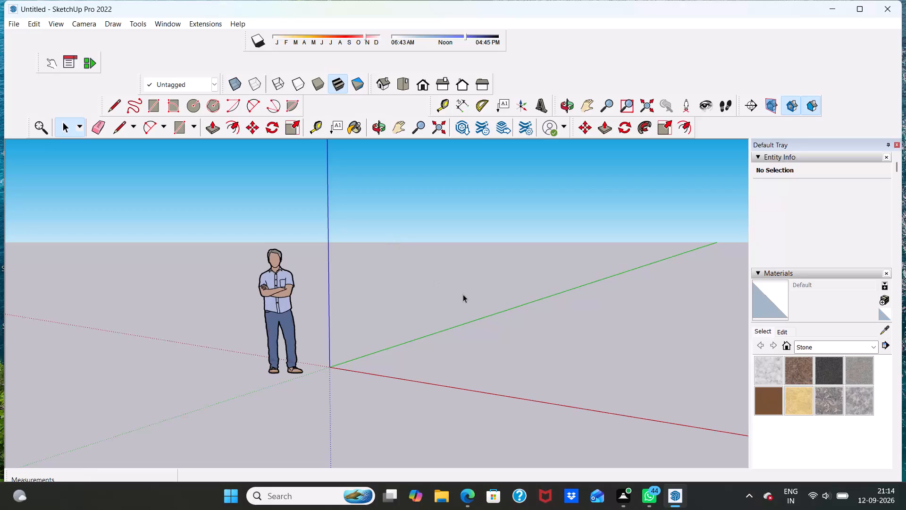
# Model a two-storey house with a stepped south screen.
# Set the camera to the standard Front view and frame the area around the standing figure and origin.
pyautogui.moveTo(463, 294); pyautogui.dragTo(619, 306, button='middle')
pyautogui.scroll(2, 596, 294)
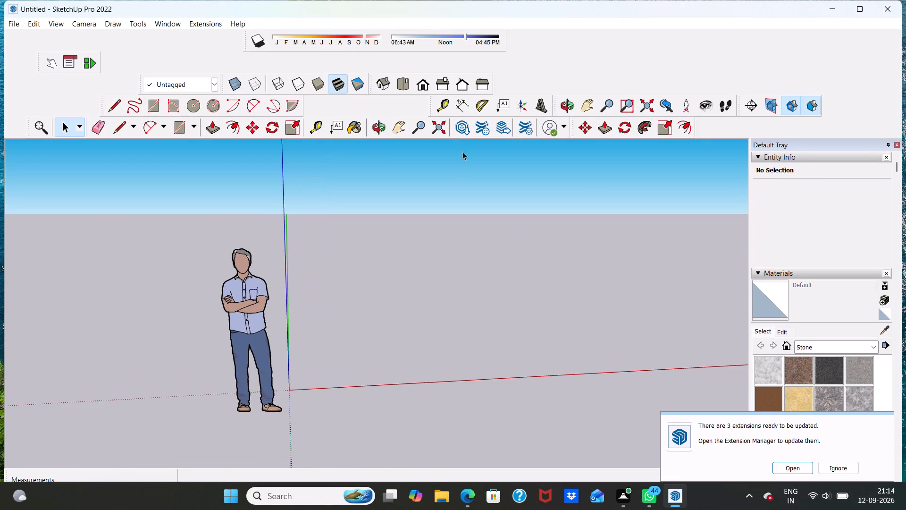
pyautogui.click(420, 85)
pyautogui.scroll(3, 463, 172)
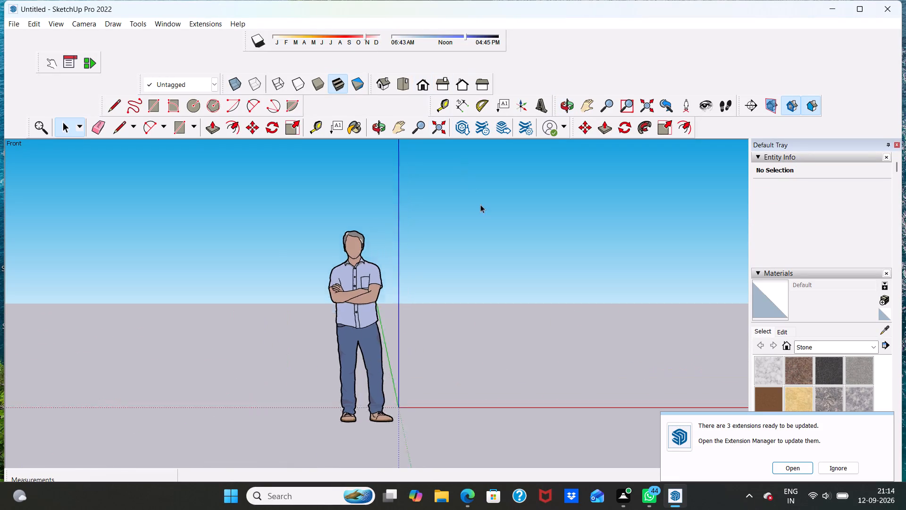
pyautogui.scroll(5, 480, 204)
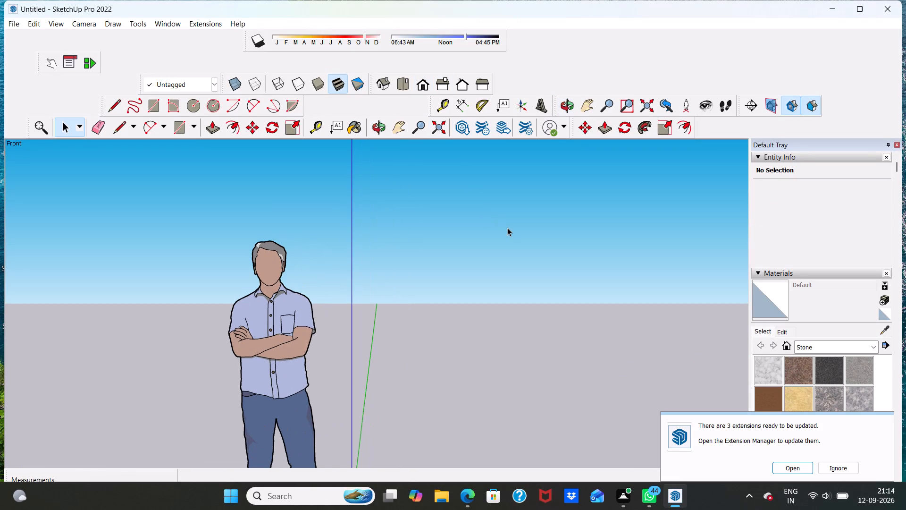
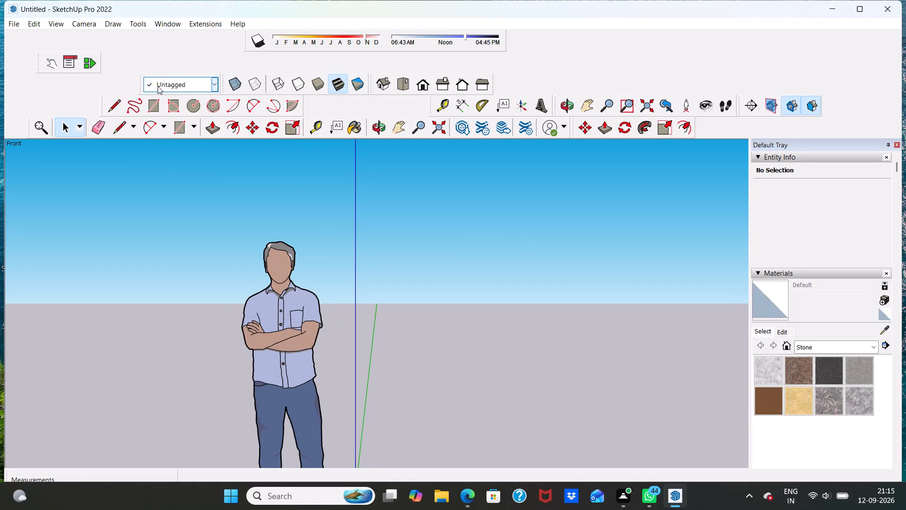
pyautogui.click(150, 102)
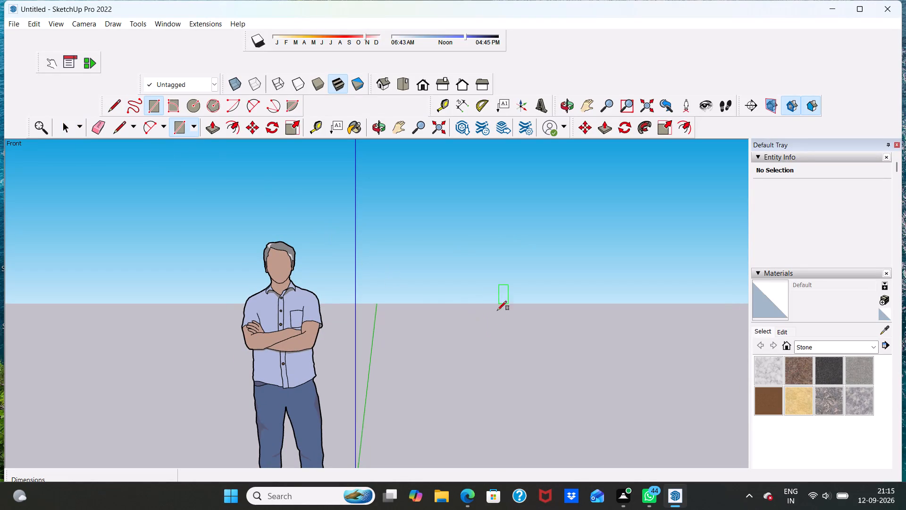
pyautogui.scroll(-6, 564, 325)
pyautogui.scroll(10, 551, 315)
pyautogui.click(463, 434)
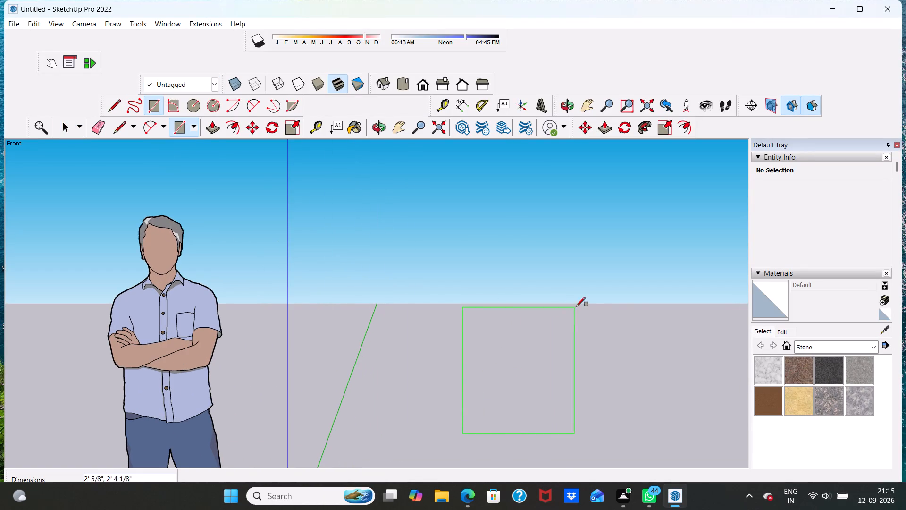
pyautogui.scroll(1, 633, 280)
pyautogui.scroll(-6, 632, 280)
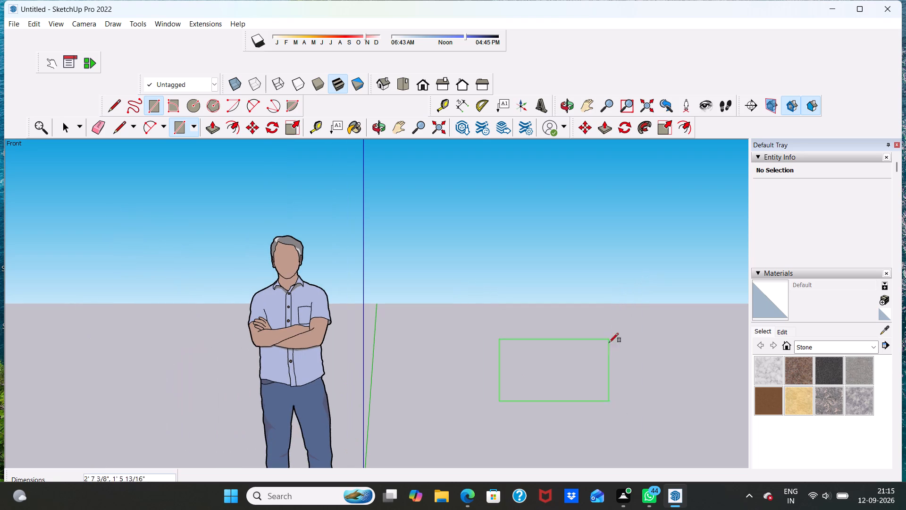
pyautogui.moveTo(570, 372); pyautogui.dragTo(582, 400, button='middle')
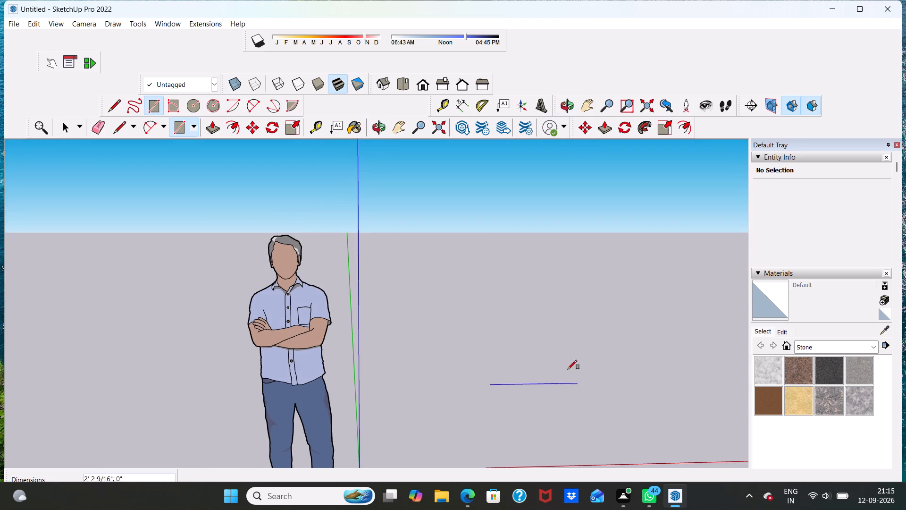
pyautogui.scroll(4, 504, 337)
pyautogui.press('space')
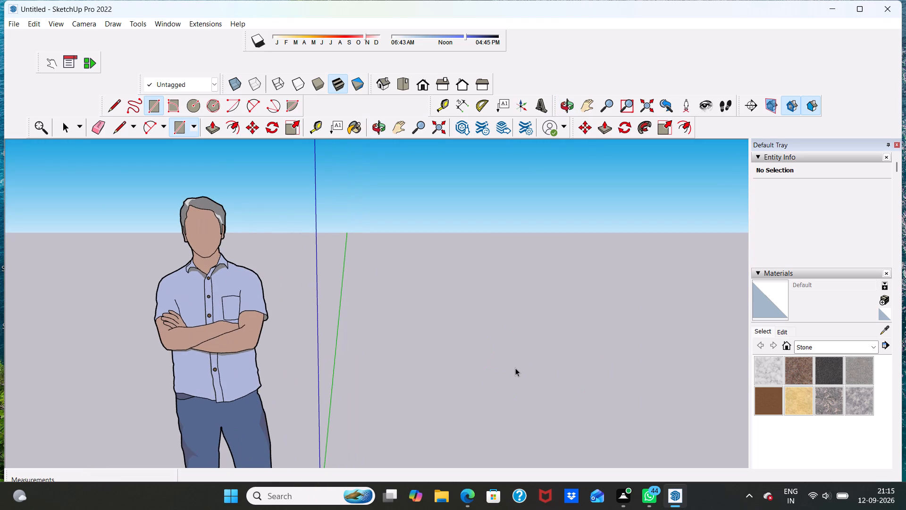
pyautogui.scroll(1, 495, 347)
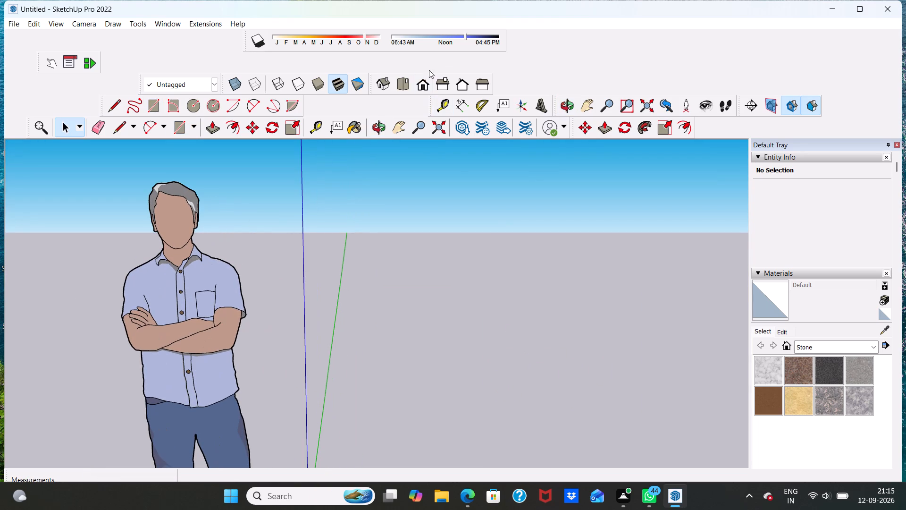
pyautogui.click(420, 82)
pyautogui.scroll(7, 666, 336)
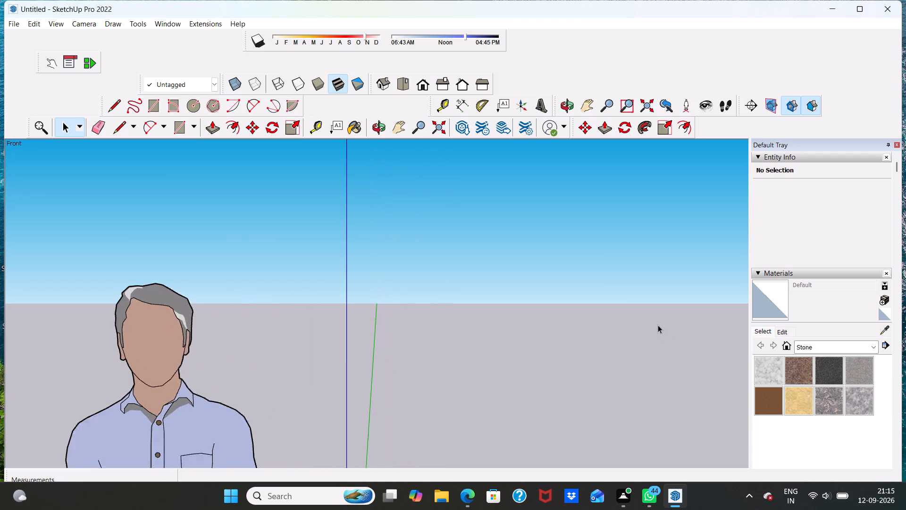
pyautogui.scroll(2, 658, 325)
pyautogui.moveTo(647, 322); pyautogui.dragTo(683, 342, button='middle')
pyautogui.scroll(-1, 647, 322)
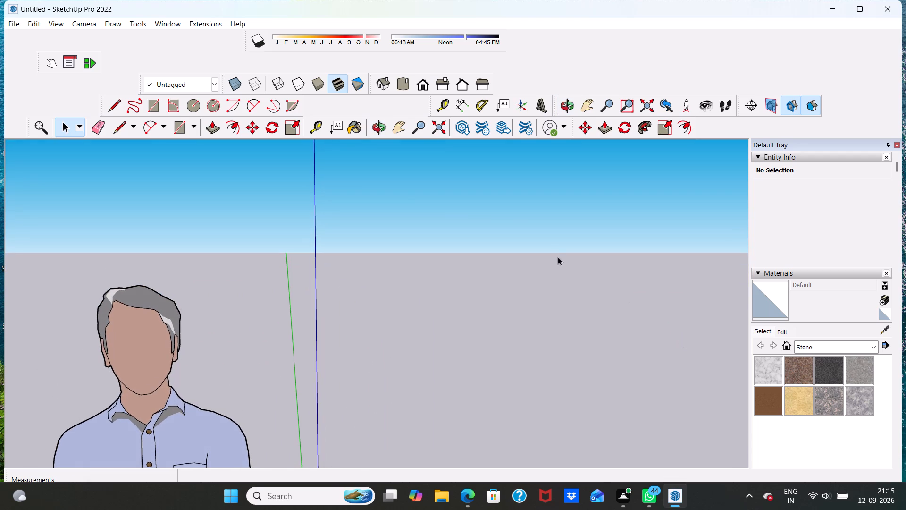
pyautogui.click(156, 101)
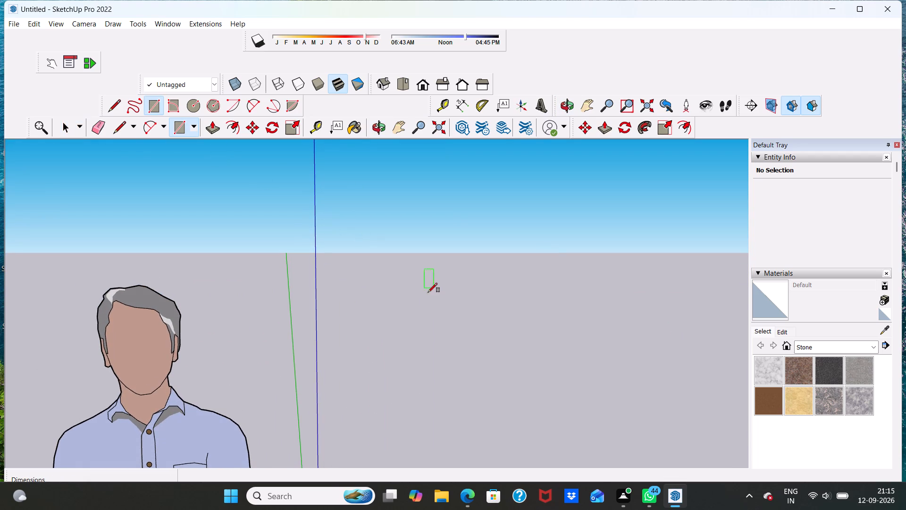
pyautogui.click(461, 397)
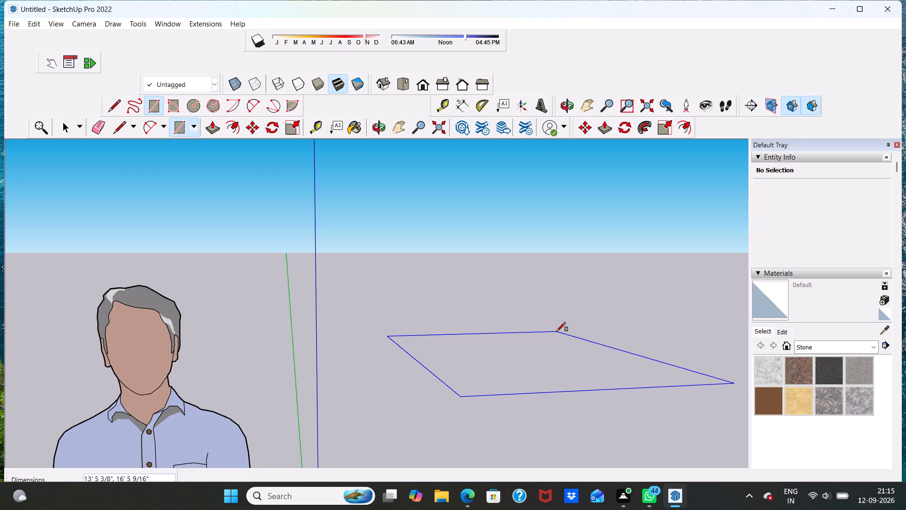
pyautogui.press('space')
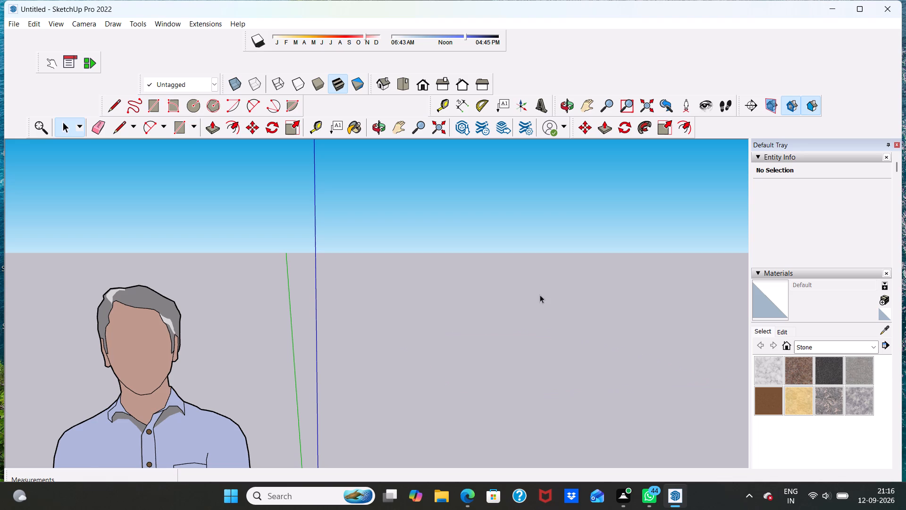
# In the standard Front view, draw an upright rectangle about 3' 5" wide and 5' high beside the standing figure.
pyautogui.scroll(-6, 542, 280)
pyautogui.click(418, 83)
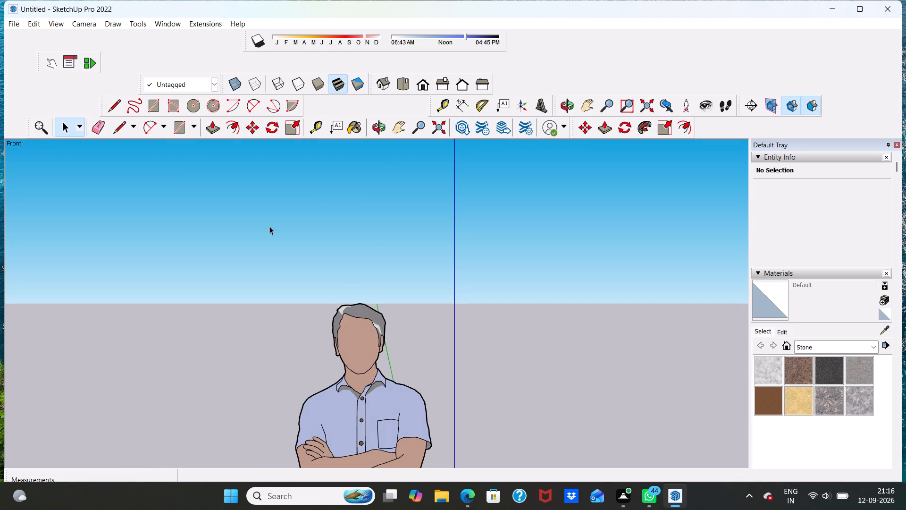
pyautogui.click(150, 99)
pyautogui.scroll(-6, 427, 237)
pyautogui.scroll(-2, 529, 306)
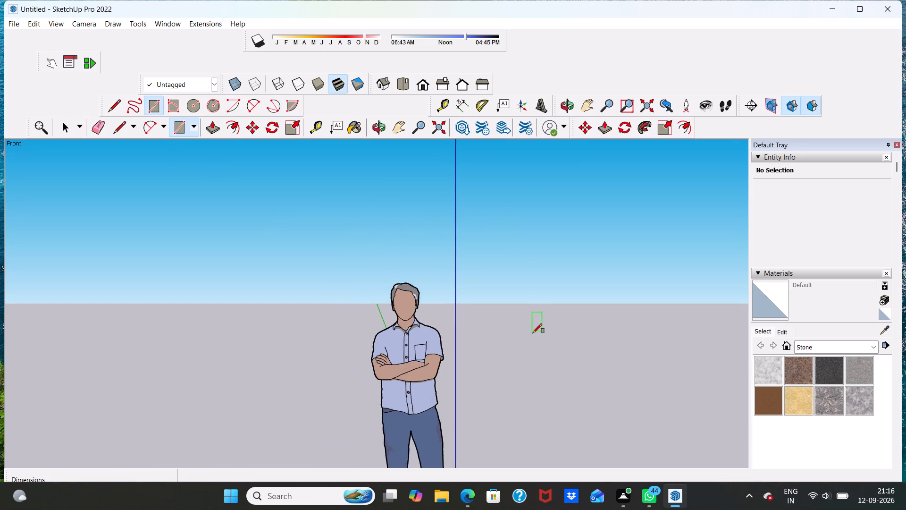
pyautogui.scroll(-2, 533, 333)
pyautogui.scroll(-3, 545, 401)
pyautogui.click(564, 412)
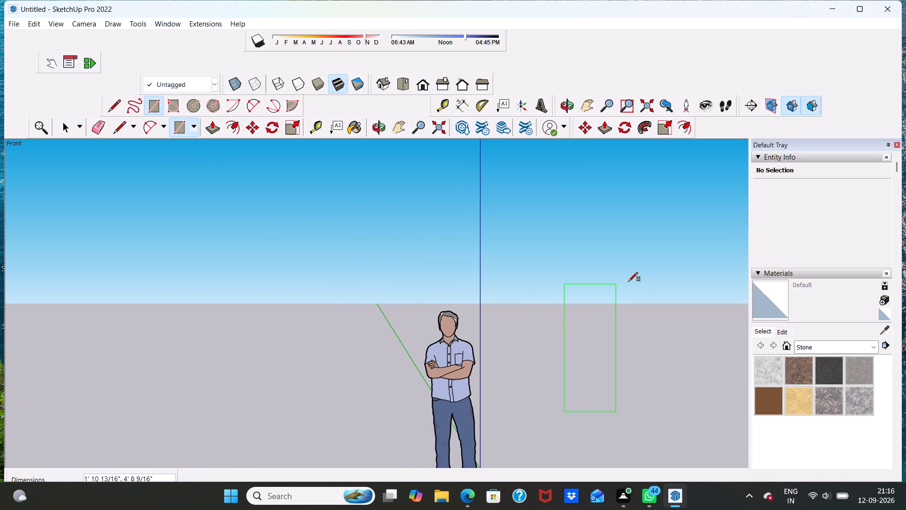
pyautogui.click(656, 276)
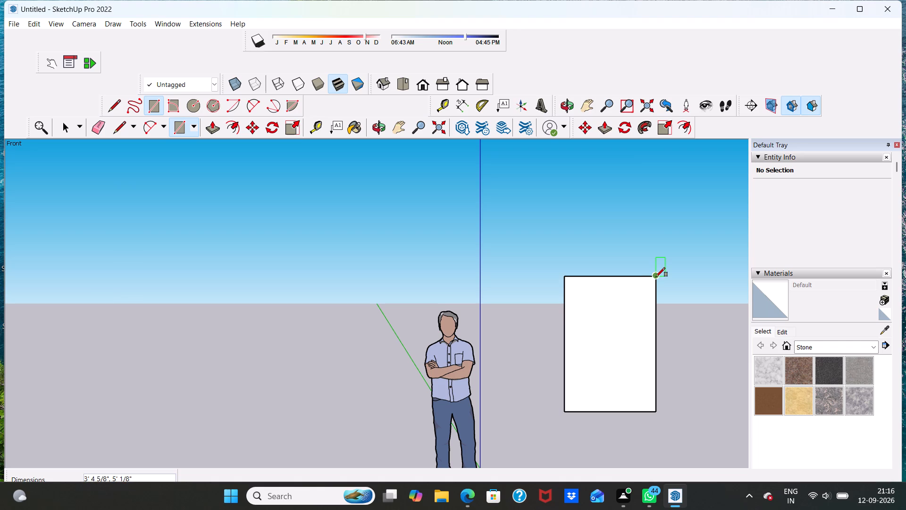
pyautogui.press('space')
# Examine the upright rectangle's orientation and placement relative to the axes and the standing figure from several angles.
pyautogui.scroll(3, 498, 418)
pyautogui.scroll(-2, 593, 350)
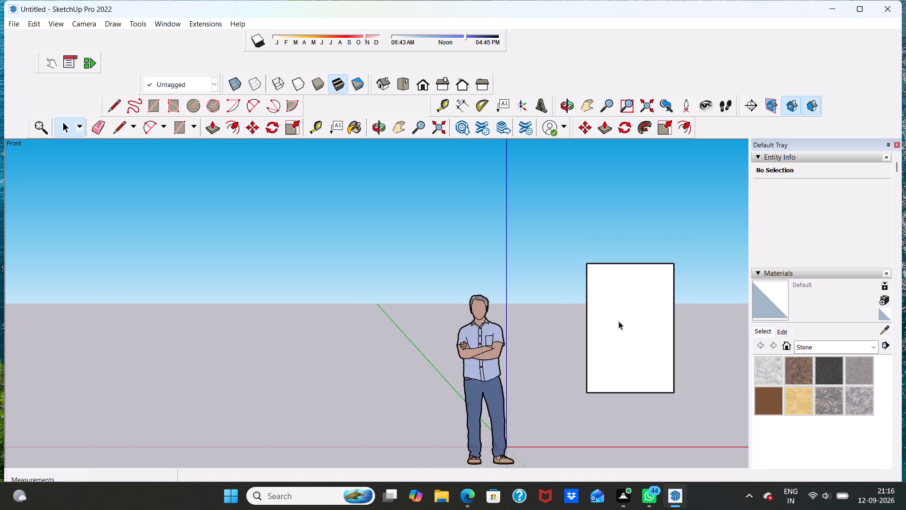
pyautogui.scroll(-6, 619, 321)
pyautogui.moveTo(627, 312); pyautogui.dragTo(521, 195, button='middle')
pyautogui.moveTo(660, 215); pyautogui.dragTo(659, 181, button='middle')
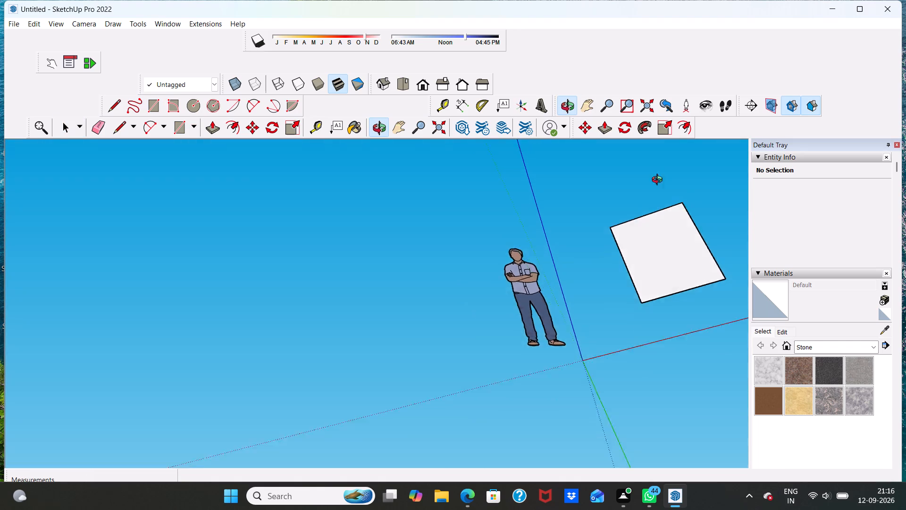
pyautogui.moveTo(659, 181); pyautogui.dragTo(642, 83, button='middle')
pyautogui.moveTo(659, 203); pyautogui.dragTo(635, 116, button='middle')
pyautogui.scroll(6, 642, 193)
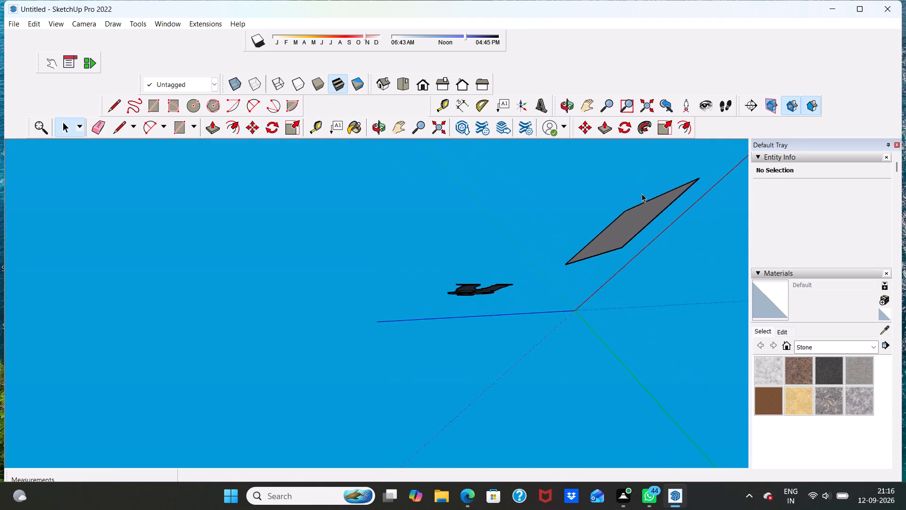
pyautogui.scroll(3, 642, 194)
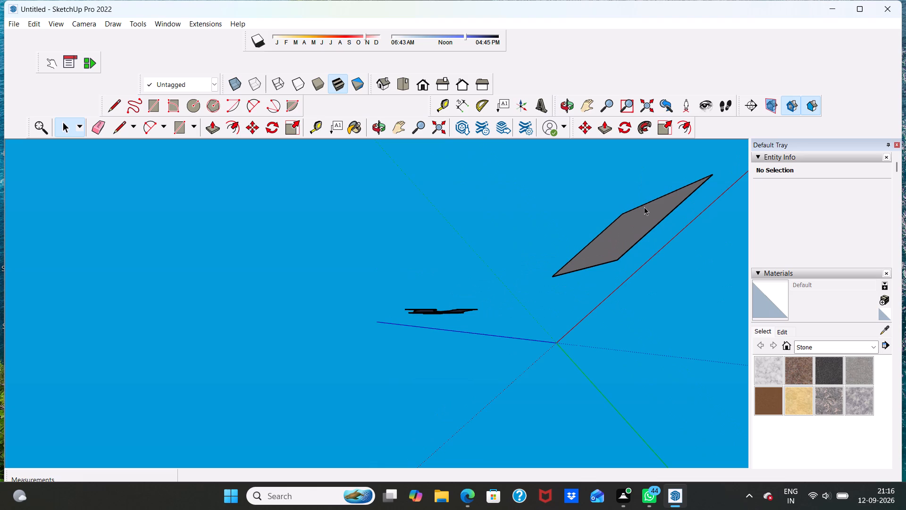
pyautogui.click(425, 84)
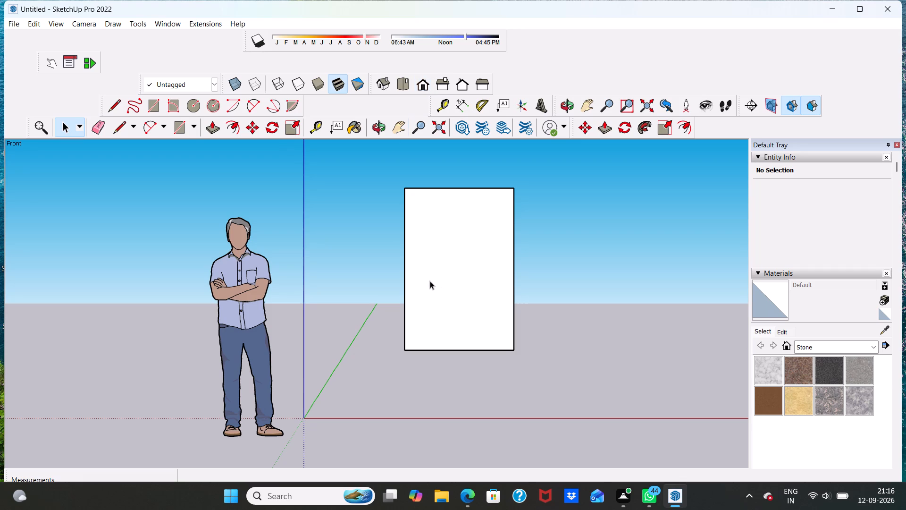
pyautogui.moveTo(446, 292); pyautogui.dragTo(519, 18, button='middle')
pyautogui.moveTo(380, 329); pyautogui.dragTo(417, 284, button='middle')
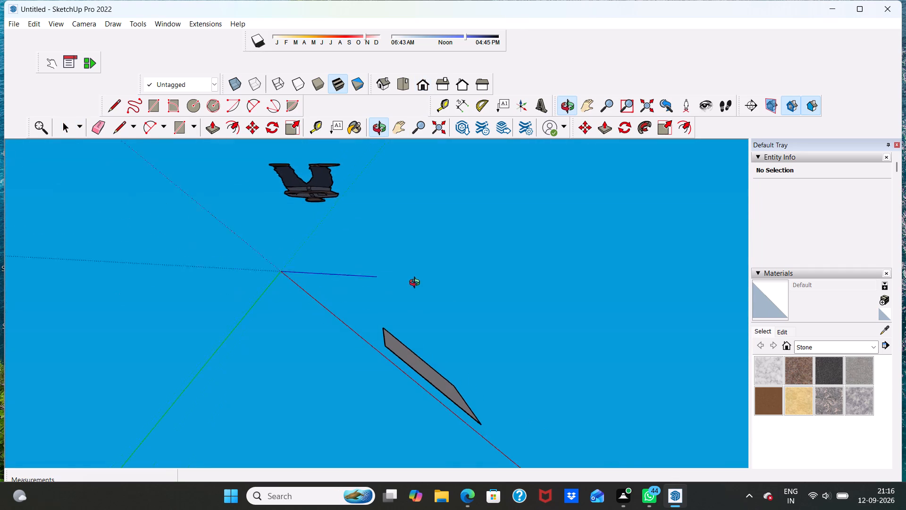
pyautogui.moveTo(417, 284); pyautogui.dragTo(420, 283, button='middle')
pyautogui.moveTo(247, 310); pyautogui.dragTo(209, 326, button='middle')
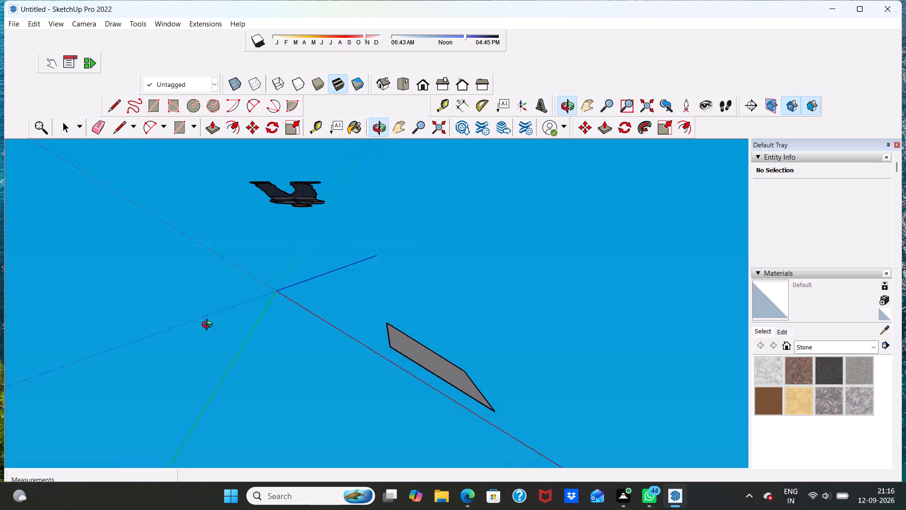
pyautogui.moveTo(209, 326); pyautogui.dragTo(250, 509, button='middle')
pyautogui.scroll(-1, 253, 509)
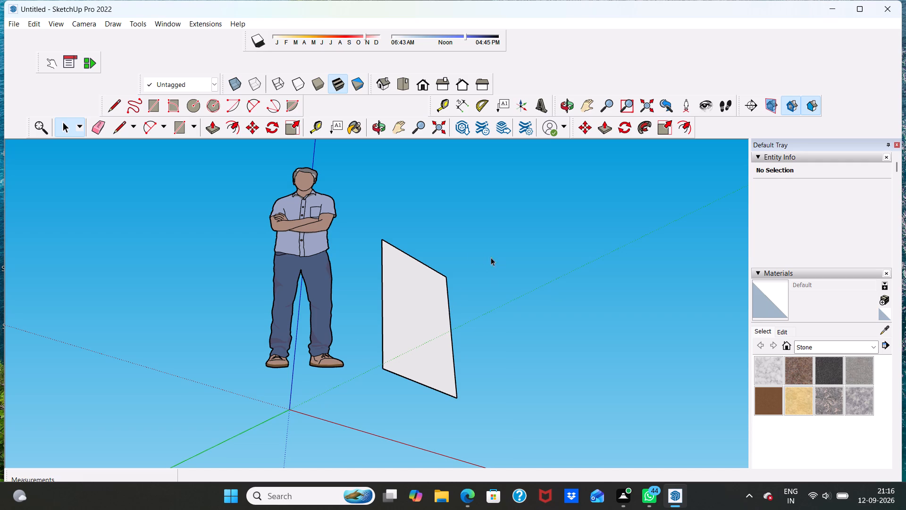
pyautogui.moveTo(455, 263); pyautogui.dragTo(283, 393, button='middle')
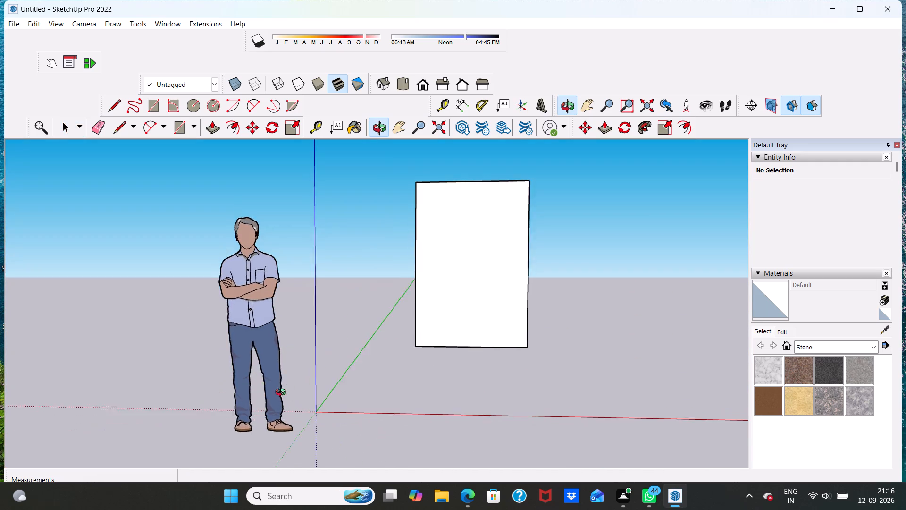
pyautogui.moveTo(283, 393); pyautogui.dragTo(237, 382, button='middle')
pyautogui.moveTo(478, 286); pyautogui.dragTo(489, 128, button='middle')
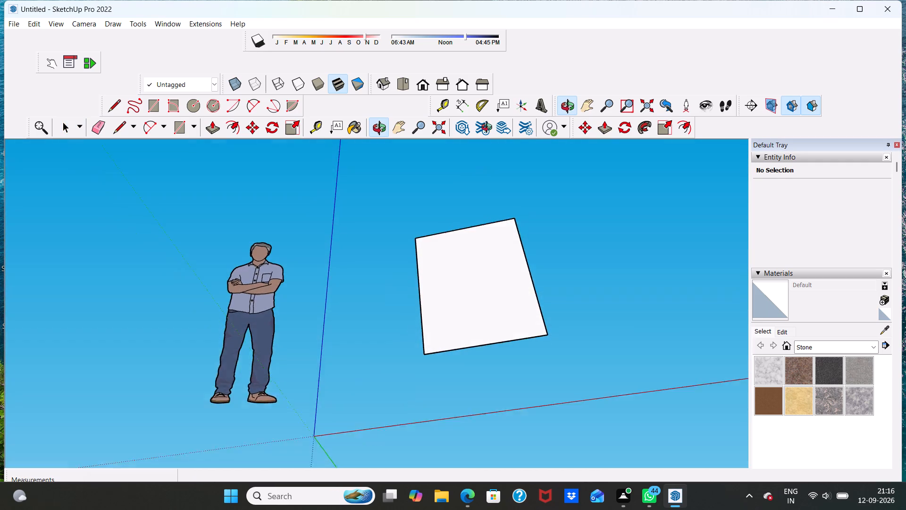
pyautogui.moveTo(489, 128); pyautogui.dragTo(505, 98, button='middle')
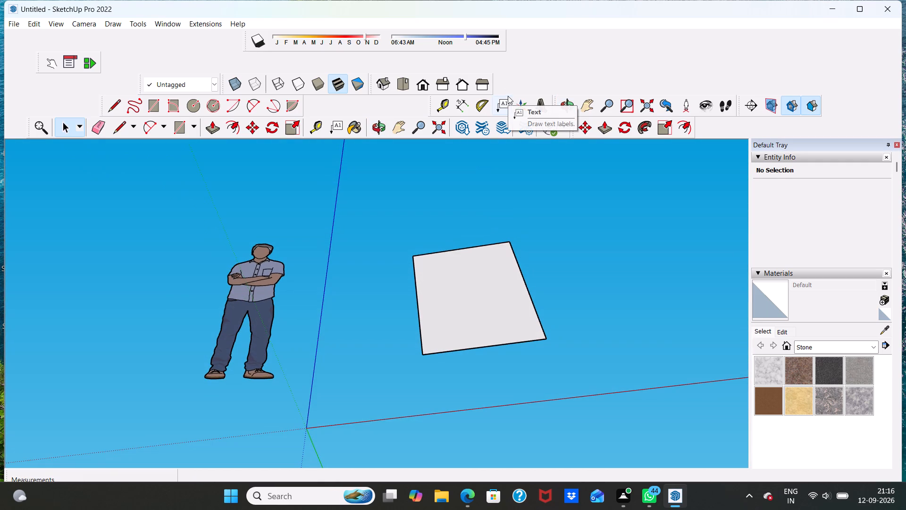
pyautogui.moveTo(511, 125); pyautogui.dragTo(494, 335, button='middle')
pyautogui.scroll(-1, 502, 287)
pyautogui.moveTo(491, 327); pyautogui.dragTo(513, 480, button='middle')
pyautogui.scroll(4, 538, 457)
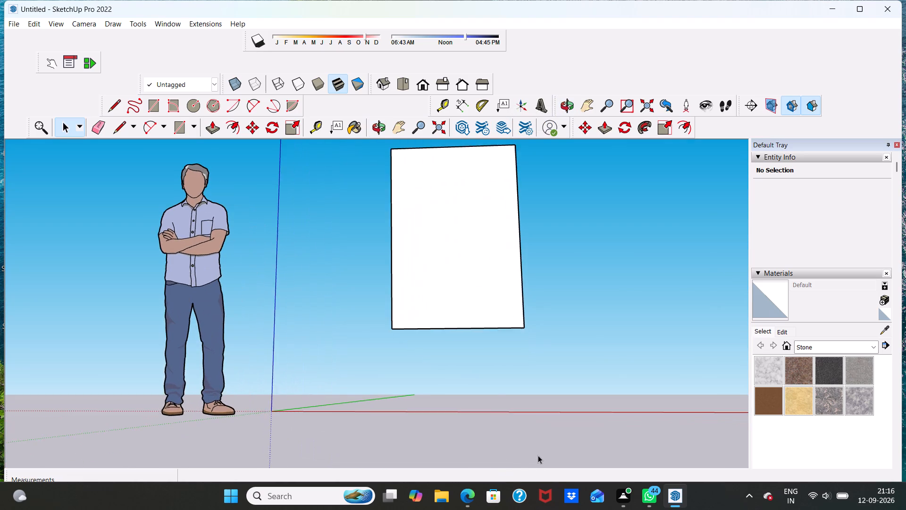
pyautogui.scroll(1, 538, 455)
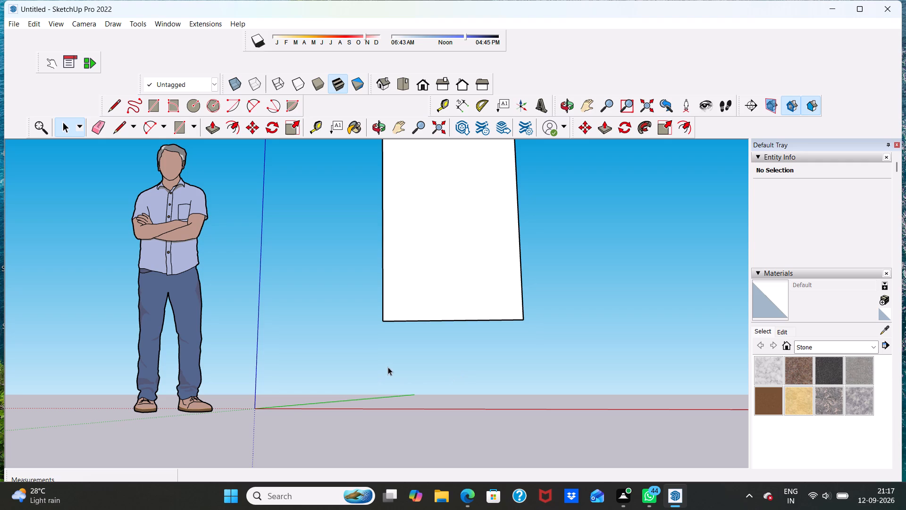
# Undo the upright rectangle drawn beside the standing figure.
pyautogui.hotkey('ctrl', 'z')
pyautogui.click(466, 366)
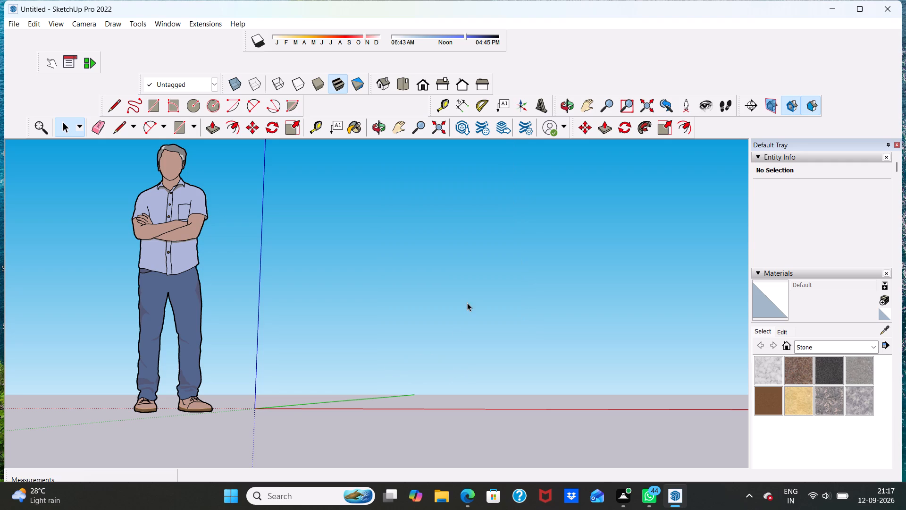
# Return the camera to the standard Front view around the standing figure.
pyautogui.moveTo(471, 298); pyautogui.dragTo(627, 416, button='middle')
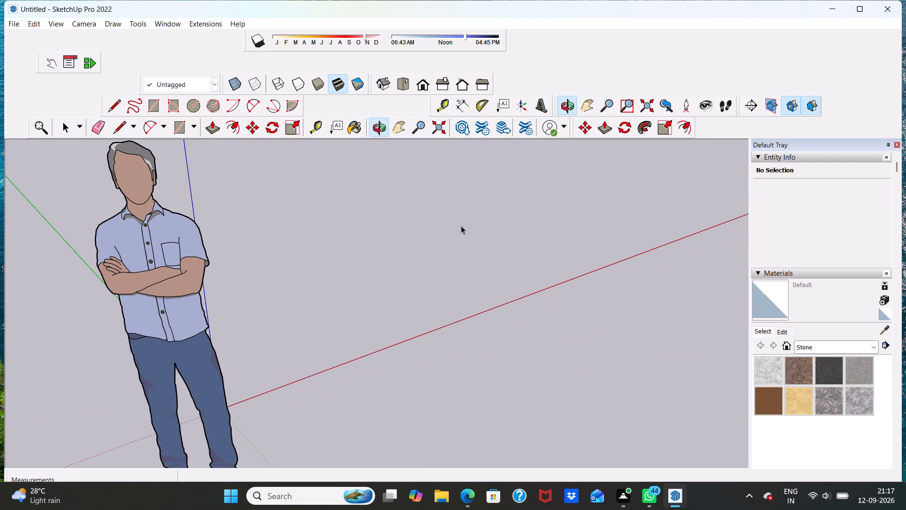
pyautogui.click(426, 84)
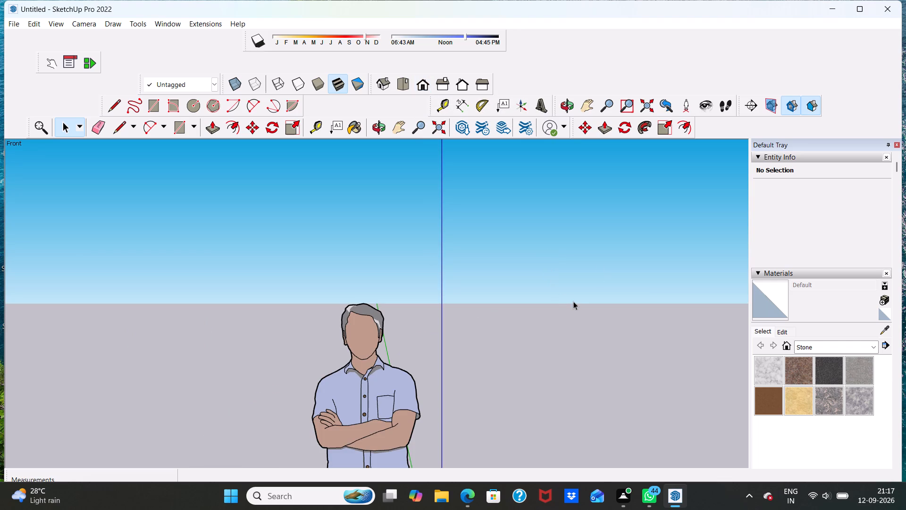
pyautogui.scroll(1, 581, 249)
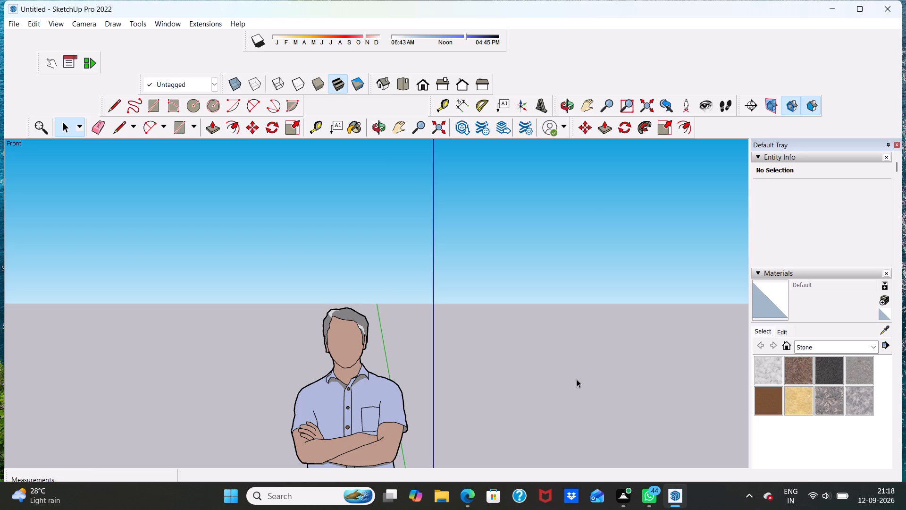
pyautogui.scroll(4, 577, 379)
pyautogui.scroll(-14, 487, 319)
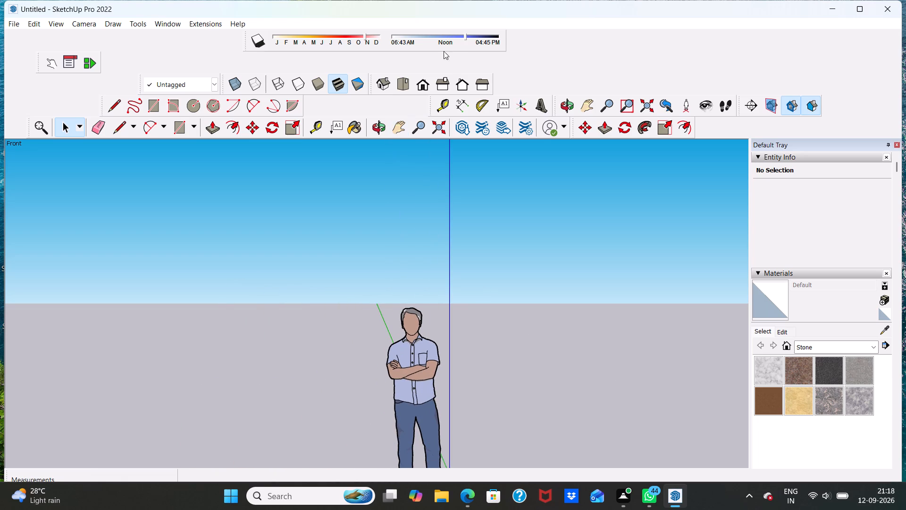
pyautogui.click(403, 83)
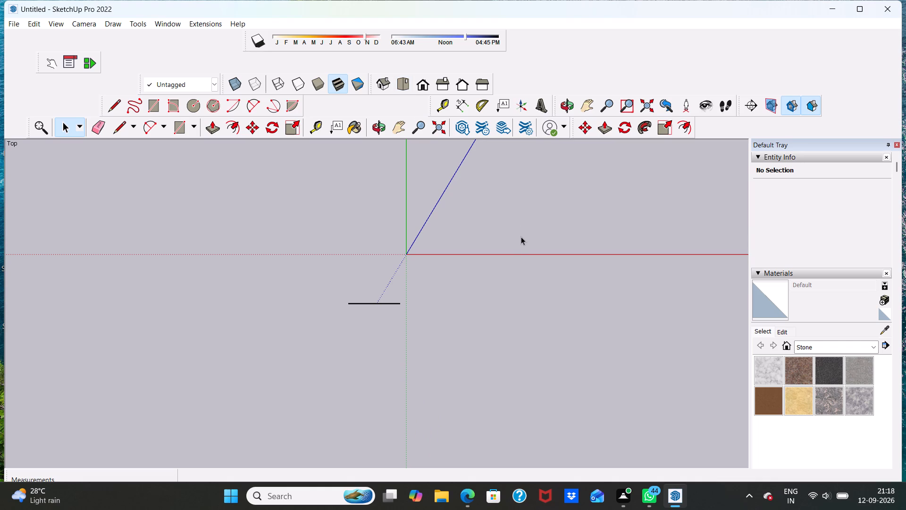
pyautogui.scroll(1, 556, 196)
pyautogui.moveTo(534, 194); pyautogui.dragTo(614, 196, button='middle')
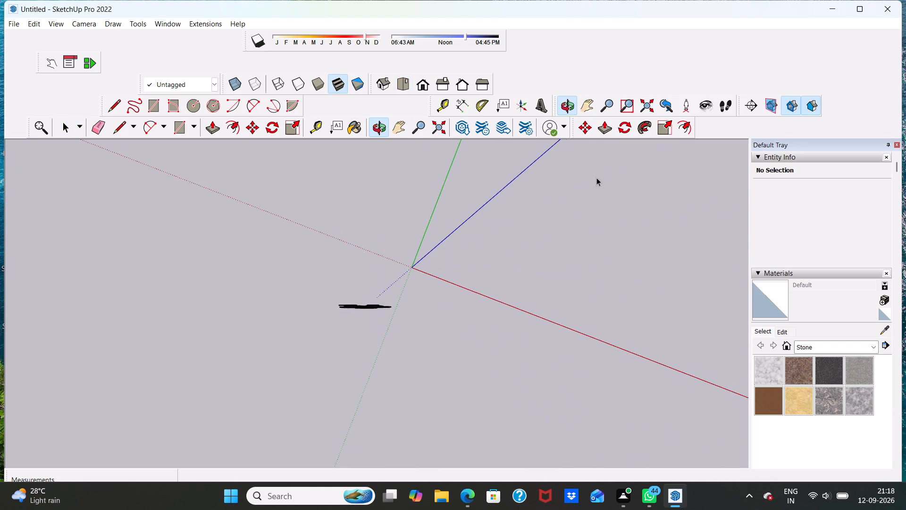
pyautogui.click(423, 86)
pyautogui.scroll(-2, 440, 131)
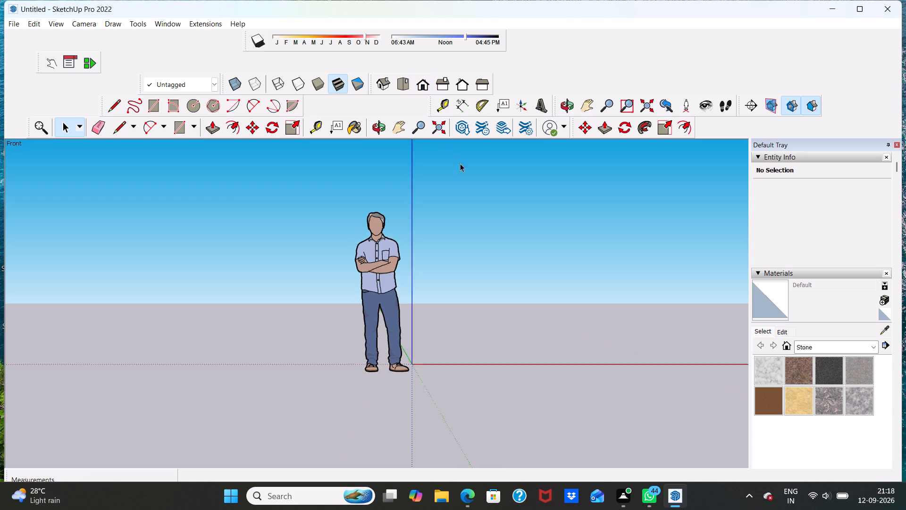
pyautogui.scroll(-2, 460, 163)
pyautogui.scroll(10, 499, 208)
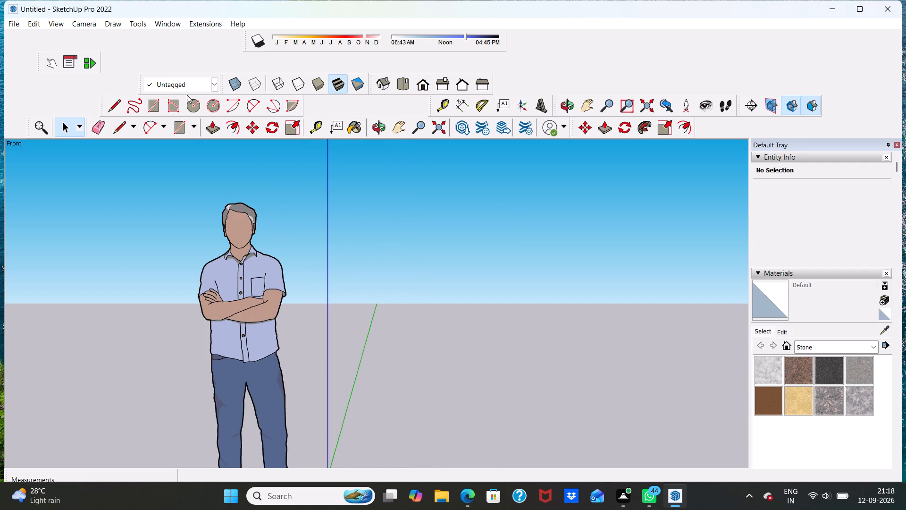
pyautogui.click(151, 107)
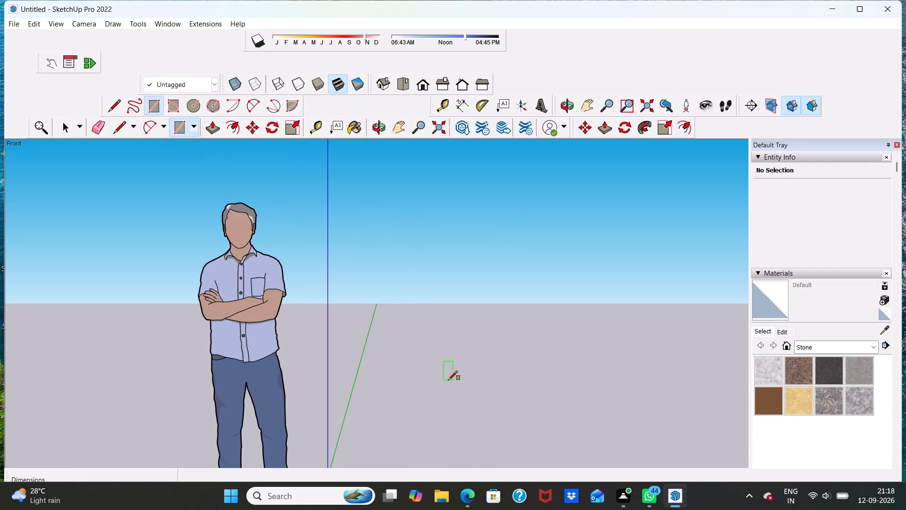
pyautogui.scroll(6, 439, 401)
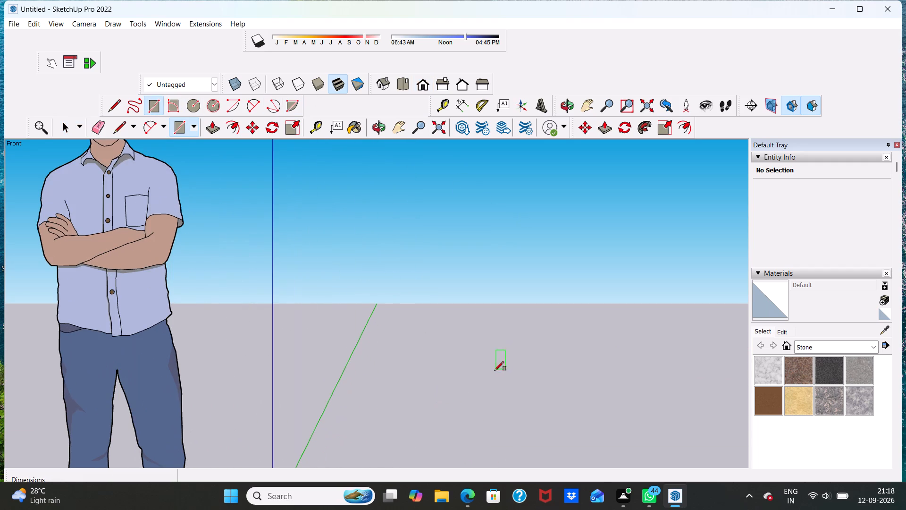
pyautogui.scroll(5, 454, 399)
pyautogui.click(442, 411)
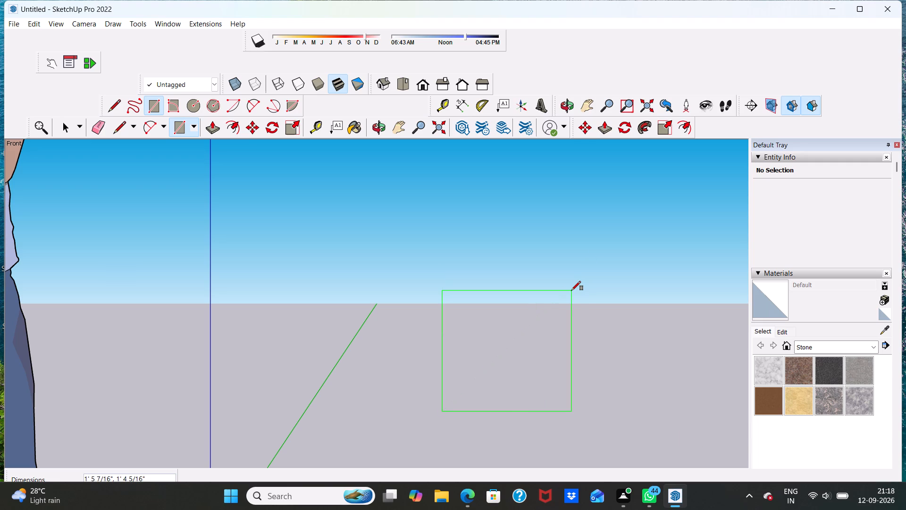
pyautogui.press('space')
# Draw a 30' by 30' square flat on the ground, between the red and green axes beyond the standing figure.
pyautogui.scroll(-6, 551, 307)
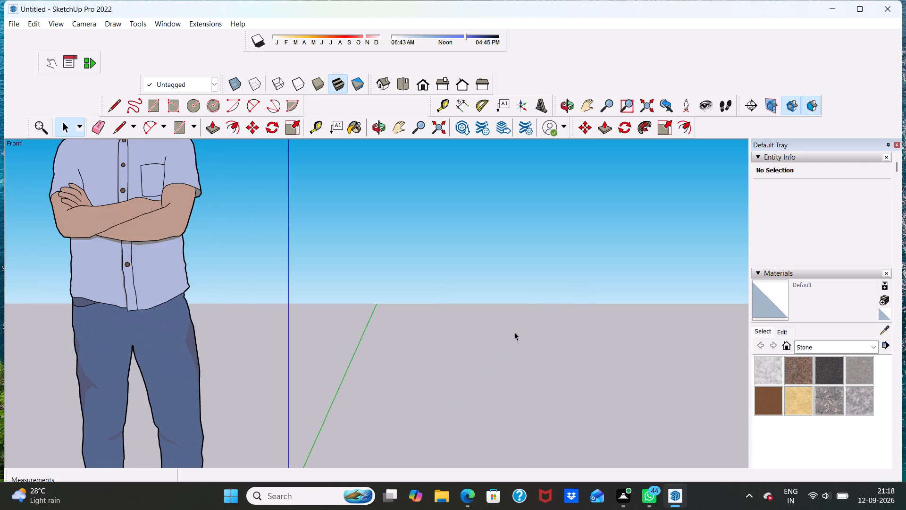
pyautogui.moveTo(514, 332); pyautogui.dragTo(449, 383, button='middle')
pyautogui.scroll(-6, 453, 385)
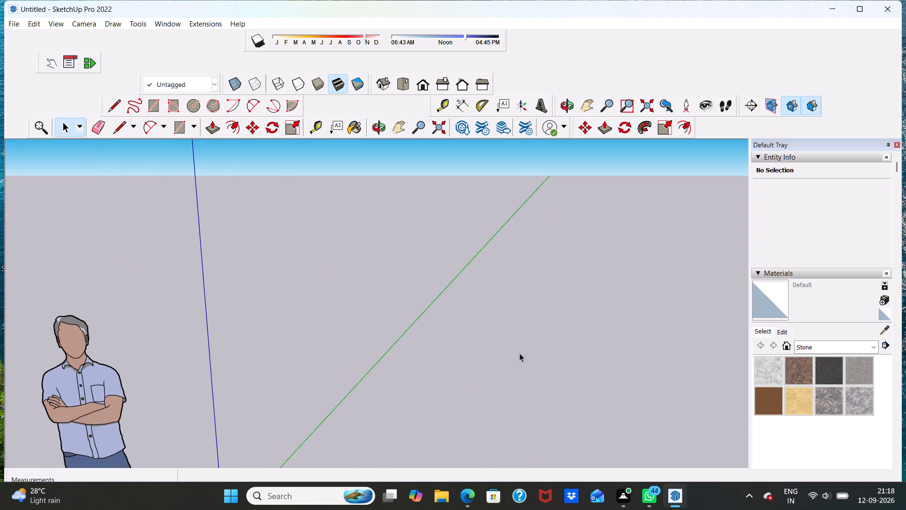
pyautogui.scroll(-15, 520, 353)
pyautogui.moveTo(630, 324); pyautogui.dragTo(672, 388, button='middle')
pyautogui.scroll(2, 692, 283)
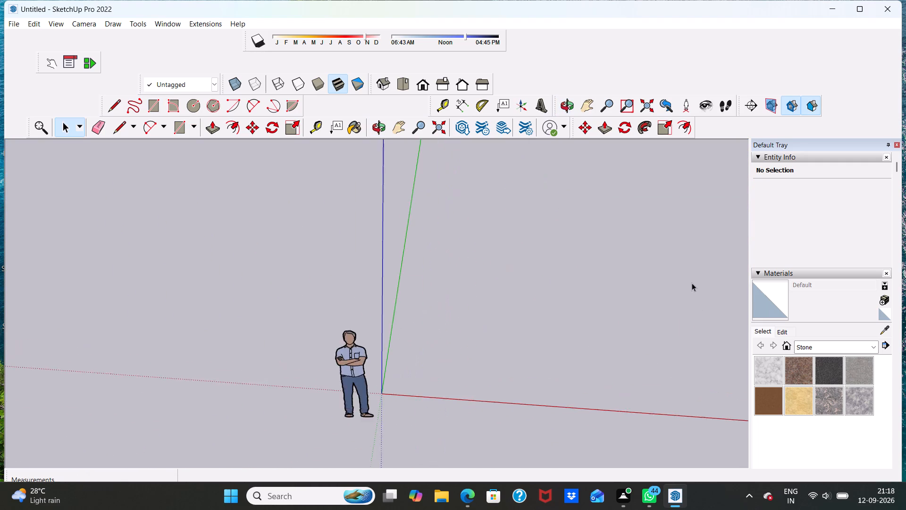
pyautogui.scroll(6, 692, 283)
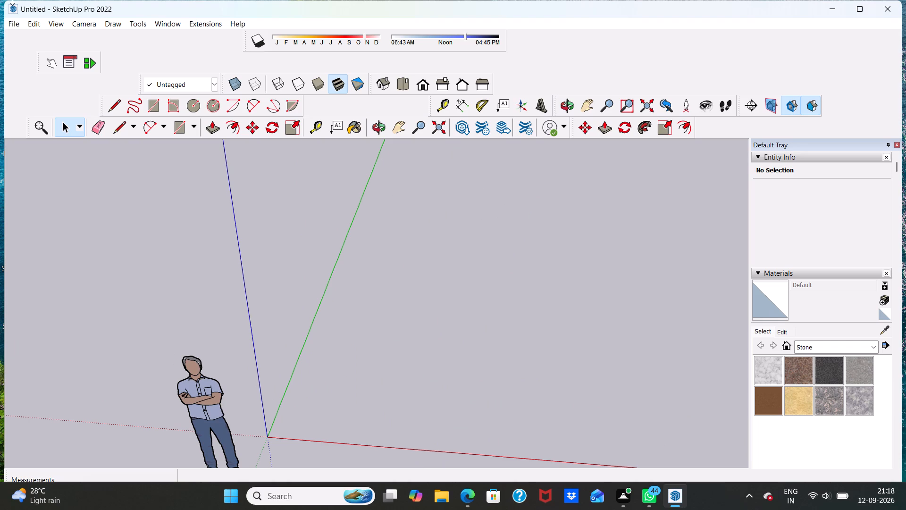
pyautogui.click(146, 104)
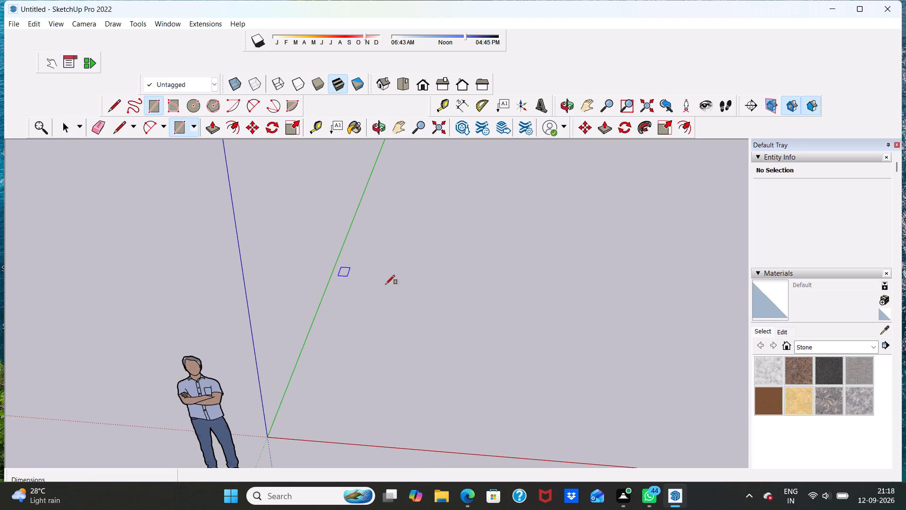
pyautogui.click(429, 288)
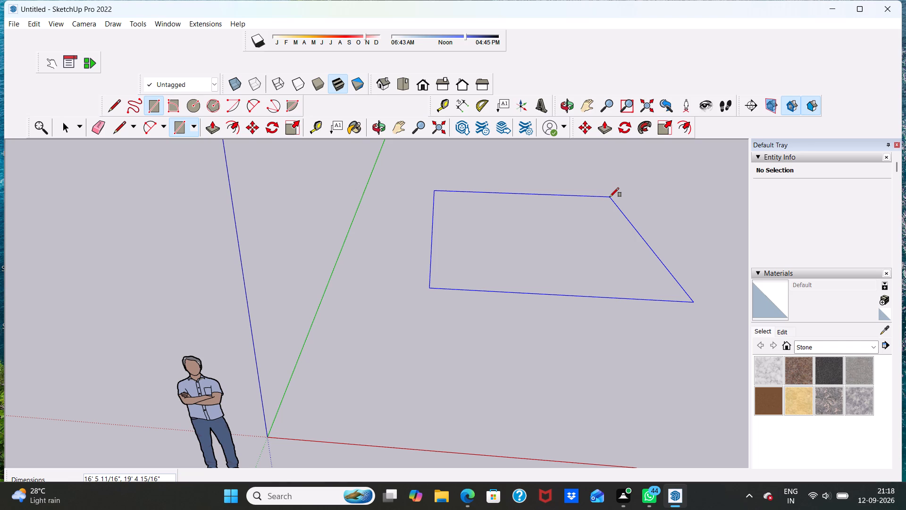
pyautogui.write("30'")
pyautogui.press(',')
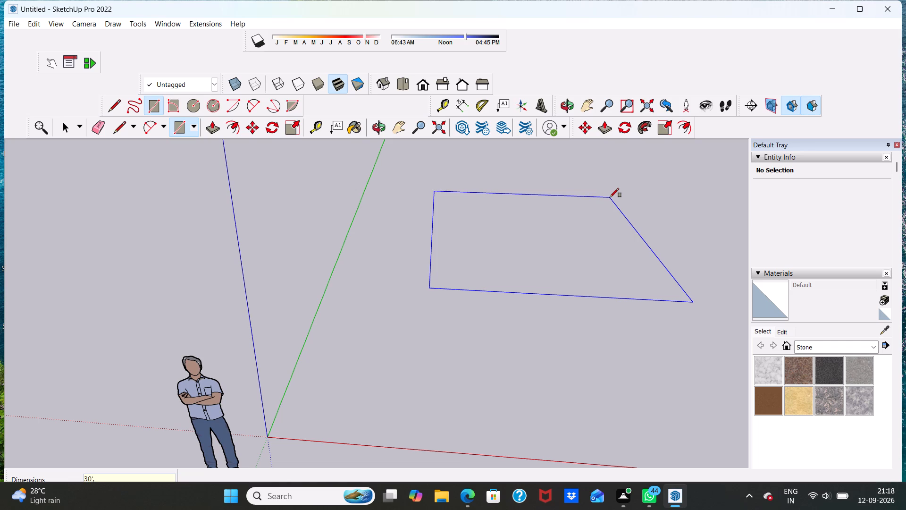
pyautogui.write('30')
pyautogui.press("'")
pyautogui.press('Return')
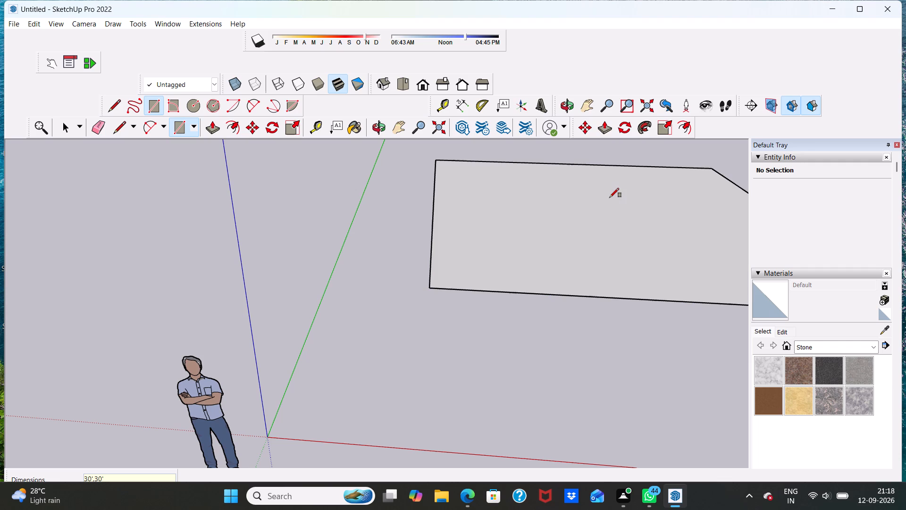
pyautogui.scroll(-6, 594, 237)
pyautogui.press('space')
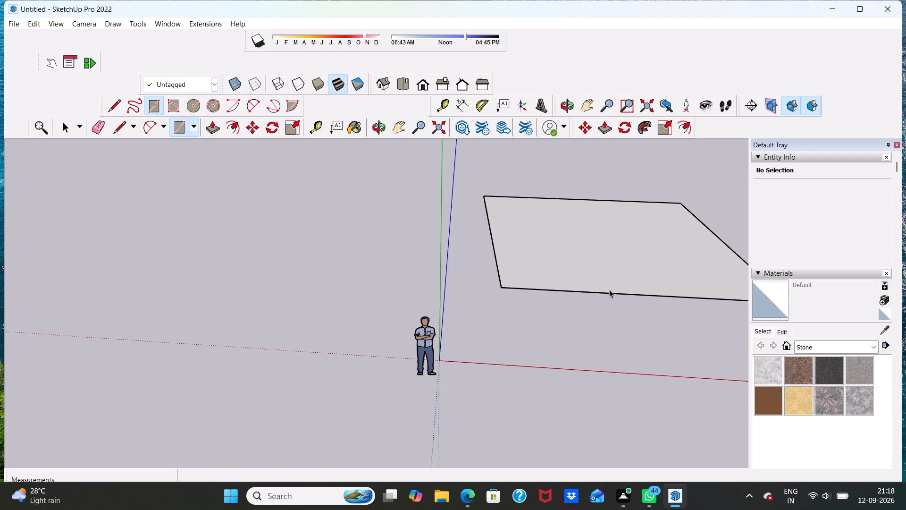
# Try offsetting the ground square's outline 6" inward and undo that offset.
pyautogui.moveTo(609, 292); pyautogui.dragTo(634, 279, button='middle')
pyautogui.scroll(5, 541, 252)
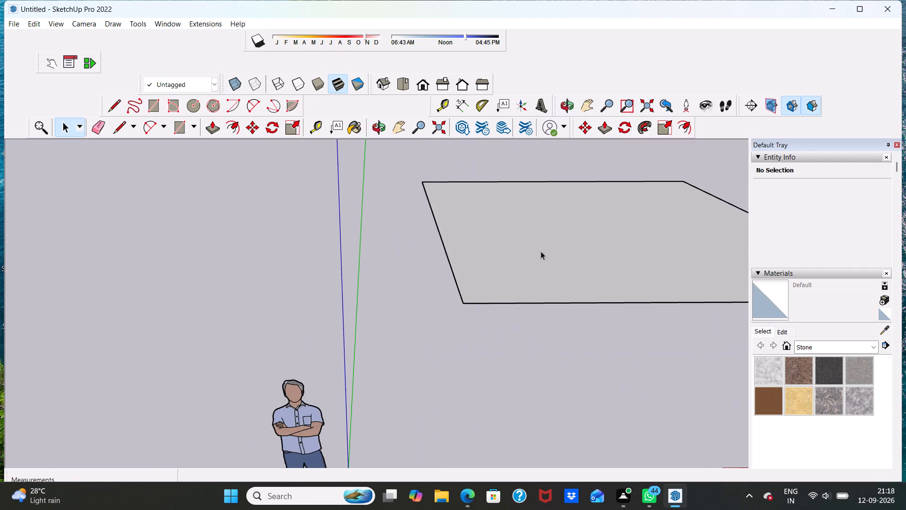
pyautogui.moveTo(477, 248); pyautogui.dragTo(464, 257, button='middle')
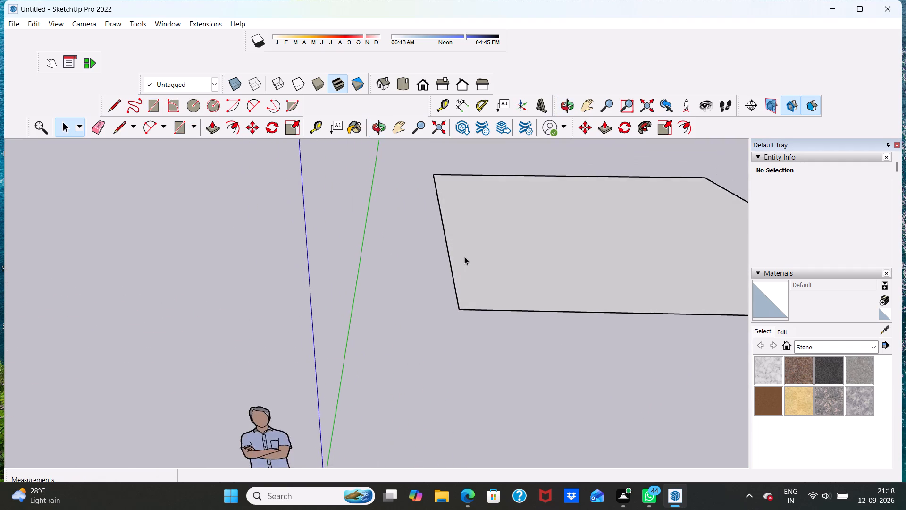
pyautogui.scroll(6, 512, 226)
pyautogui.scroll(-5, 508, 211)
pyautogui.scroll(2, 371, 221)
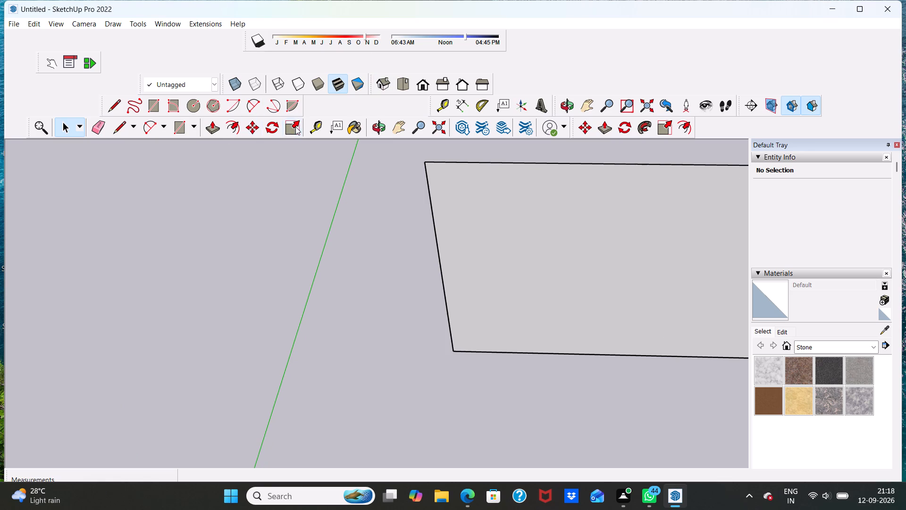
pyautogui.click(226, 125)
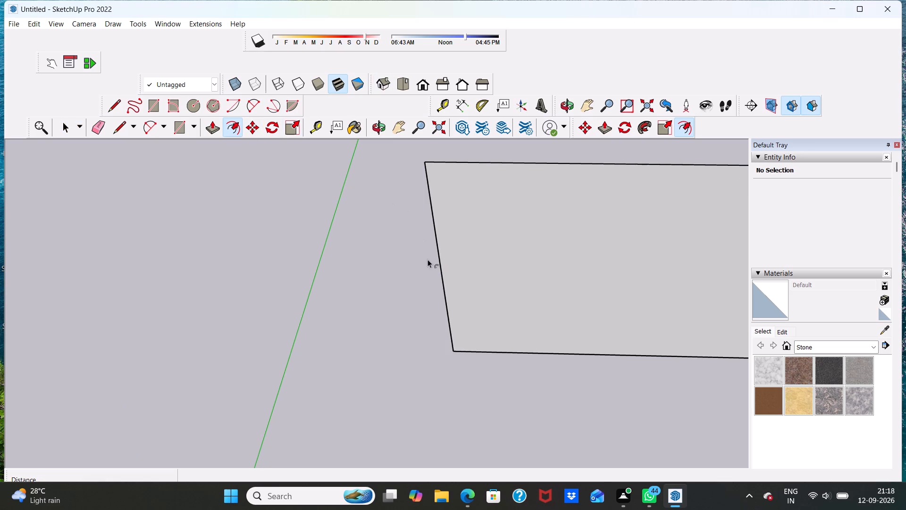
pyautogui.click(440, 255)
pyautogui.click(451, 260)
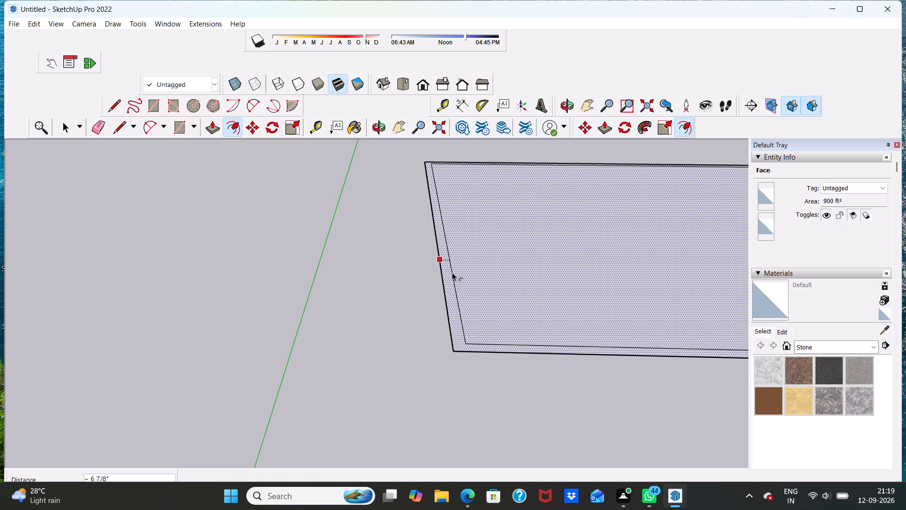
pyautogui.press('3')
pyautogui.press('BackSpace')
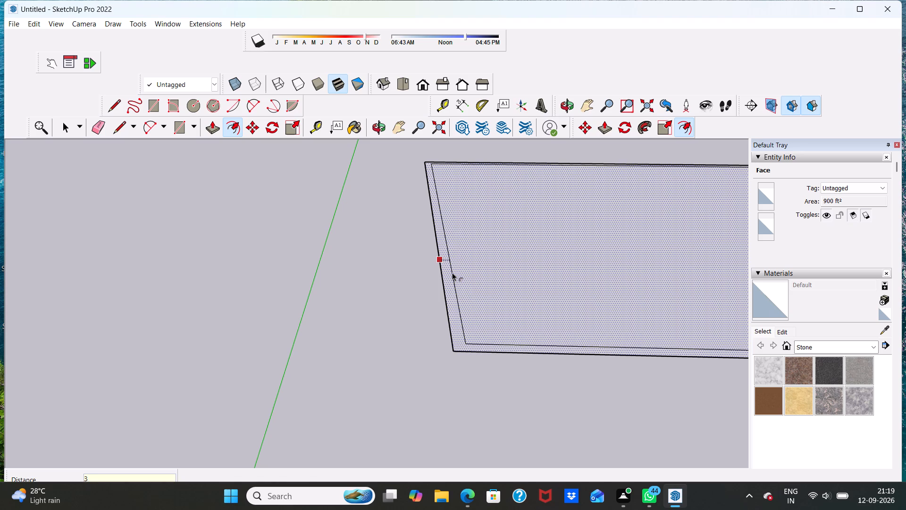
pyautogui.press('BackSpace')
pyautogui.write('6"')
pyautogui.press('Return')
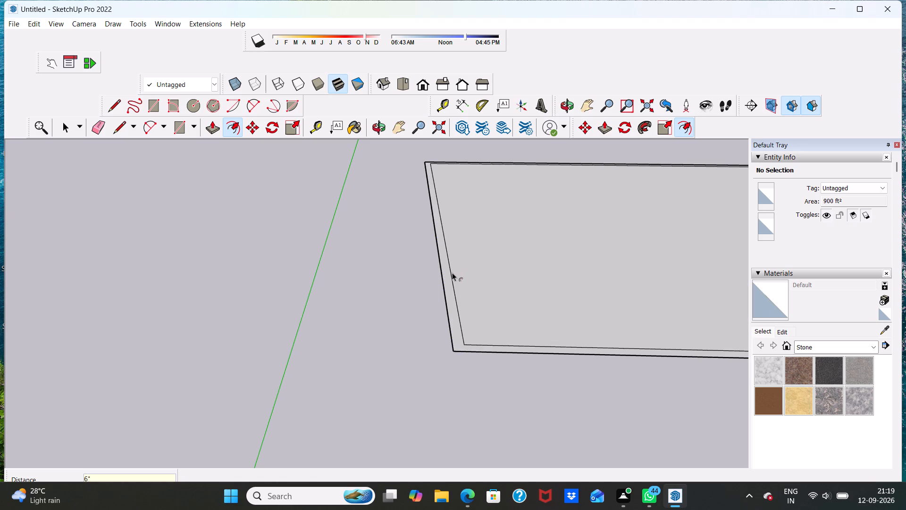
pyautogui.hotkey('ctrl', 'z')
# Offset the ground square's outline 9" inward to form a border strip.
pyautogui.click(459, 278)
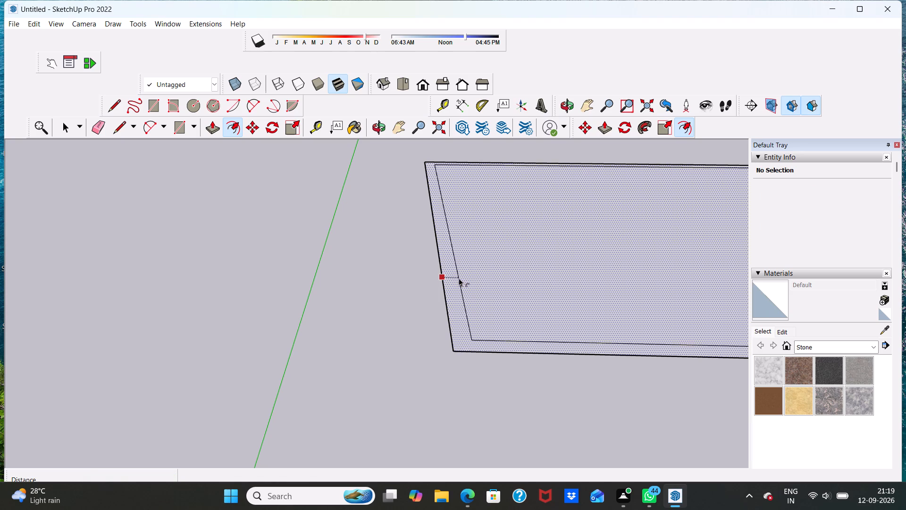
pyautogui.write('9"')
pyautogui.press('Return')
pyautogui.press('space')
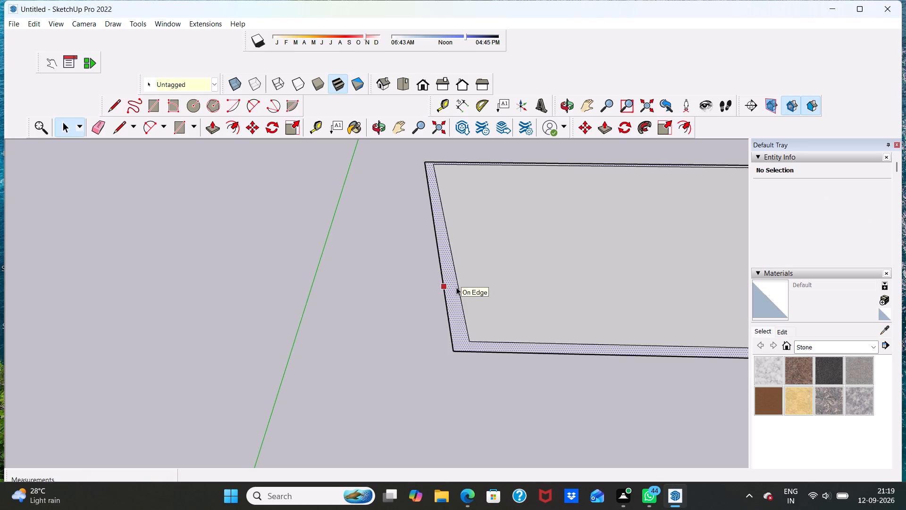
# Examine the ground square and its inward-offset border from several angles and distances.
pyautogui.scroll(-4, 486, 275)
pyautogui.moveTo(503, 275); pyautogui.dragTo(490, 370, button='middle')
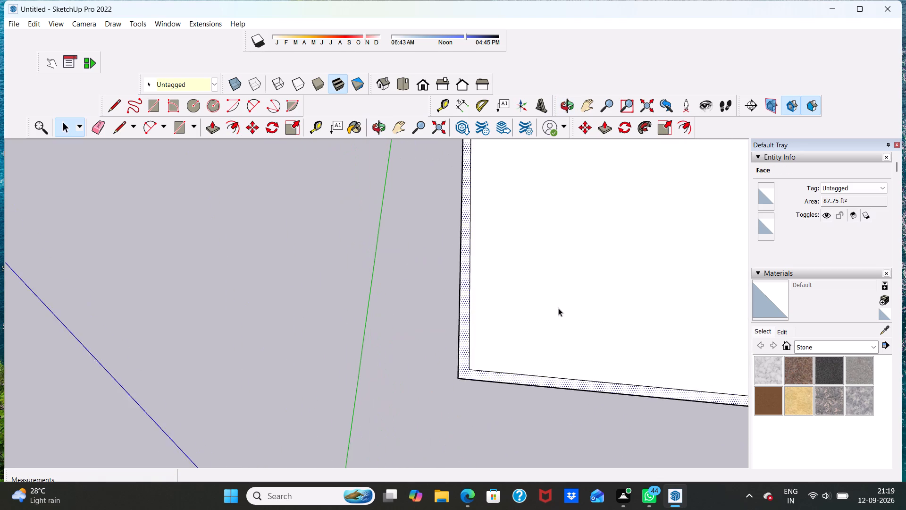
pyautogui.scroll(-11, 558, 308)
pyautogui.moveTo(614, 305); pyautogui.dragTo(530, 248, button='middle')
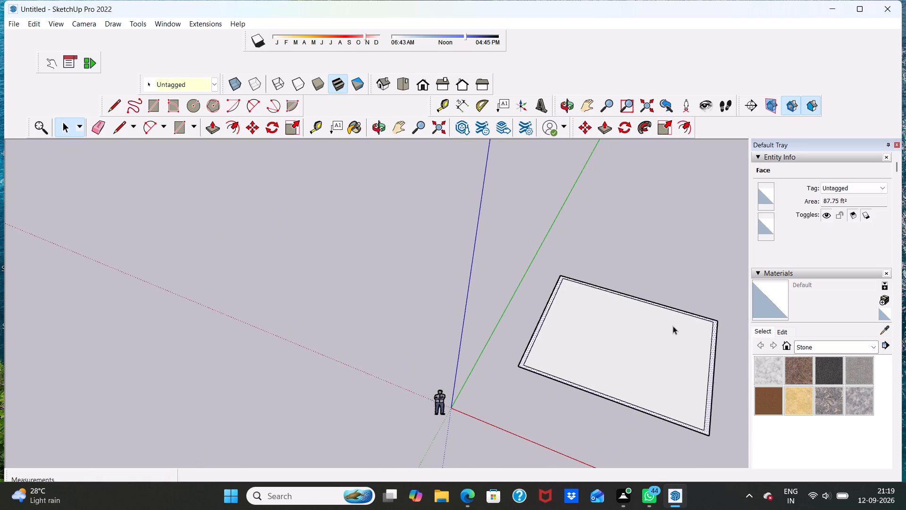
pyautogui.scroll(9, 674, 328)
pyautogui.press('space')
pyautogui.moveTo(523, 318); pyautogui.dragTo(604, 303, button='middle')
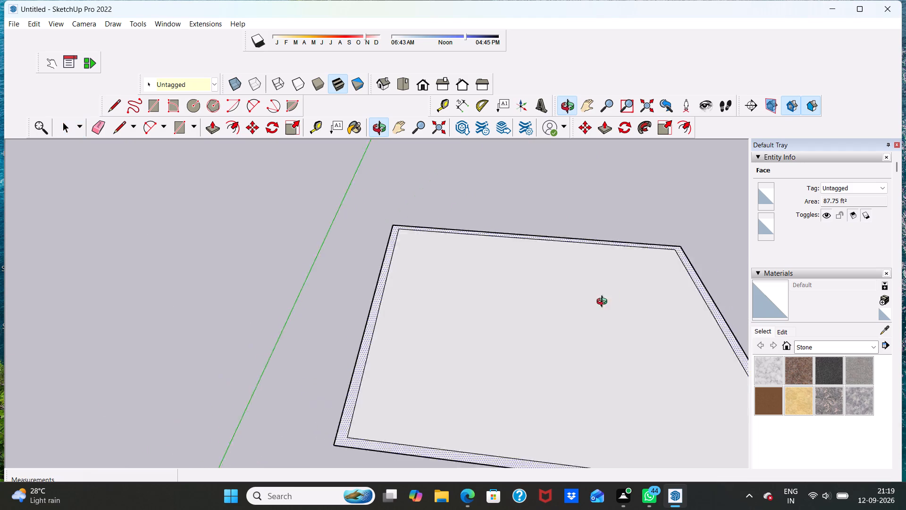
pyautogui.moveTo(604, 303); pyautogui.dragTo(656, 306, button='middle')
pyautogui.scroll(3, 654, 306)
pyautogui.scroll(-5, 611, 289)
pyautogui.scroll(-2, 566, 257)
pyautogui.moveTo(577, 299); pyautogui.dragTo(528, 361, button='middle')
pyautogui.scroll(5, 528, 362)
pyautogui.scroll(-4, 530, 360)
pyautogui.moveTo(530, 359); pyautogui.dragTo(555, 418, button='middle')
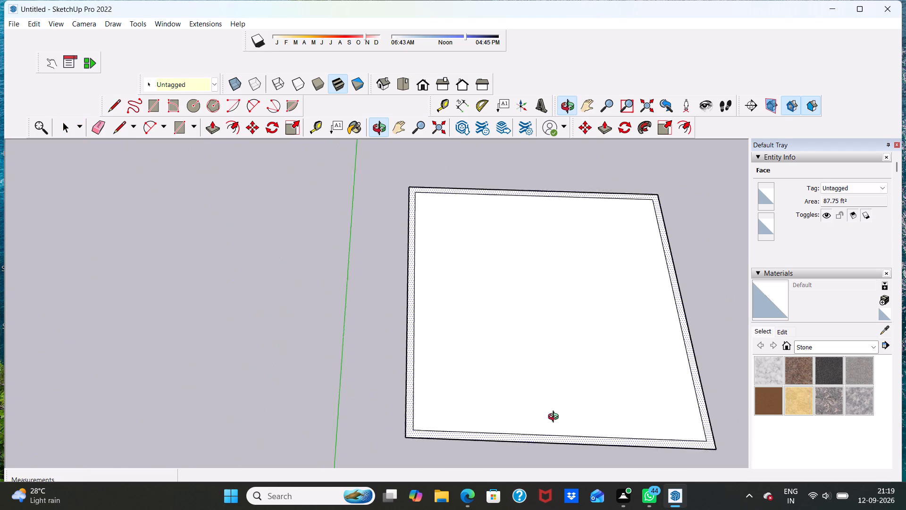
pyautogui.moveTo(555, 418); pyautogui.dragTo(508, 500, button='middle')
pyautogui.scroll(-5, 539, 392)
pyautogui.scroll(1, 537, 335)
pyautogui.scroll(-3, 538, 331)
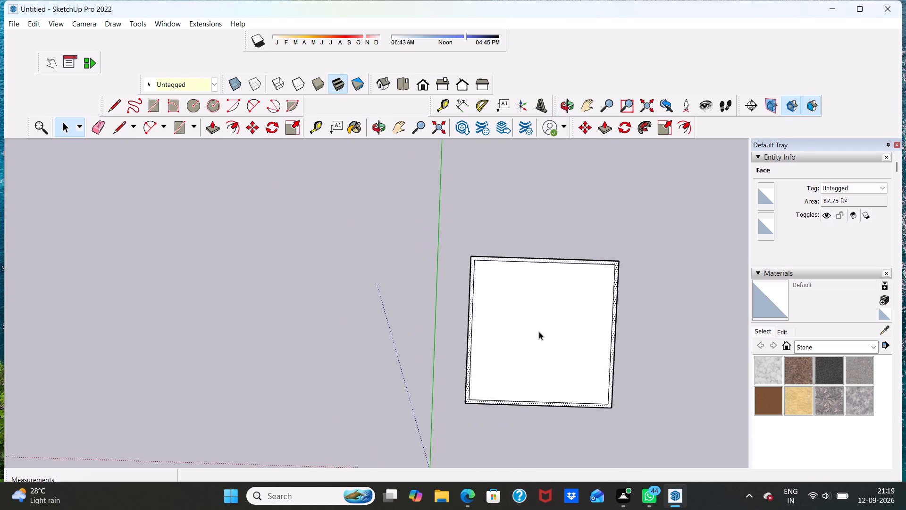
pyautogui.scroll(7, 539, 331)
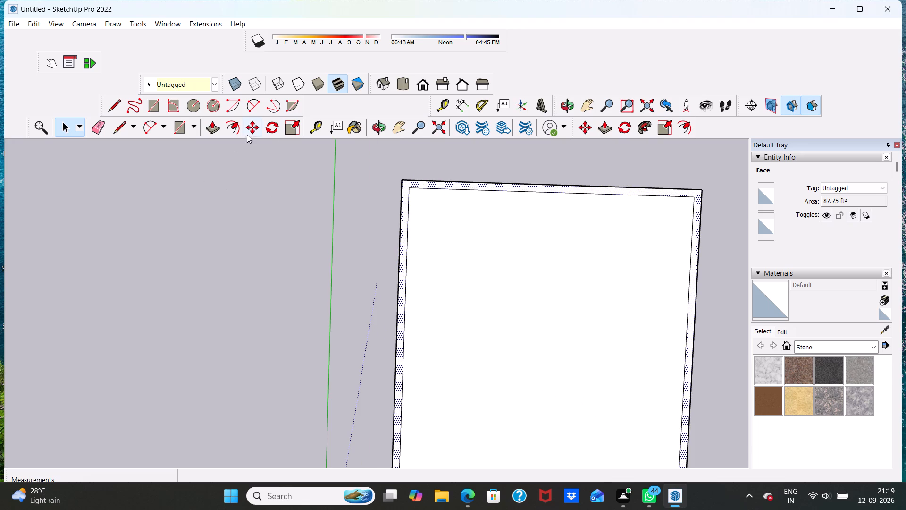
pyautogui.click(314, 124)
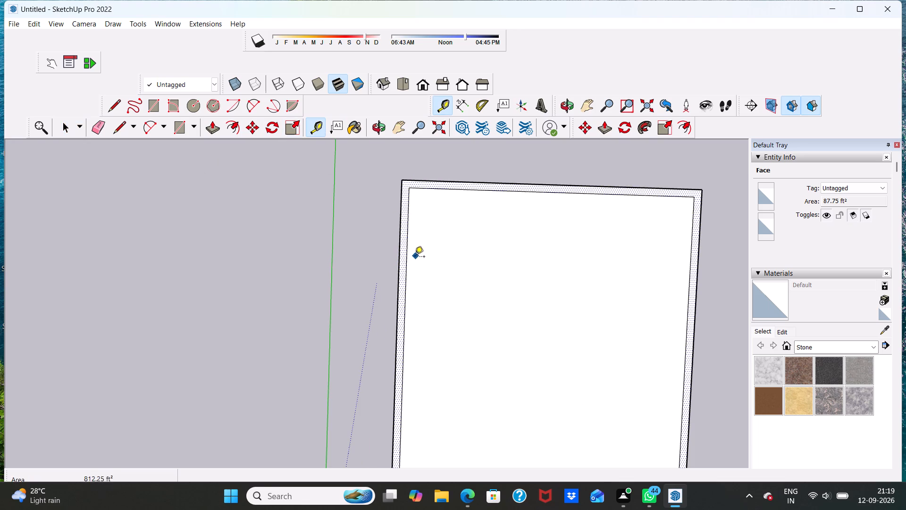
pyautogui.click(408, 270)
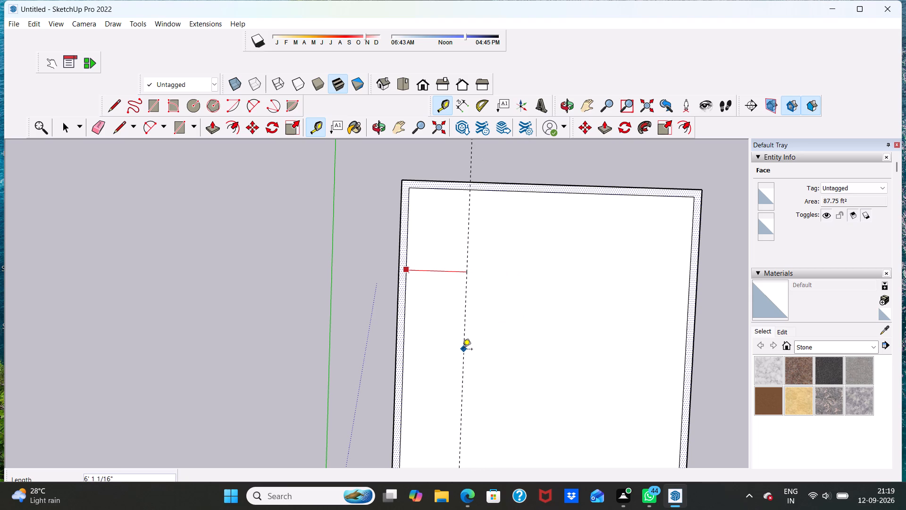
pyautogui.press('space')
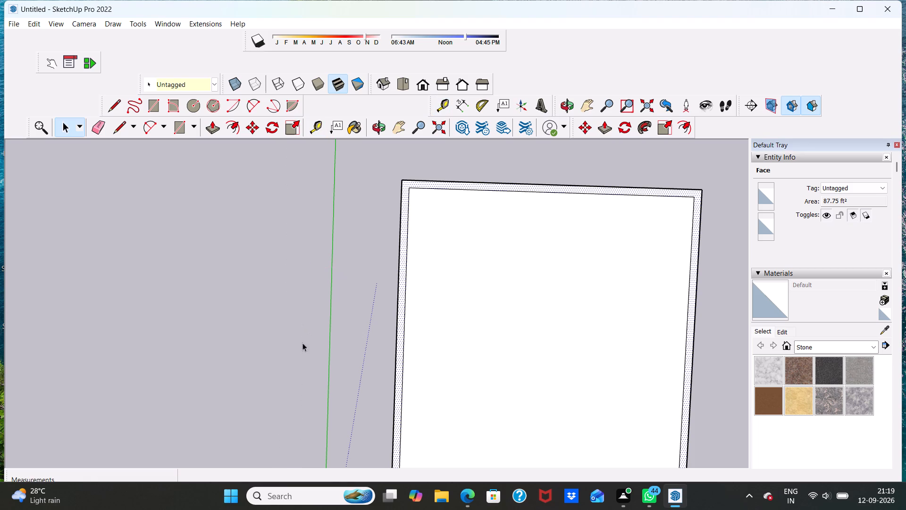
# Place a guide parallel to the red axis about 5' 4" inside the inner border edge farthest from the red axis.
pyautogui.click(447, 102)
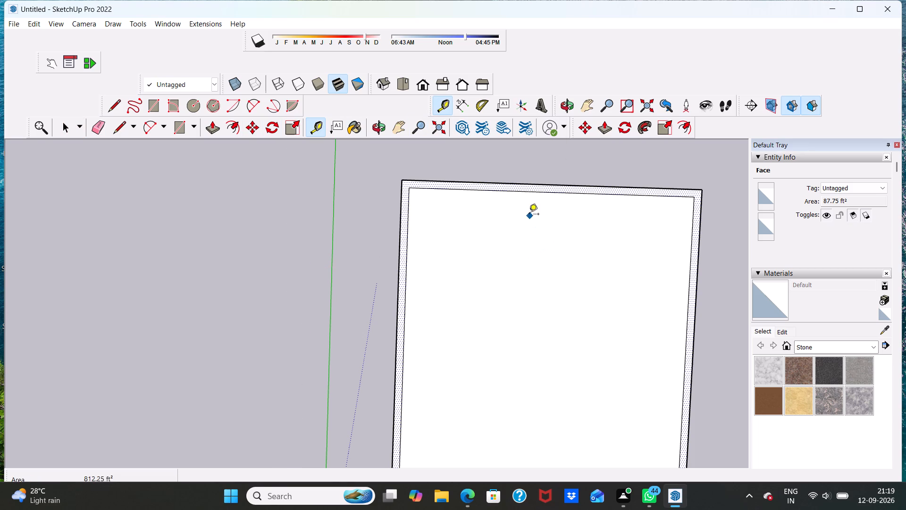
pyautogui.click(543, 193)
pyautogui.click(556, 246)
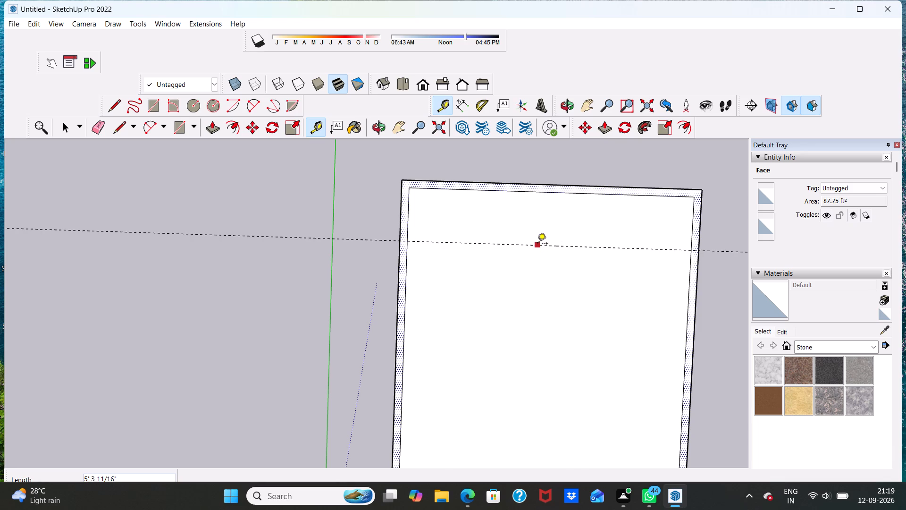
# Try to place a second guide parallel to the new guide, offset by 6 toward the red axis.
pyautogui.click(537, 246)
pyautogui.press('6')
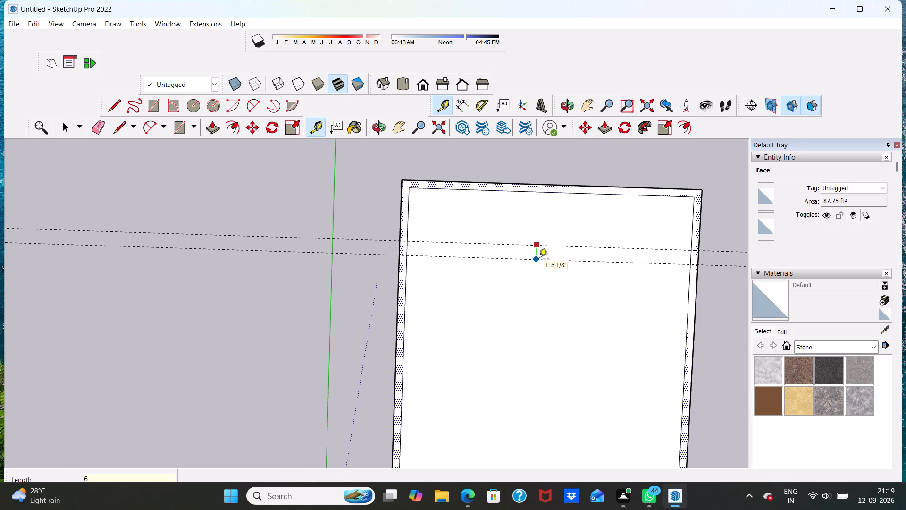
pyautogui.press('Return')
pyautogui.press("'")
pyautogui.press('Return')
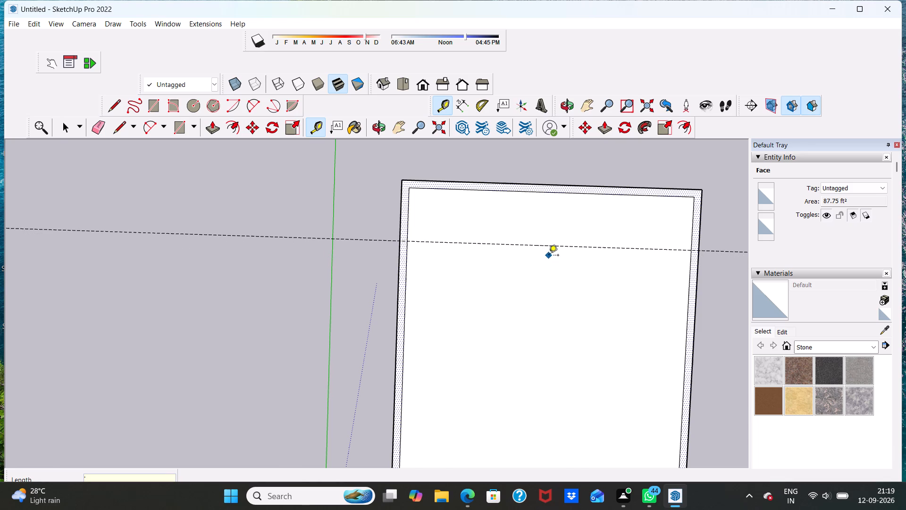
# Place a parallel guide 6" from the first guide, on its side toward the red axis.
pyautogui.scroll(8, 539, 245)
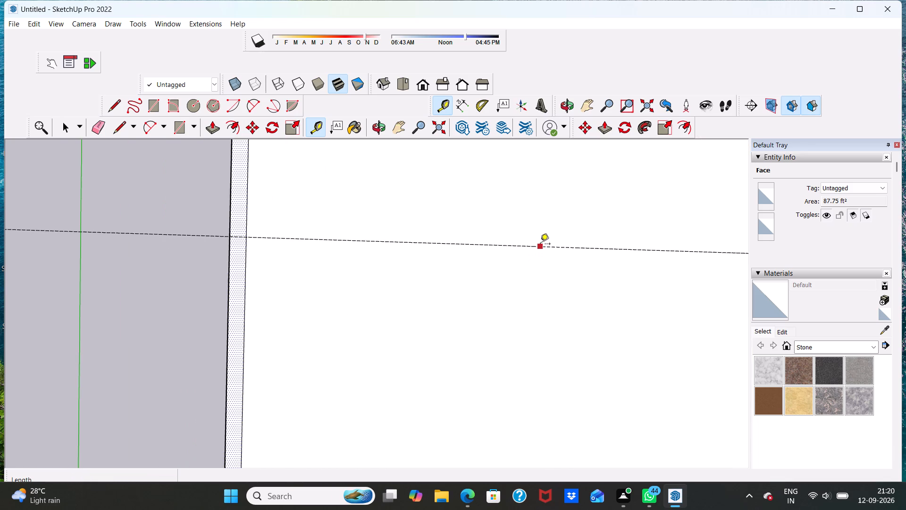
pyautogui.click(541, 245)
pyautogui.press('6')
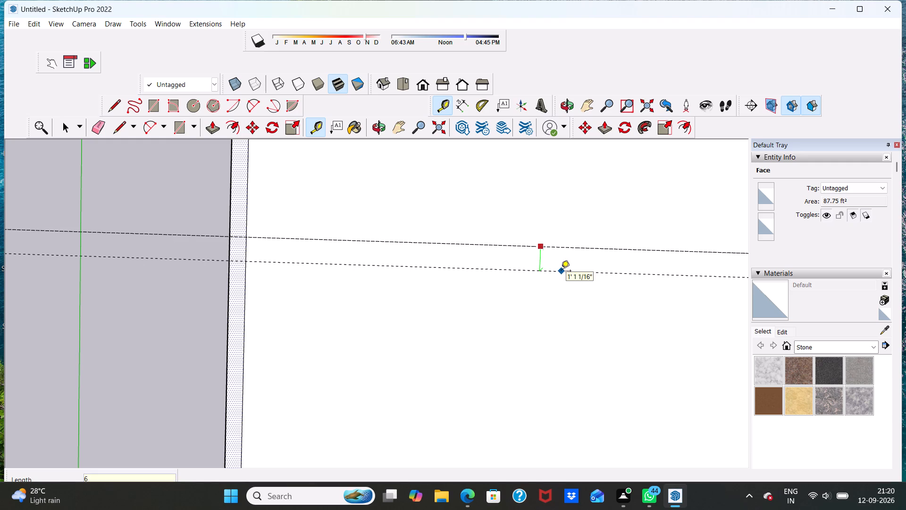
pyautogui.hotkey('shift', '"')
pyautogui.press('Return')
# Place a guide 15' inside the inner border edge nearest the green axis, parallel to that edge.
pyautogui.scroll(-4, 597, 264)
pyautogui.scroll(2, 597, 265)
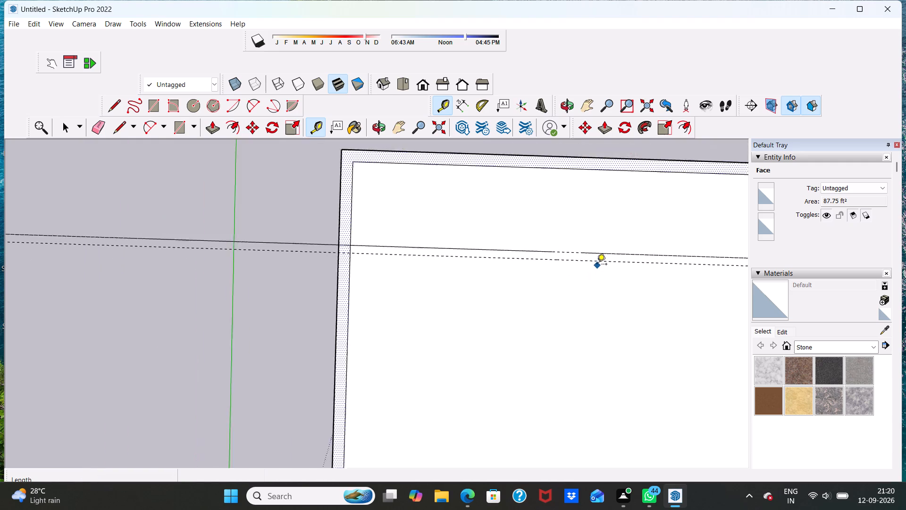
pyautogui.scroll(1, 597, 265)
pyautogui.scroll(-17, 597, 264)
pyautogui.scroll(3, 577, 346)
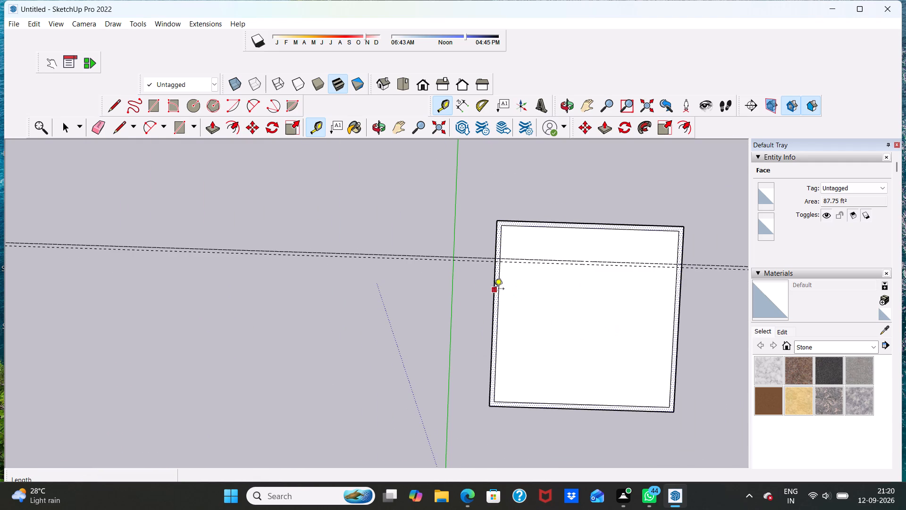
pyautogui.click(499, 302)
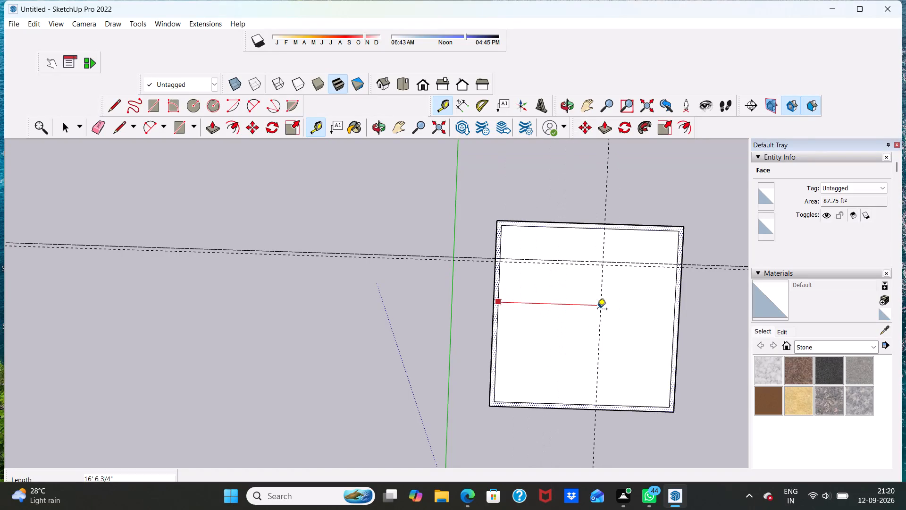
pyautogui.write('15')
pyautogui.press("'")
pyautogui.press('Return')
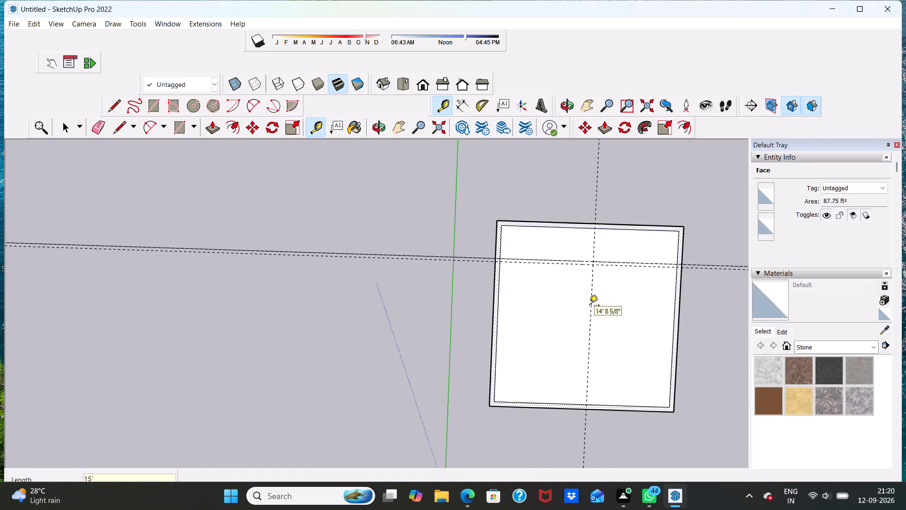
# Place a parallel guide 6" beyond the 15' guide, away from the green axis.
pyautogui.scroll(1, 602, 292)
pyautogui.click(591, 296)
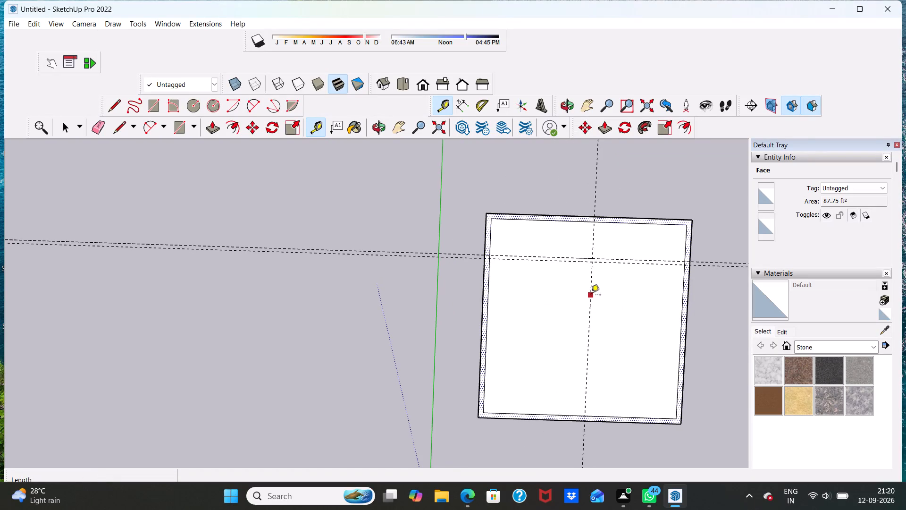
pyautogui.write('6"')
pyautogui.press('Return')
# Place a guide about 12' 9" from the nearer guide of the existing cross pair, toward the red axis.
pyautogui.scroll(-4, 612, 313)
pyautogui.scroll(3, 553, 331)
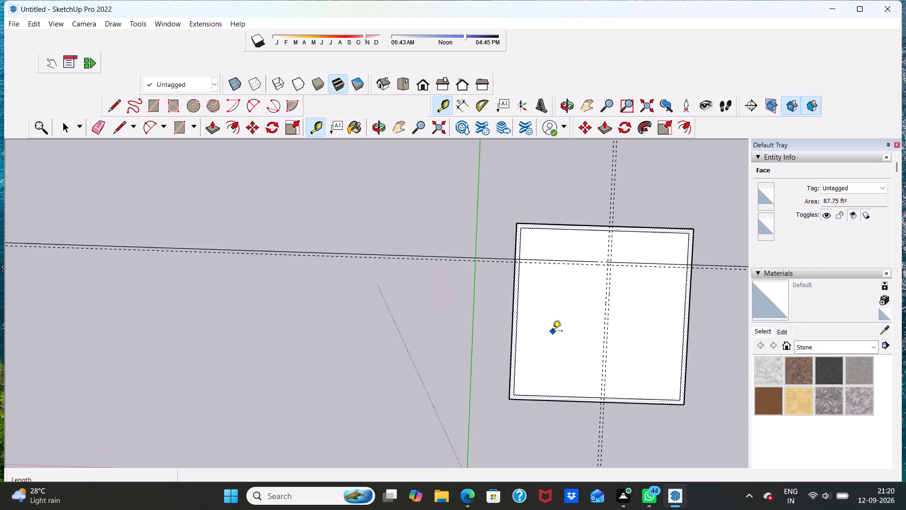
pyautogui.scroll(4, 528, 297)
pyautogui.scroll(-4, 541, 290)
pyautogui.scroll(4, 575, 260)
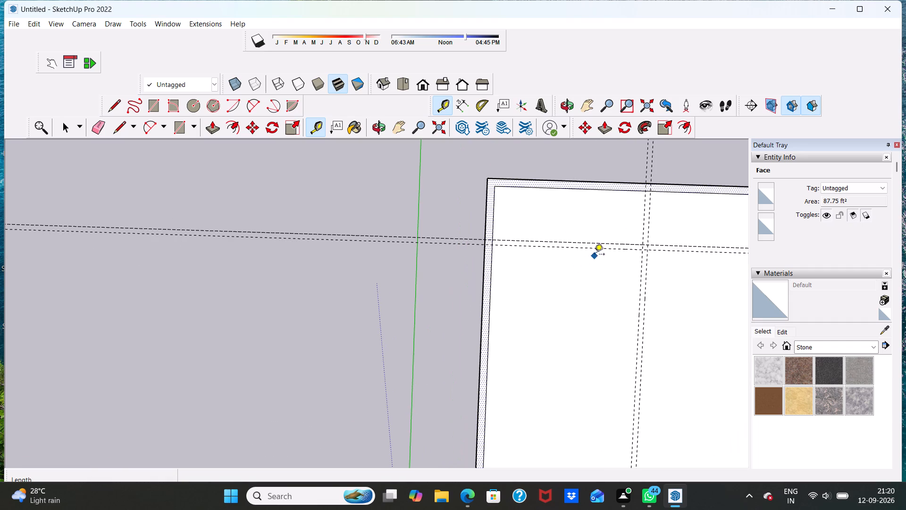
pyautogui.click(592, 250)
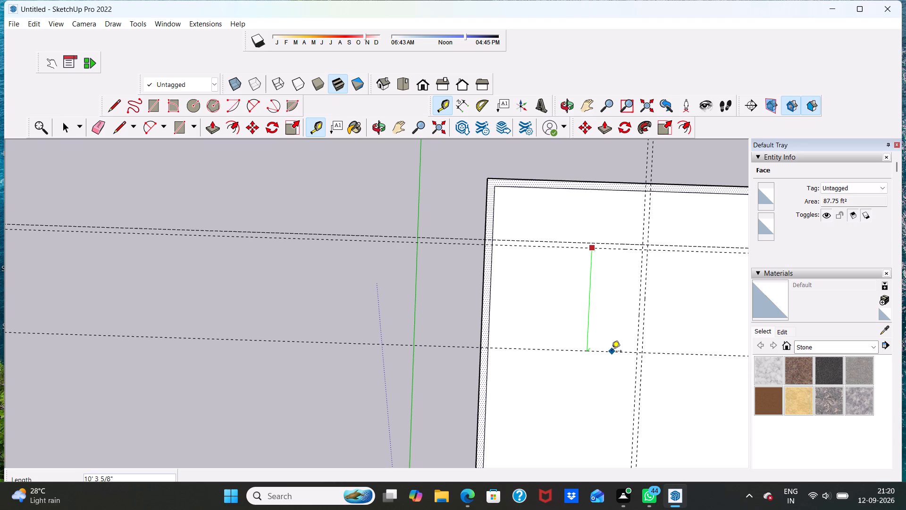
pyautogui.scroll(-5, 613, 405)
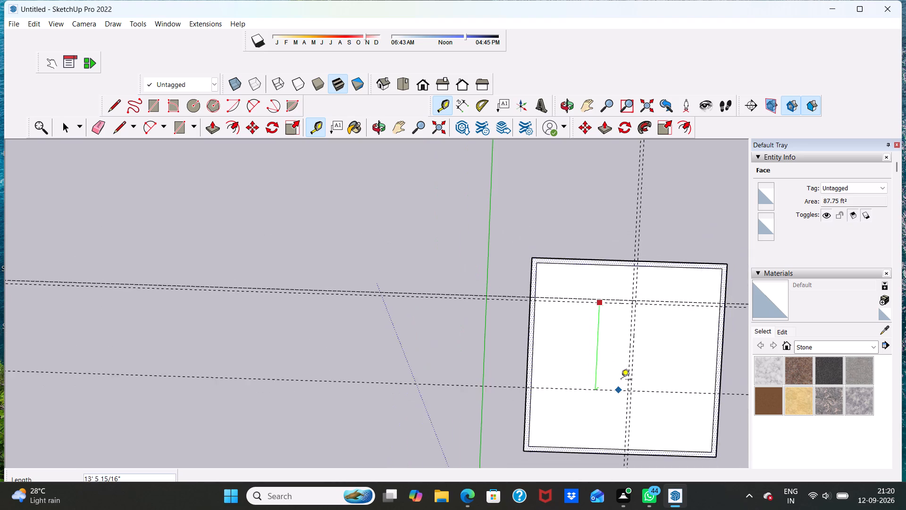
pyautogui.scroll(-3, 621, 367)
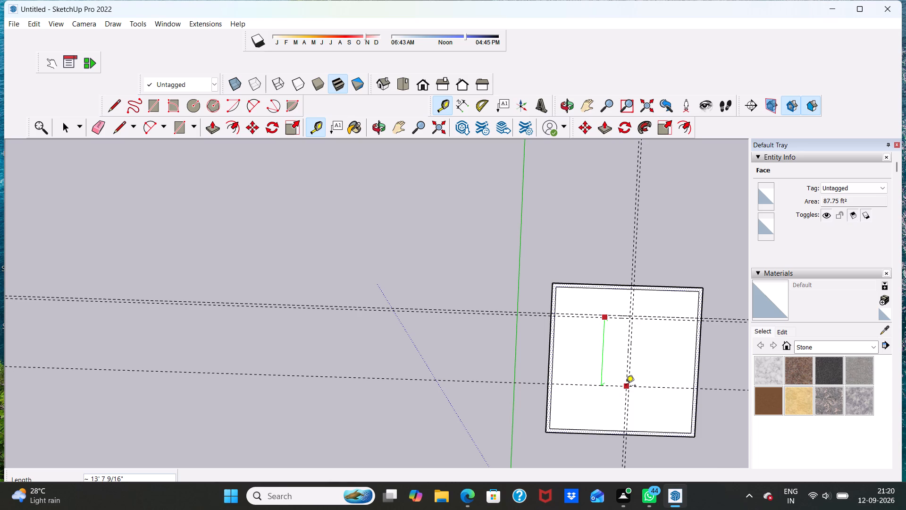
pyautogui.click(628, 382)
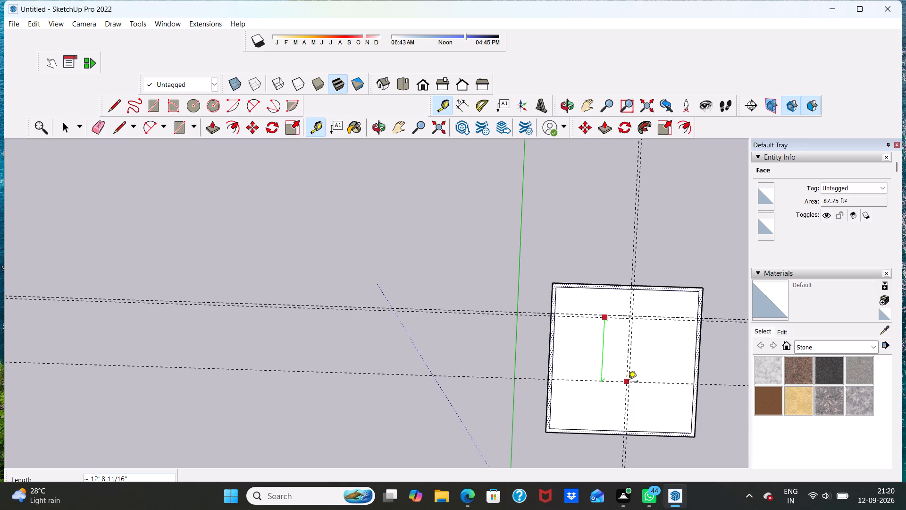
# Place a parallel guide 6" beyond the newest guide toward the red axis, and leave the Tape Measure tool.
pyautogui.click(600, 382)
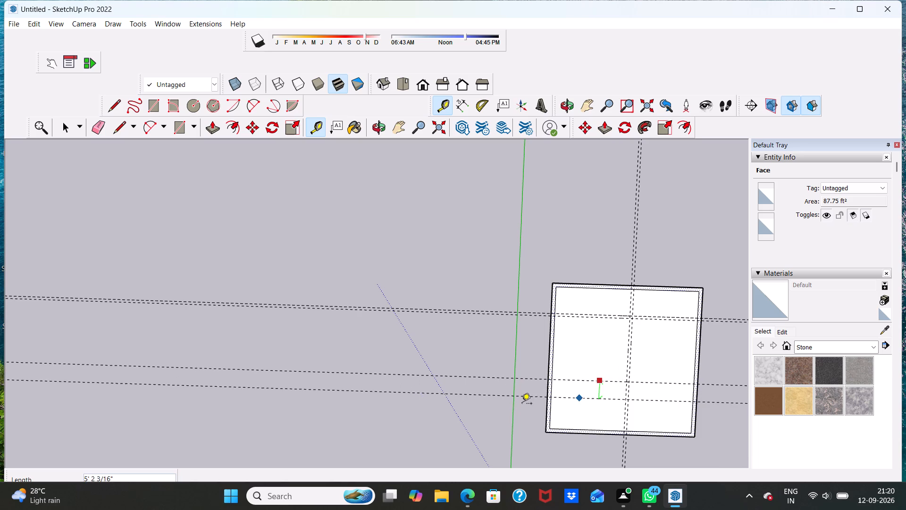
pyautogui.write('6"')
pyautogui.press('Return')
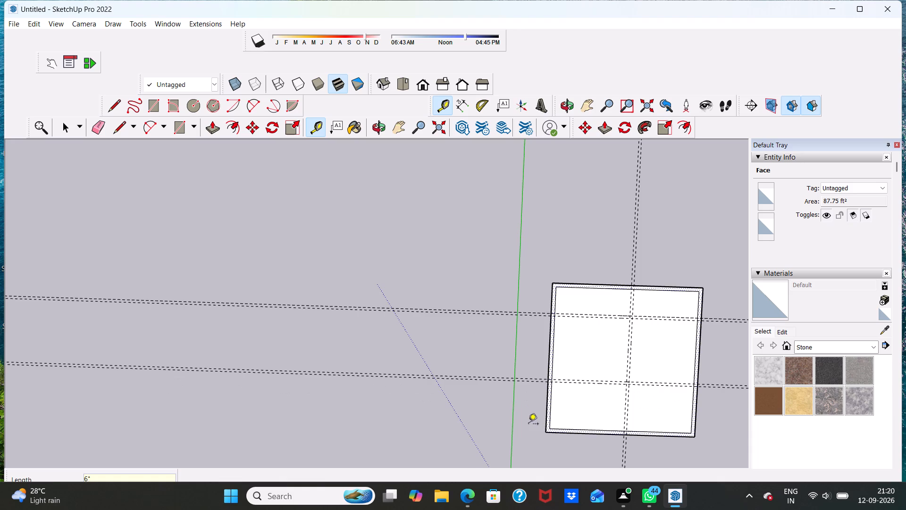
pyautogui.click(528, 425)
pyautogui.press('space')
# Draw the far corner room's partition face with a 15' line along the first guide and a perpendicular line to the far inner wall edge.
pyautogui.scroll(1, 528, 426)
pyautogui.scroll(4, 610, 425)
pyautogui.scroll(-8, 568, 309)
pyautogui.scroll(9, 678, 323)
pyautogui.scroll(6, 515, 250)
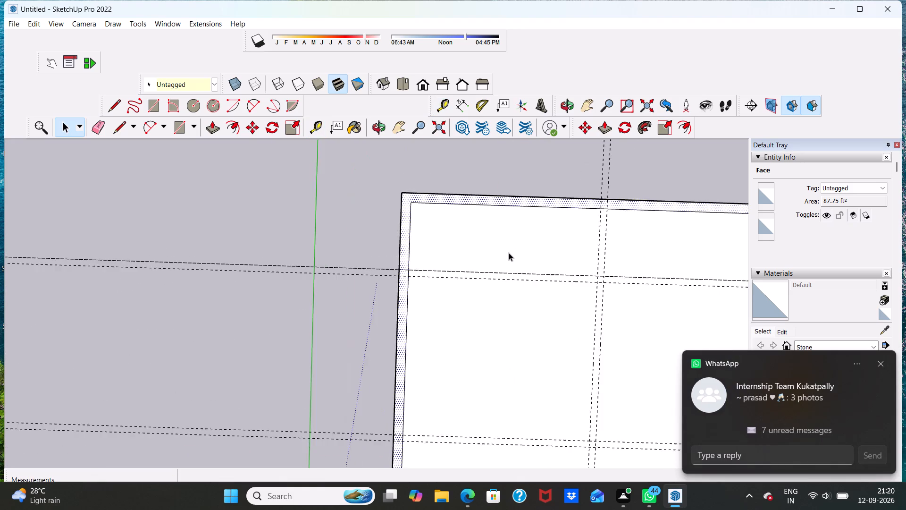
pyautogui.scroll(4, 509, 253)
pyautogui.scroll(-10, 509, 253)
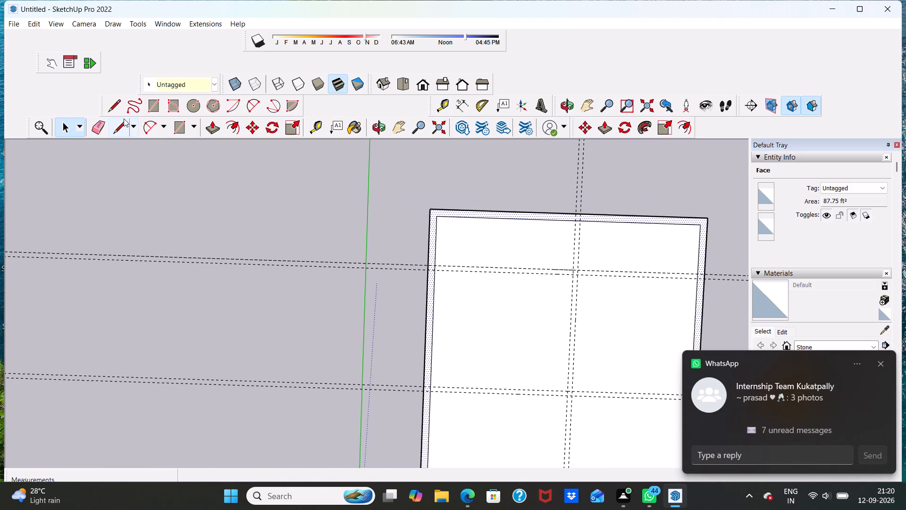
pyautogui.click(120, 120)
pyautogui.scroll(4, 398, 340)
pyautogui.scroll(-4, 482, 224)
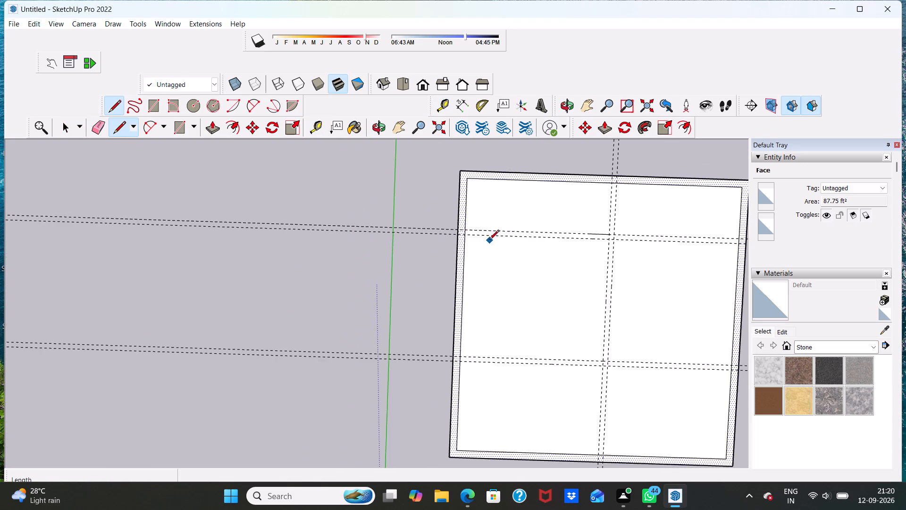
pyautogui.scroll(2, 480, 225)
pyautogui.click(462, 230)
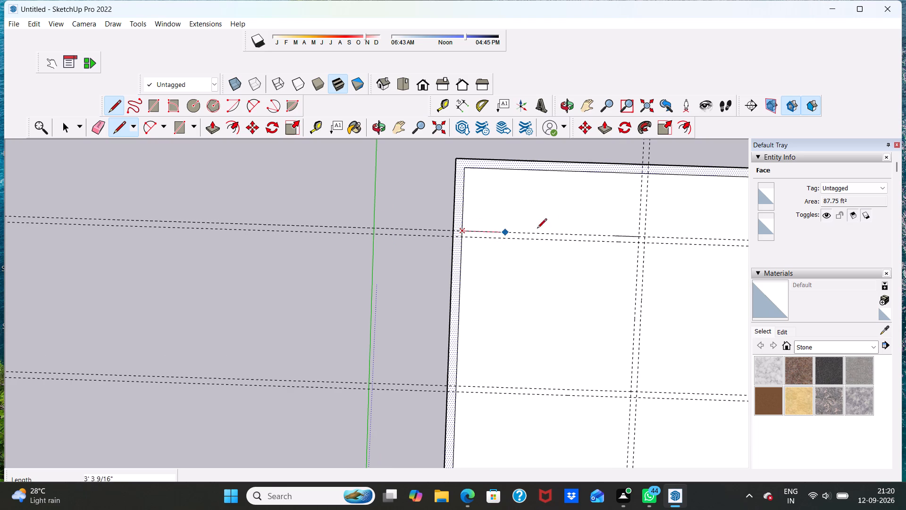
pyautogui.click(642, 235)
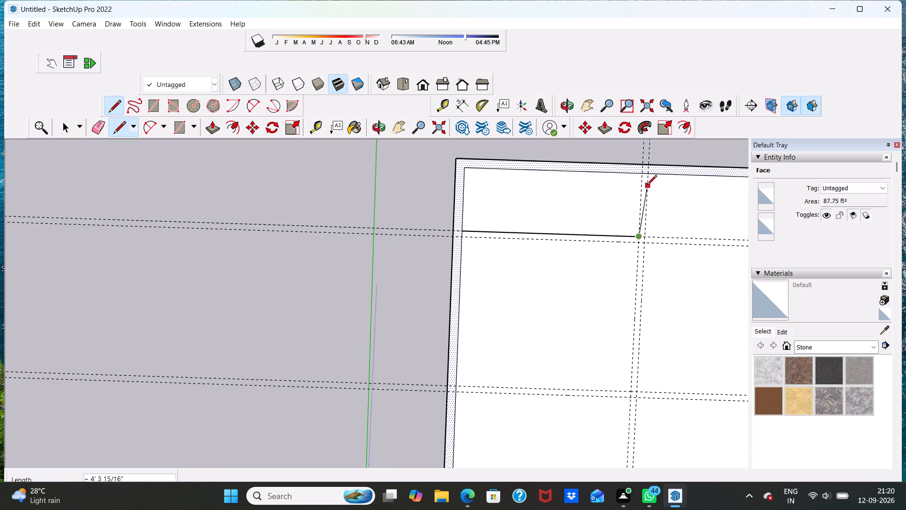
pyautogui.click(639, 175)
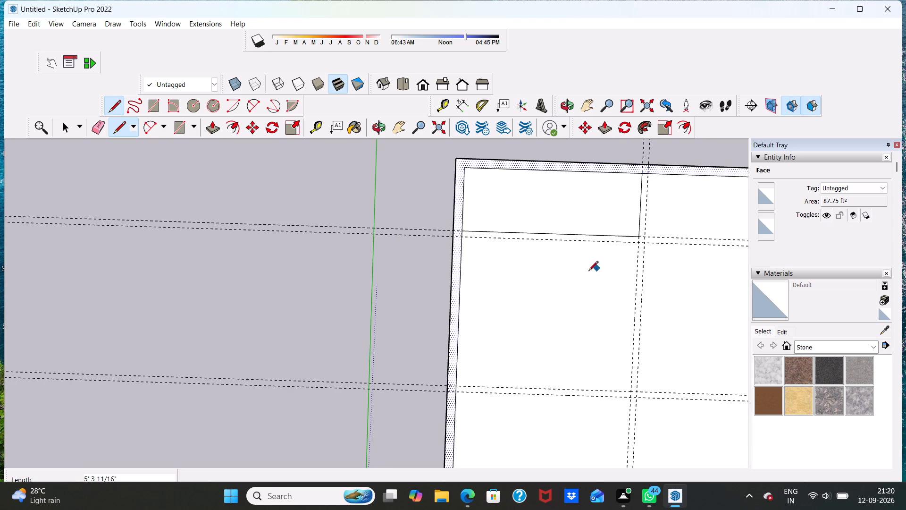
# Draw the partition's other face 6" away, with a 15' 6" line along the second guide and a perpendicular to the far inner wall edge.
pyautogui.scroll(11, 462, 236)
pyautogui.click(461, 238)
pyautogui.scroll(-6, 525, 245)
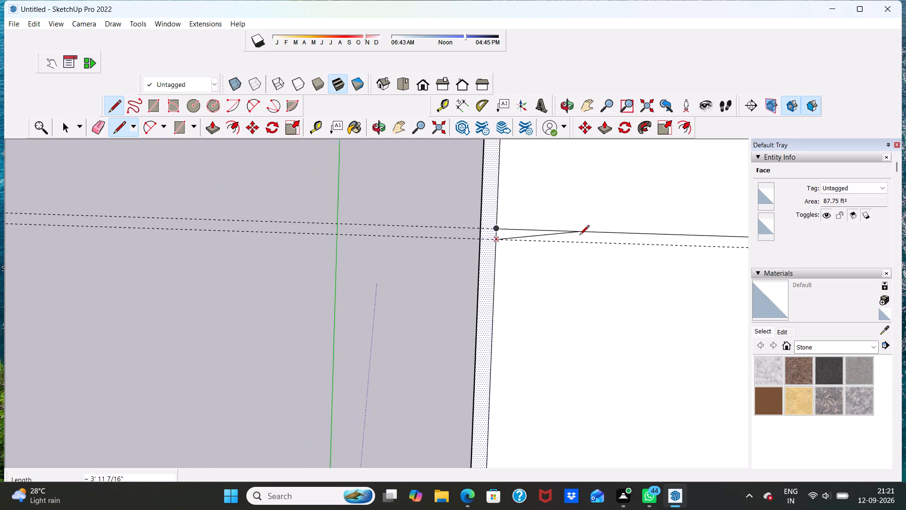
pyautogui.scroll(-13, 579, 236)
pyautogui.scroll(7, 674, 258)
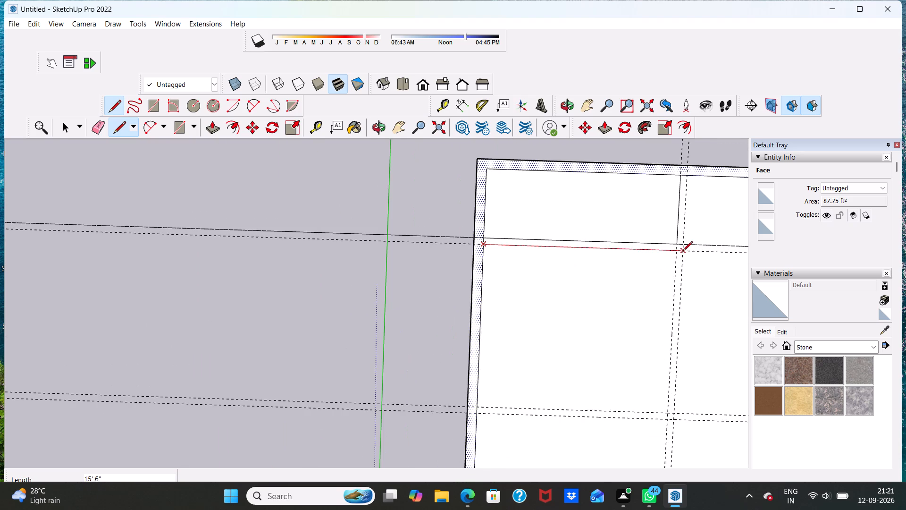
pyautogui.click(685, 250)
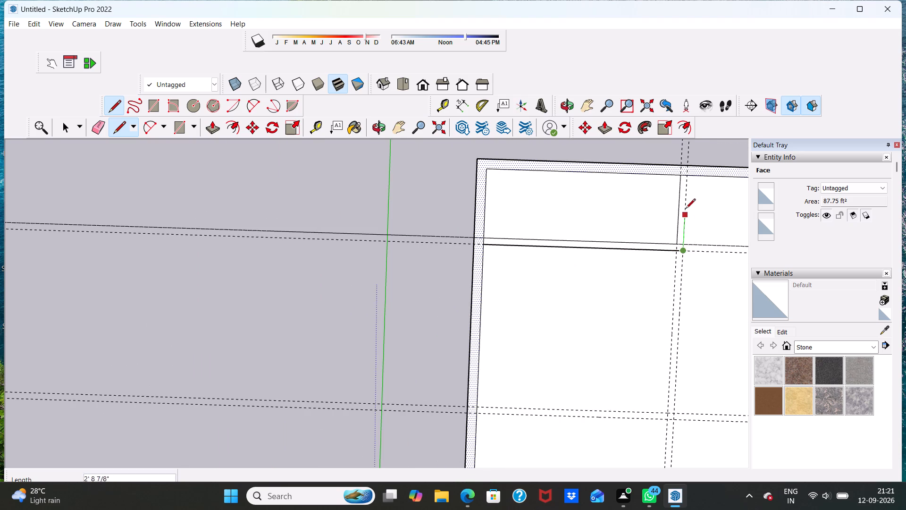
pyautogui.click(688, 176)
# Extend the cross partition to the opposite inner wall edge with two parallel 13' lines along the 6" guide pair.
pyautogui.scroll(-6, 684, 170)
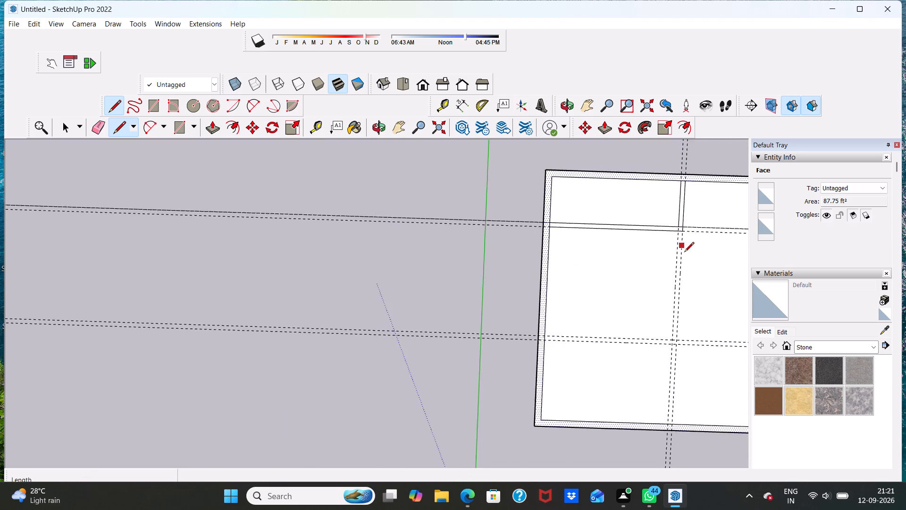
pyautogui.scroll(-14, 684, 253)
pyautogui.scroll(11, 744, 241)
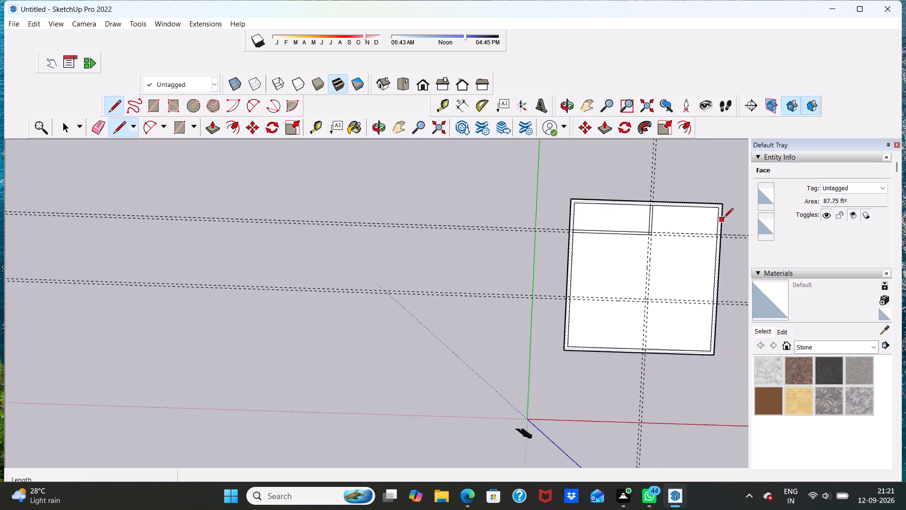
pyautogui.scroll(9, 723, 219)
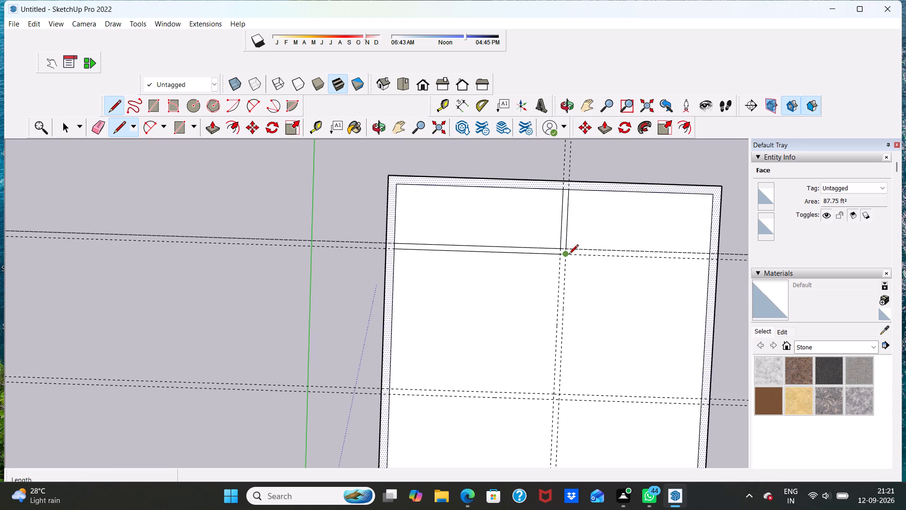
pyautogui.click(569, 255)
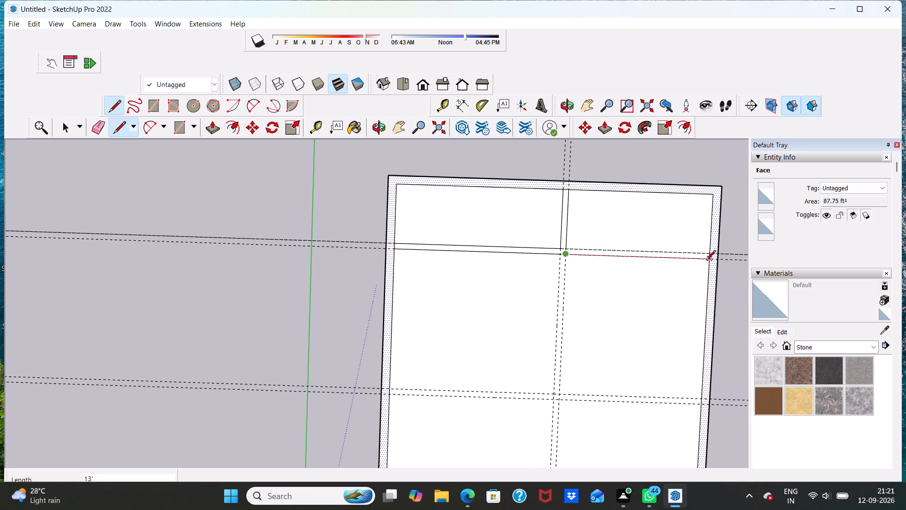
pyautogui.click(711, 259)
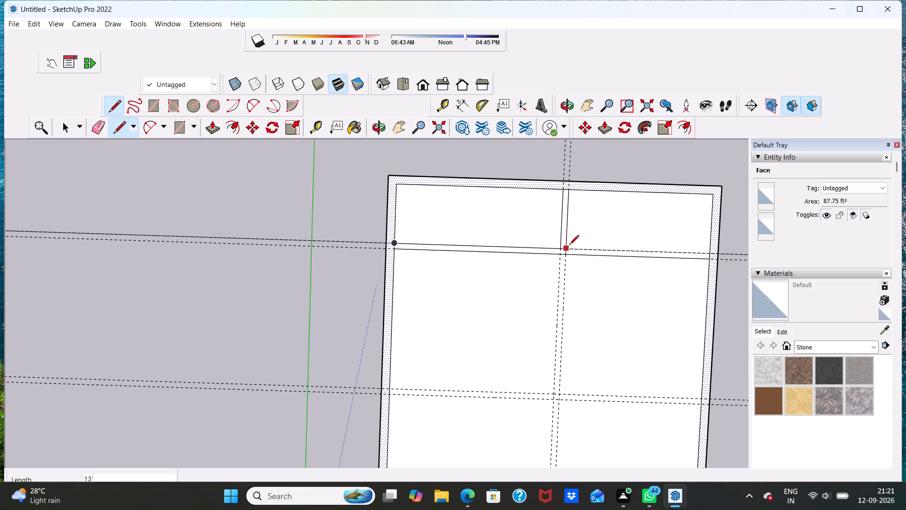
pyautogui.click(565, 247)
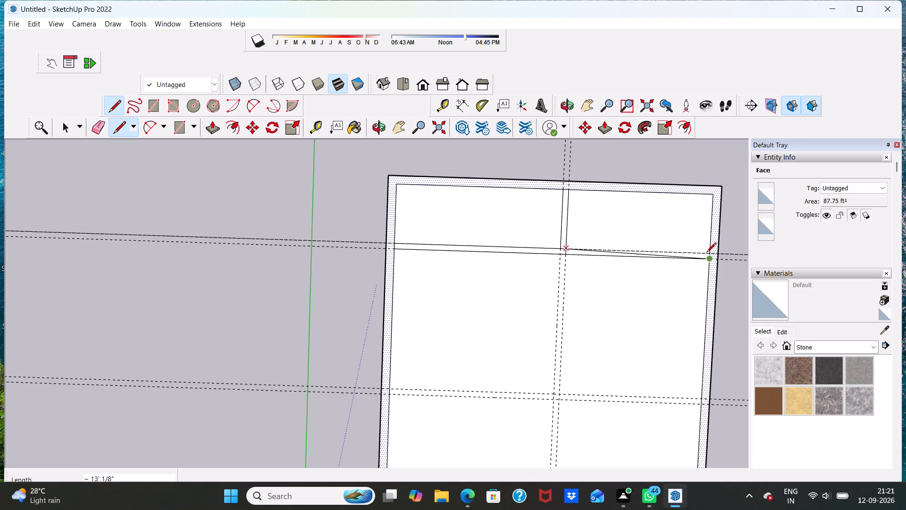
pyautogui.click(706, 250)
pyautogui.scroll(-10, 519, 256)
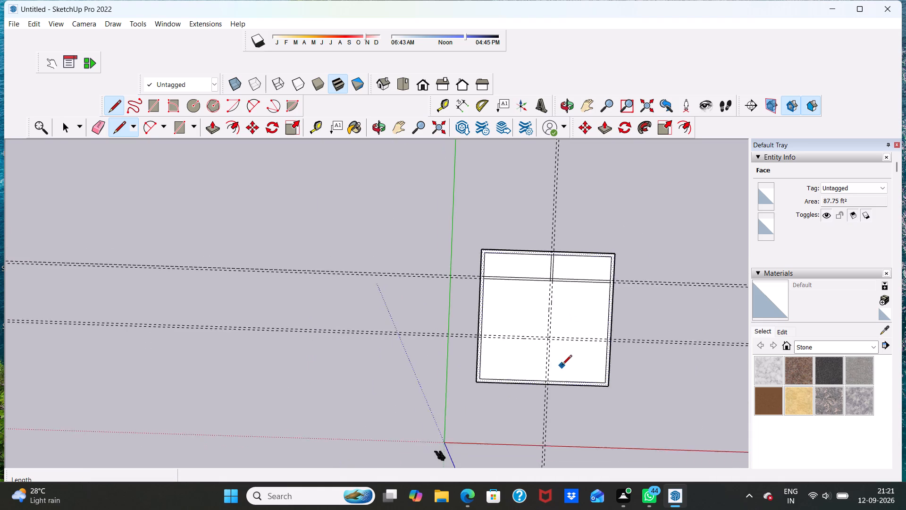
# Draw the middle room's inner partition face along the guides from the cross partition, ending with a 15' line to the inner wall edge.
pyautogui.scroll(9, 562, 365)
pyautogui.scroll(3, 541, 267)
pyautogui.scroll(-6, 536, 258)
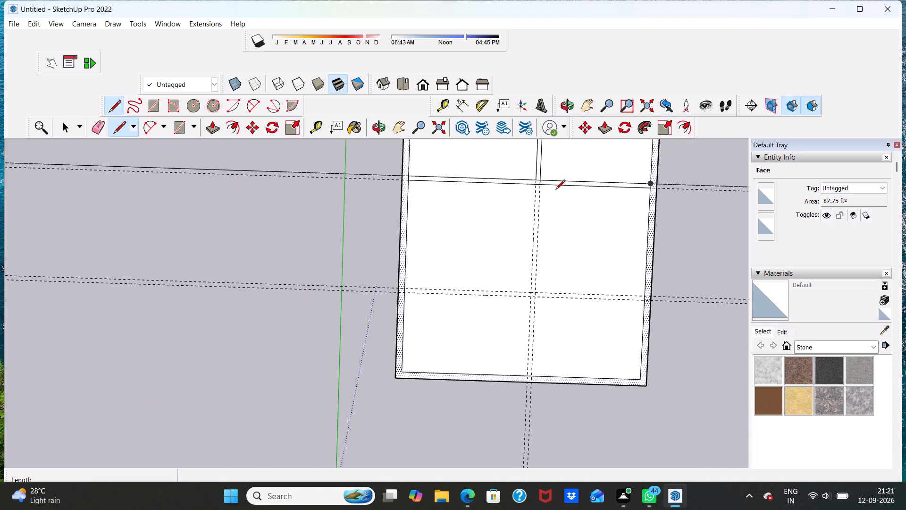
pyautogui.scroll(9, 539, 188)
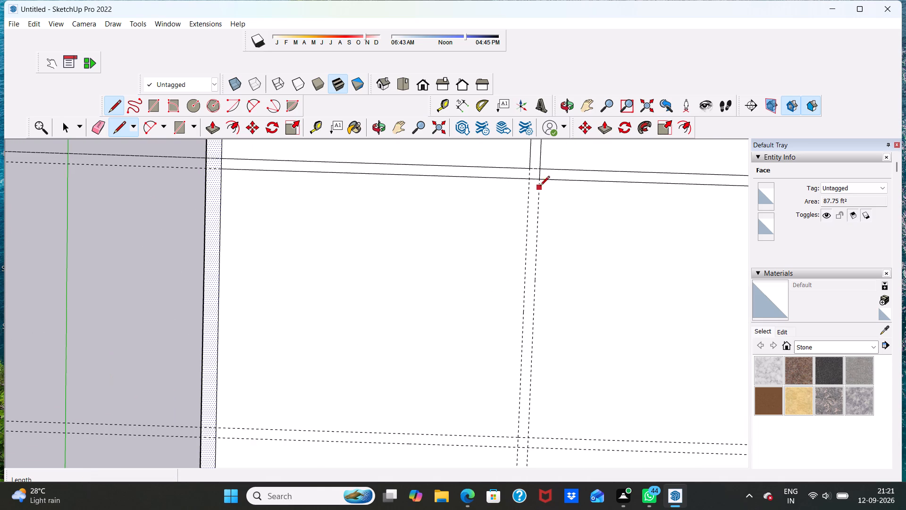
pyautogui.click(527, 181)
pyautogui.scroll(-5, 519, 310)
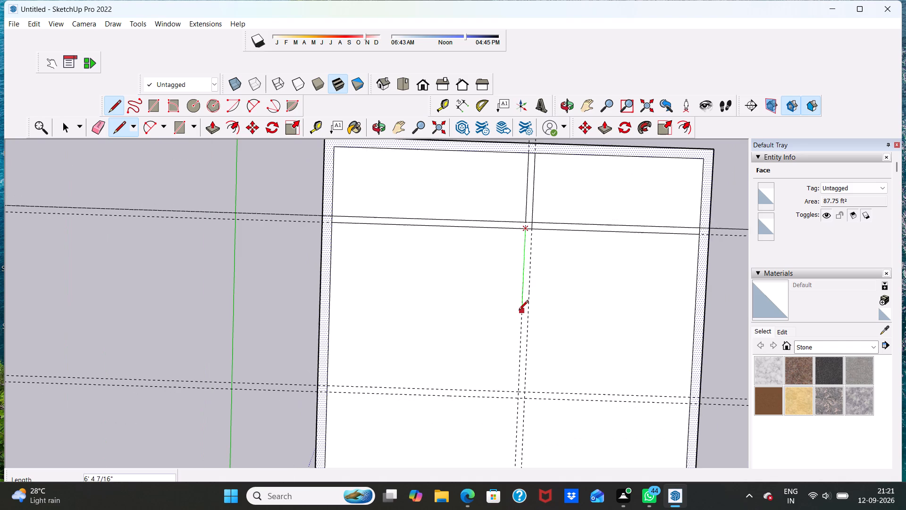
pyautogui.click(519, 391)
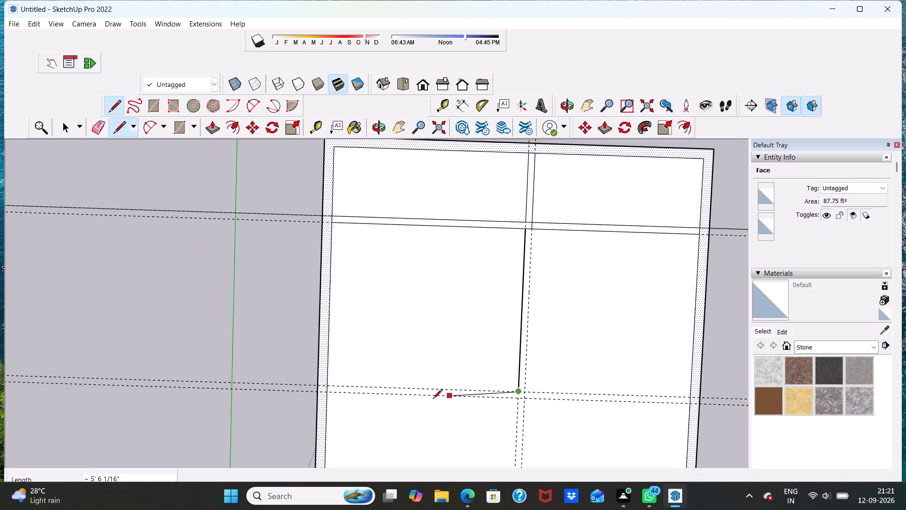
pyautogui.click(329, 385)
# Draw the middle room's outer partition face 6" away along the parallel guides, from the inner wall edge back to the cross partition.
pyautogui.click(327, 392)
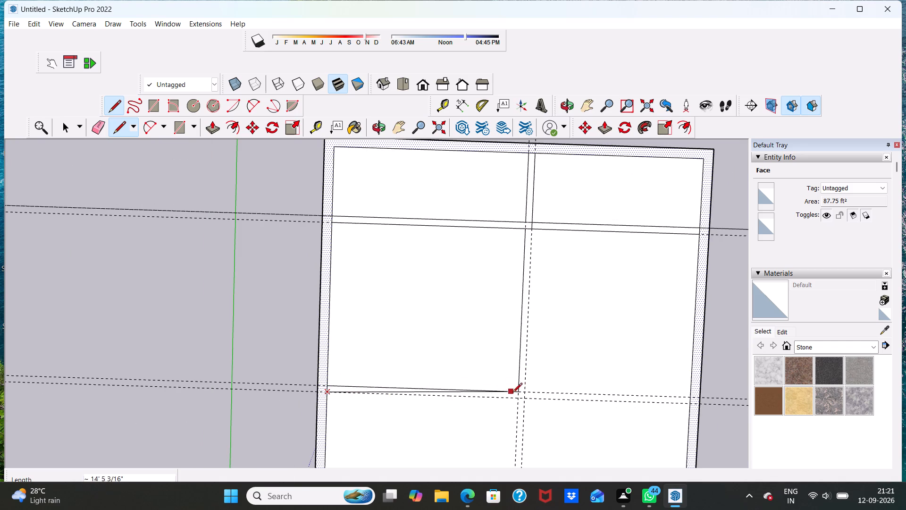
pyautogui.click(526, 399)
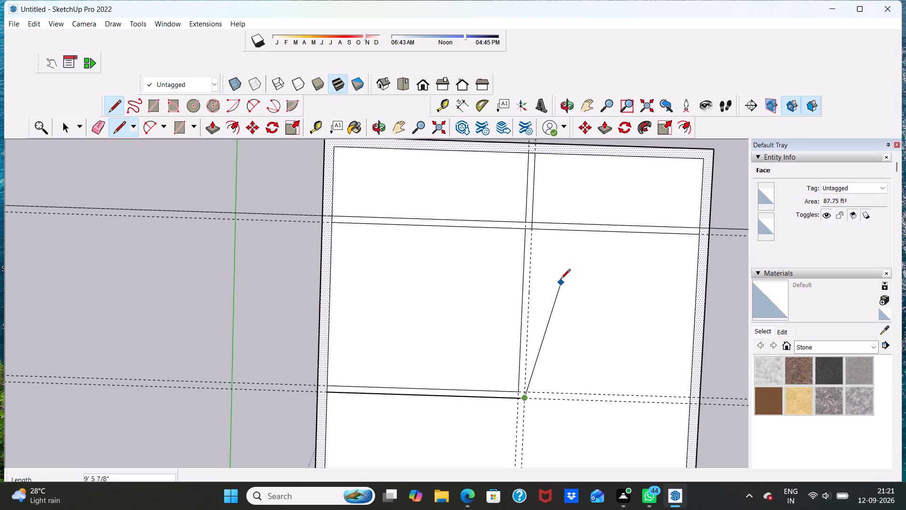
pyautogui.click(532, 231)
pyautogui.scroll(-4, 533, 244)
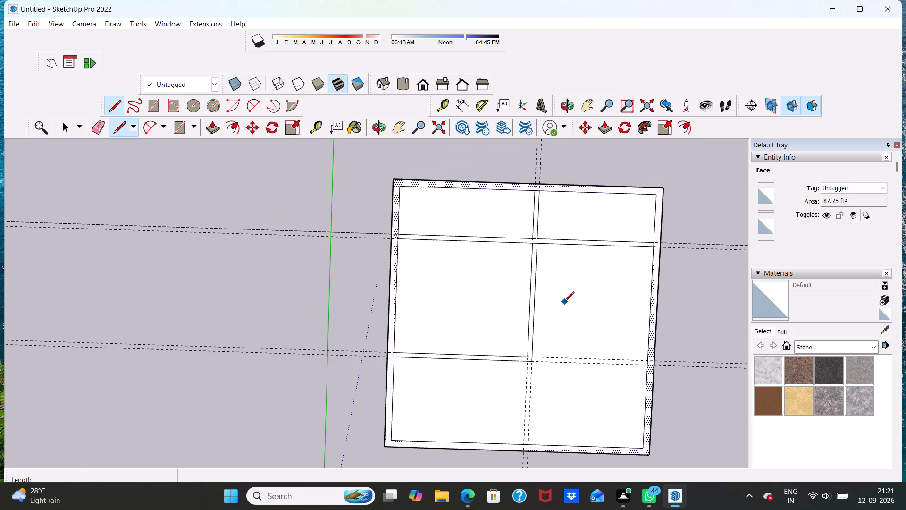
pyautogui.press('space')
# Erase all the guides running parallel to the red axis.
pyautogui.scroll(1, 566, 348)
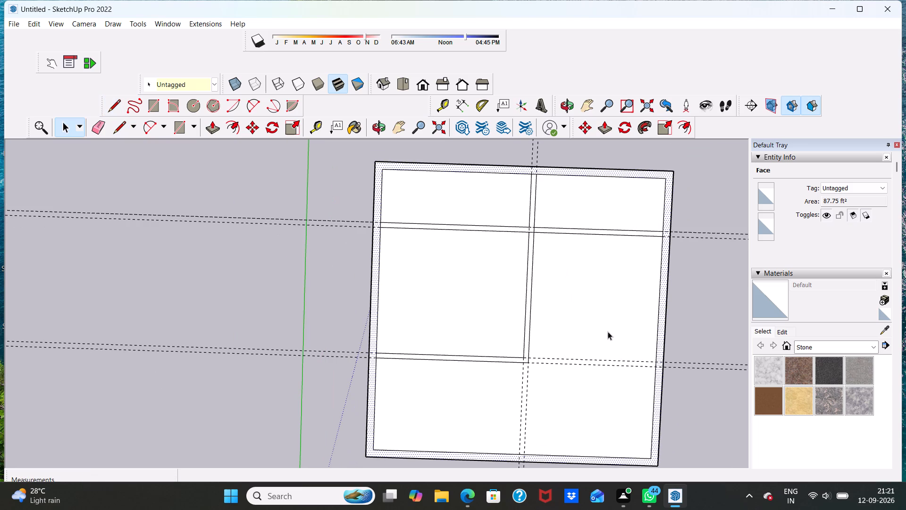
pyautogui.click(101, 119)
pyautogui.moveTo(220, 190); pyautogui.dragTo(213, 357)
pyautogui.scroll(-3, 274, 312)
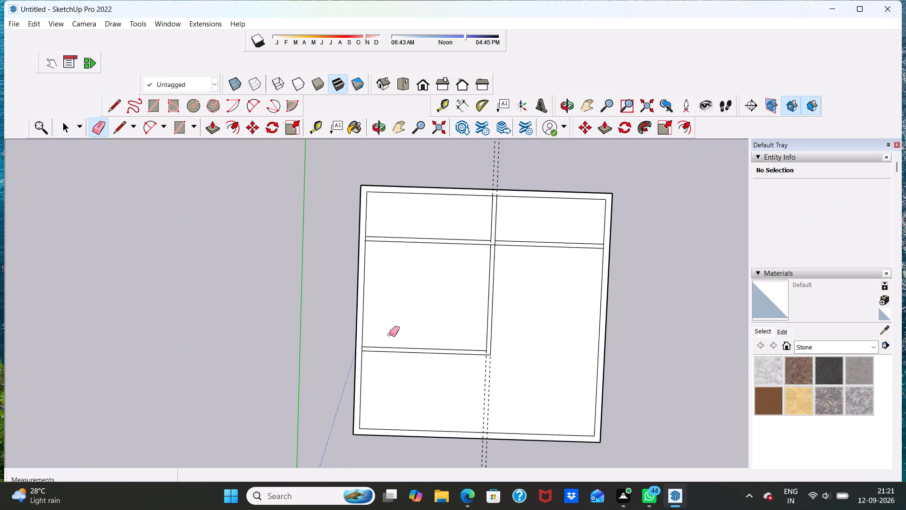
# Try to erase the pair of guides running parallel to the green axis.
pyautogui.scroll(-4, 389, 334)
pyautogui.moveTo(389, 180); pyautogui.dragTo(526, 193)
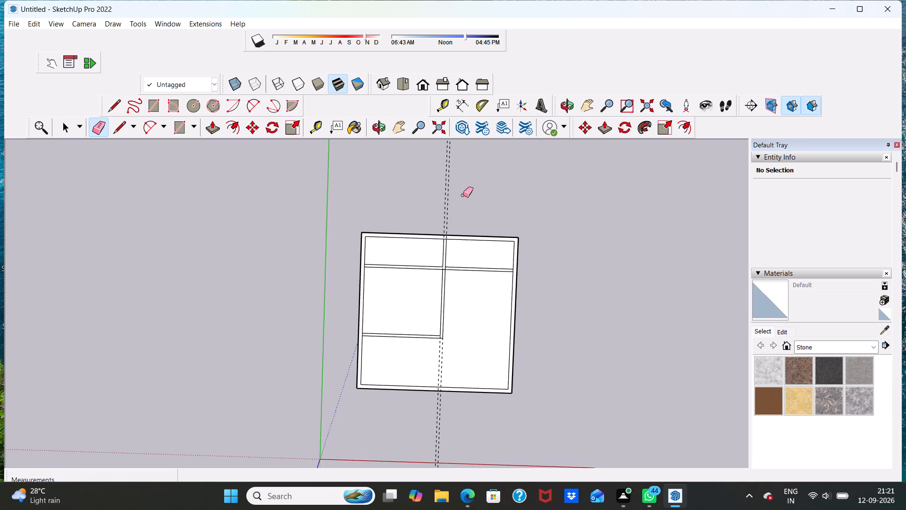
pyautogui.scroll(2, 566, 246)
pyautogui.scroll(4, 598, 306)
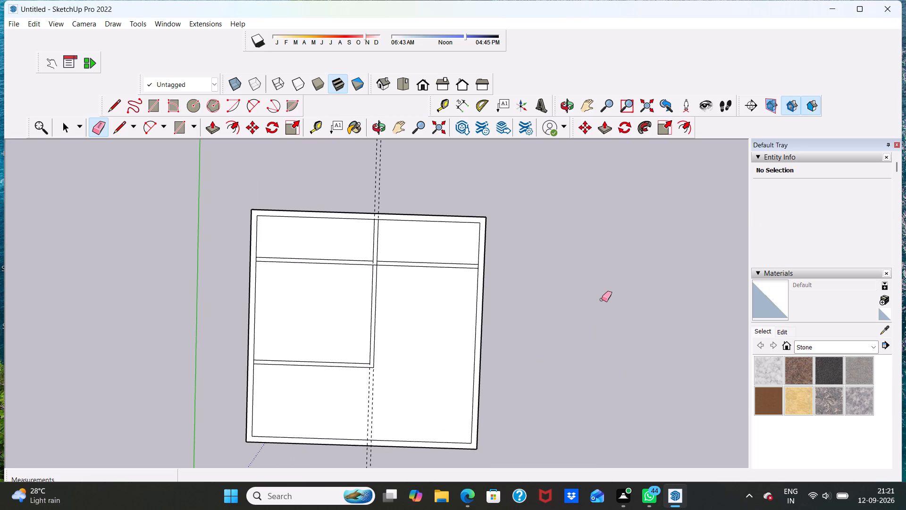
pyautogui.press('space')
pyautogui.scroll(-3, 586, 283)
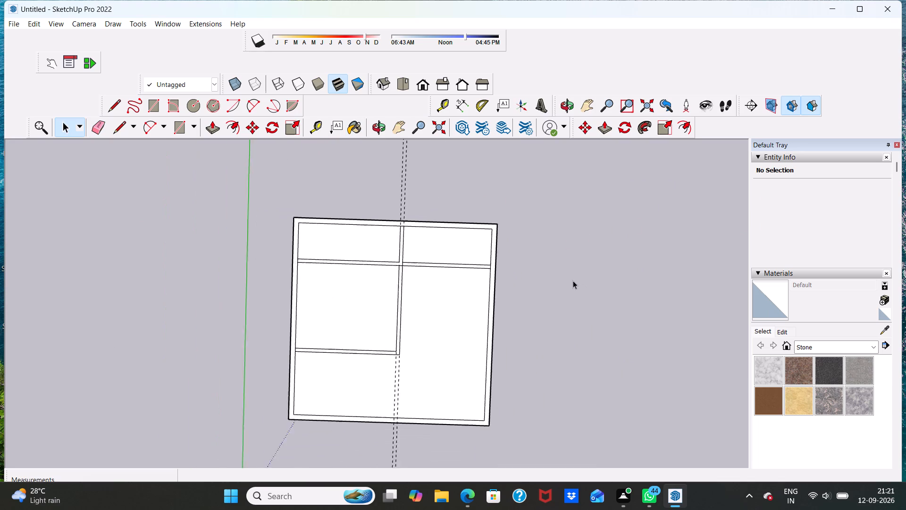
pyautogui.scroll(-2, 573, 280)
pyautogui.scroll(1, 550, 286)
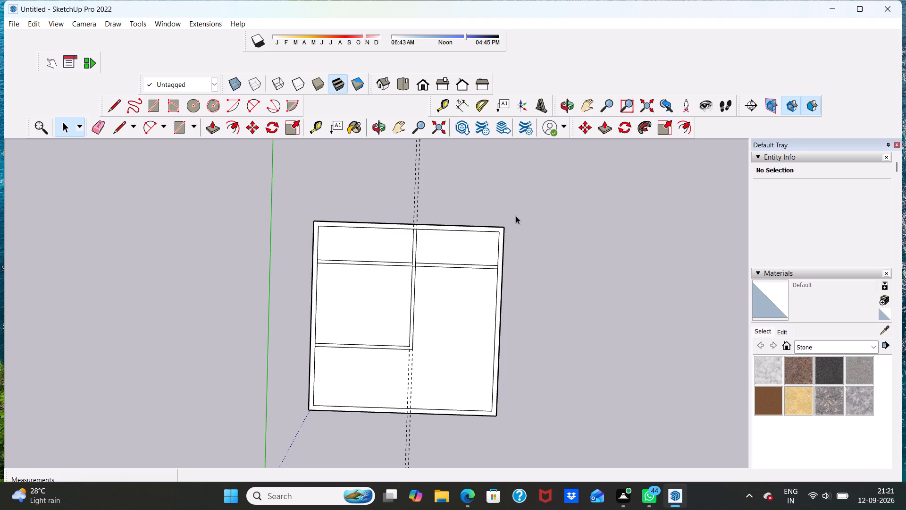
# Place a guide about 7' from the cross partition's near face, toward the red axis.
pyautogui.click(319, 125)
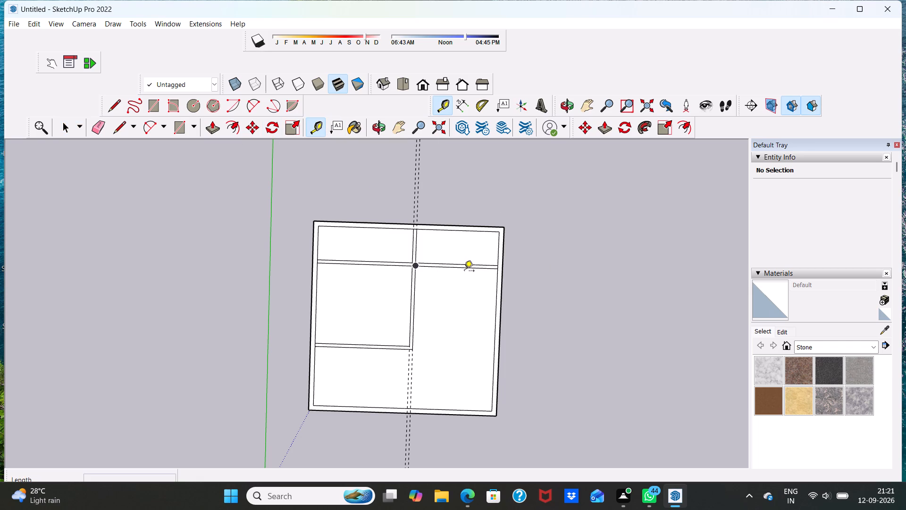
pyautogui.click(464, 268)
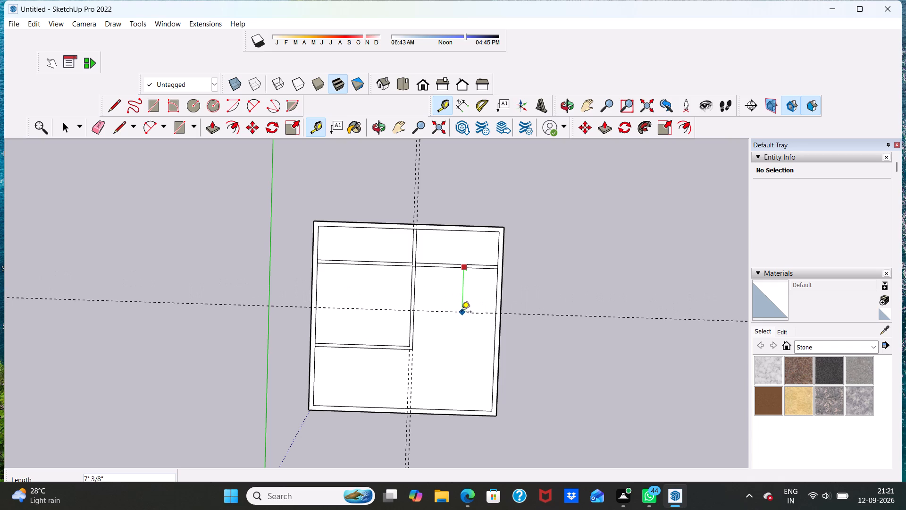
pyautogui.click(461, 313)
# Place a parallel guide 6" beyond the new guide, toward the red axis.
pyautogui.click(457, 313)
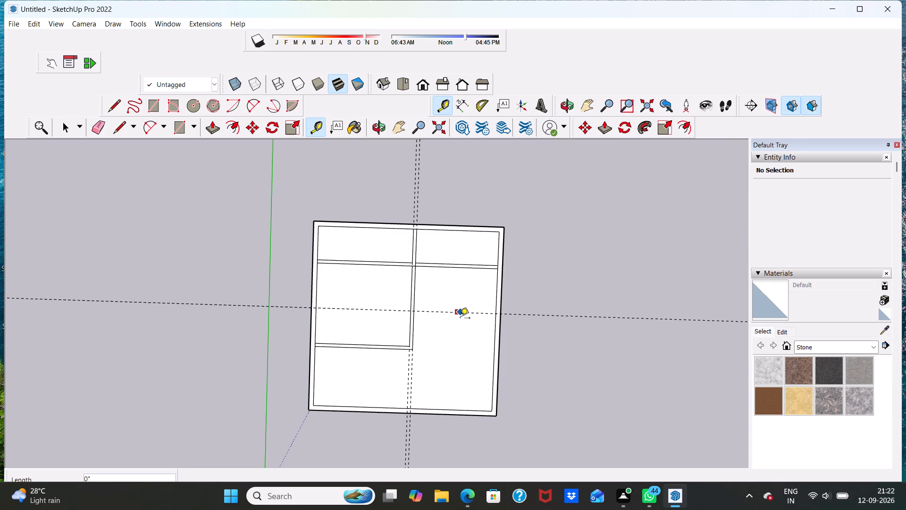
pyautogui.write('6"')
pyautogui.press('Return')
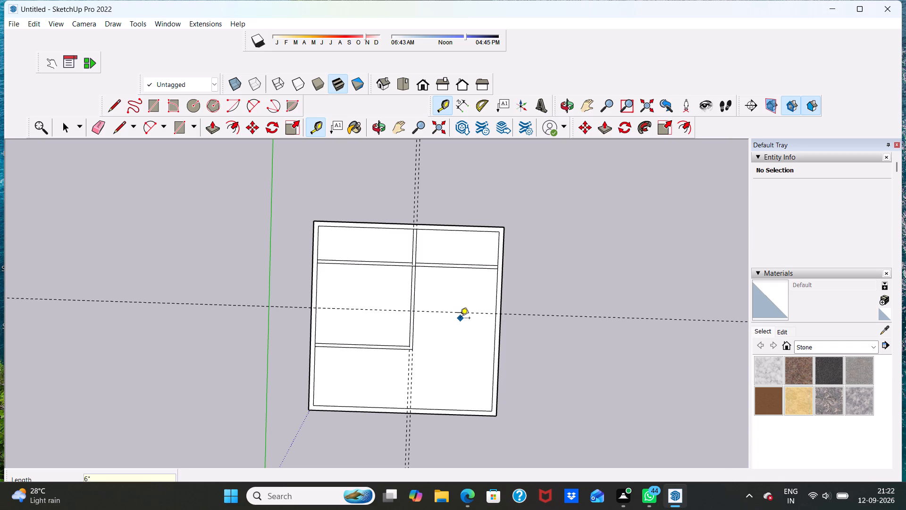
pyautogui.click(463, 312)
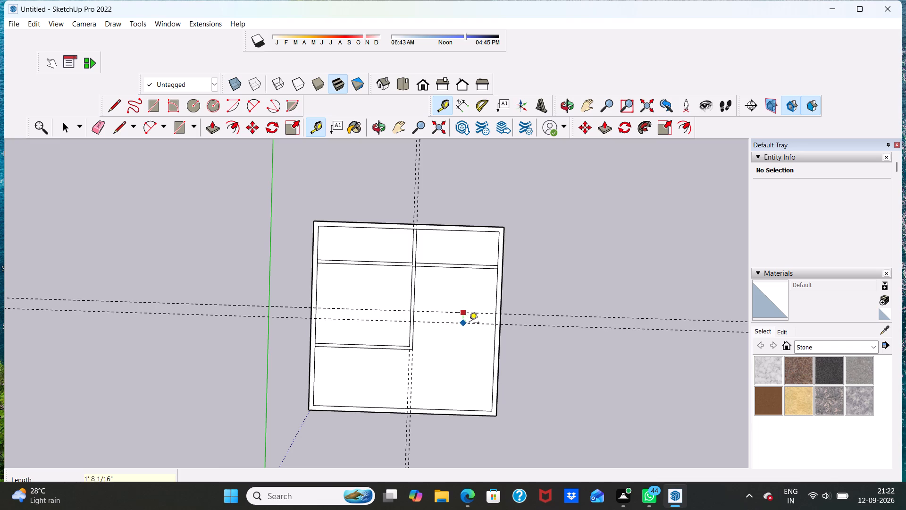
pyautogui.press('6')
pyautogui.hotkey('shift', '"')
pyautogui.hotkey('shift', 'Return')
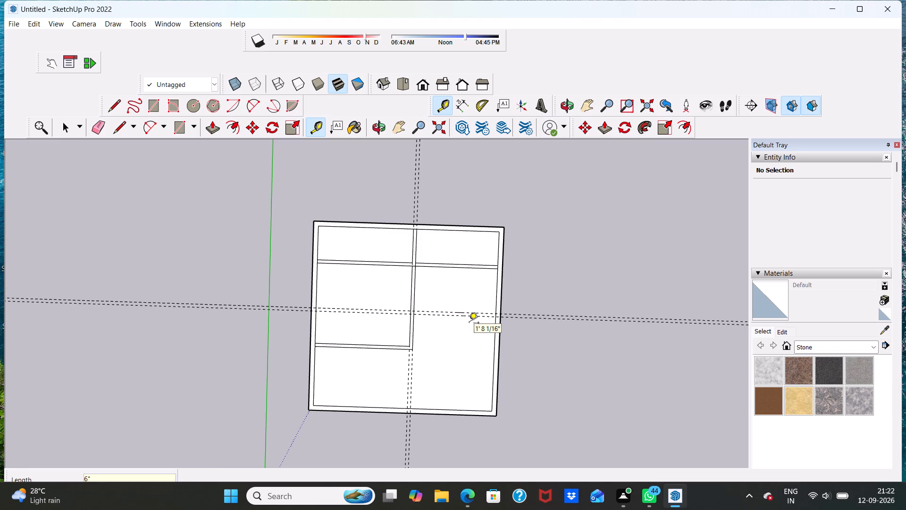
# Place another parallel guide about 9' 6" from the second guide of the pair, toward the red axis.
pyautogui.scroll(14, 470, 323)
pyautogui.scroll(-6, 431, 316)
pyautogui.scroll(2, 490, 312)
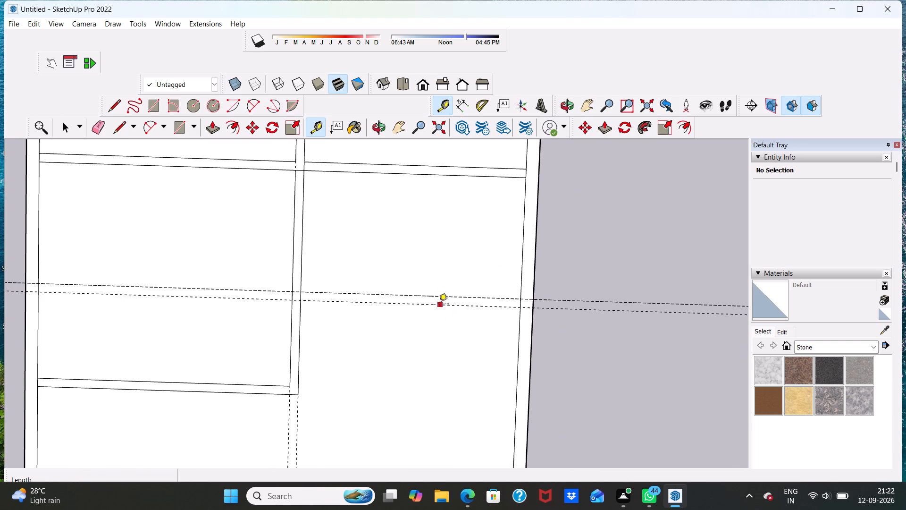
pyautogui.click(436, 306)
pyautogui.scroll(-5, 456, 419)
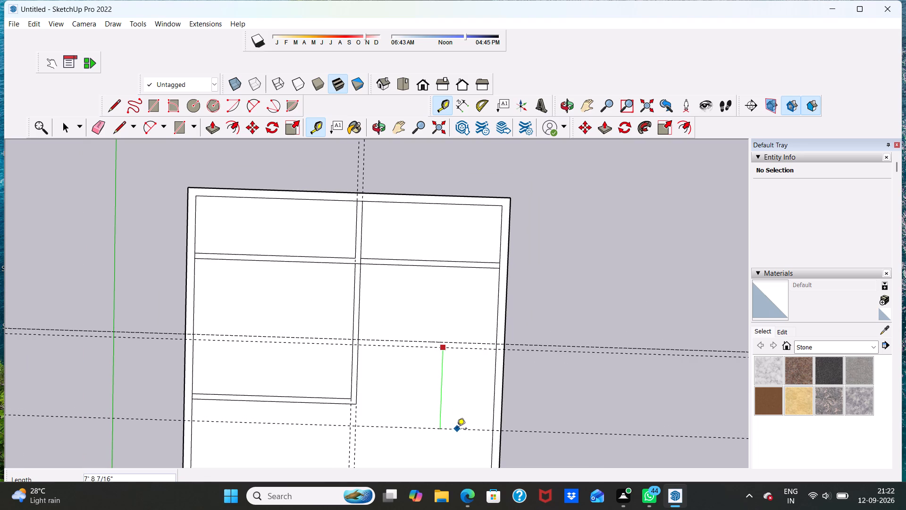
pyautogui.click(457, 448)
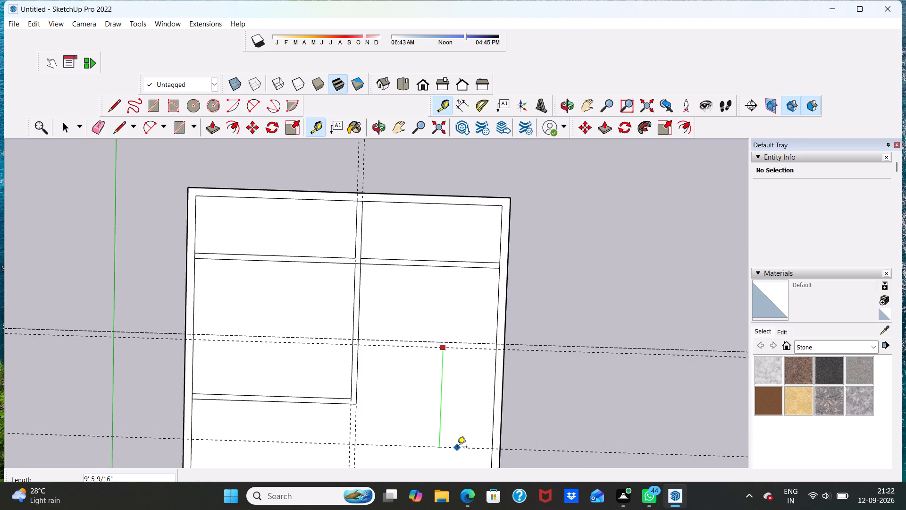
# Place a parallel guide 6" beyond the newest guide toward the red axis, and leave the Tape Measure tool.
pyautogui.scroll(-6, 454, 432)
pyautogui.scroll(-5, 500, 367)
pyautogui.scroll(10, 449, 421)
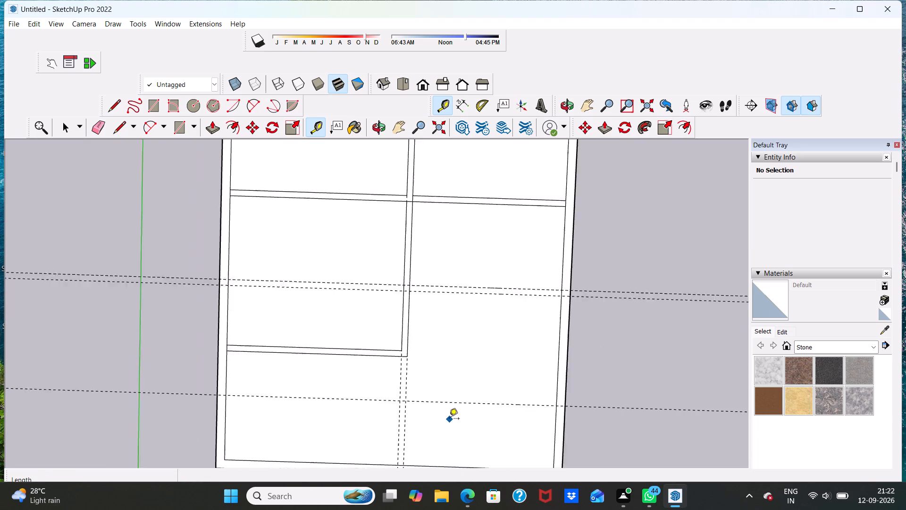
pyautogui.scroll(1, 449, 419)
pyautogui.click(466, 401)
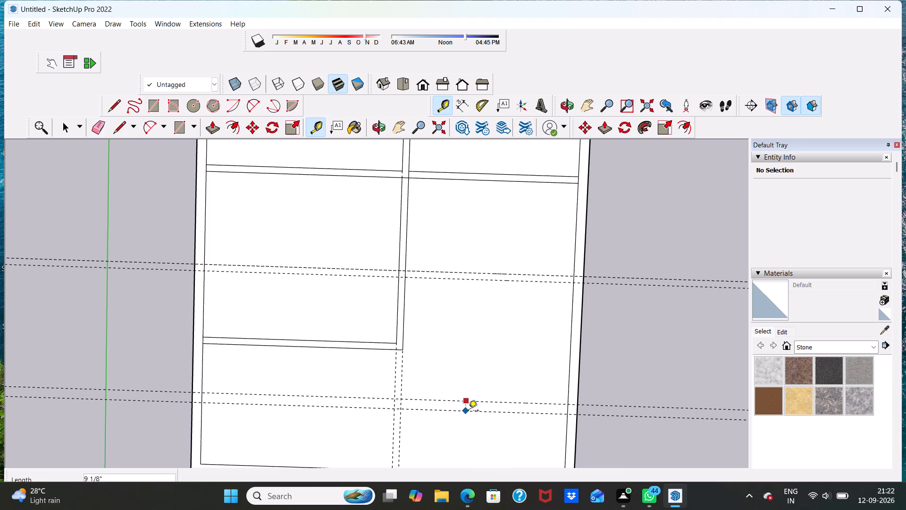
pyautogui.write('6"')
pyautogui.press('Return')
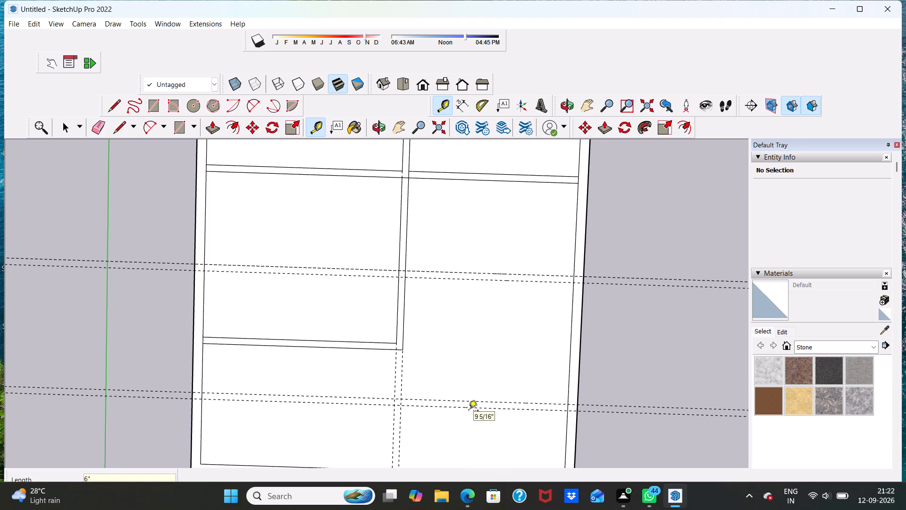
pyautogui.scroll(-1, 564, 347)
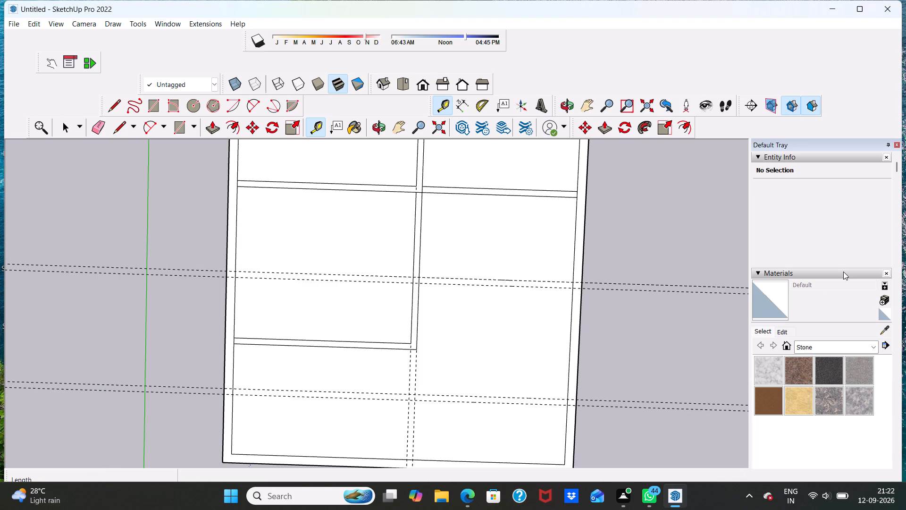
pyautogui.press('space')
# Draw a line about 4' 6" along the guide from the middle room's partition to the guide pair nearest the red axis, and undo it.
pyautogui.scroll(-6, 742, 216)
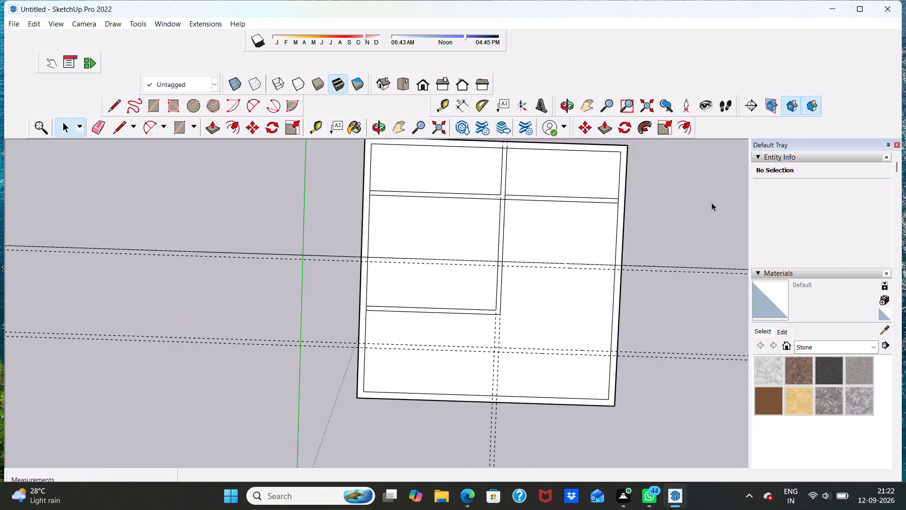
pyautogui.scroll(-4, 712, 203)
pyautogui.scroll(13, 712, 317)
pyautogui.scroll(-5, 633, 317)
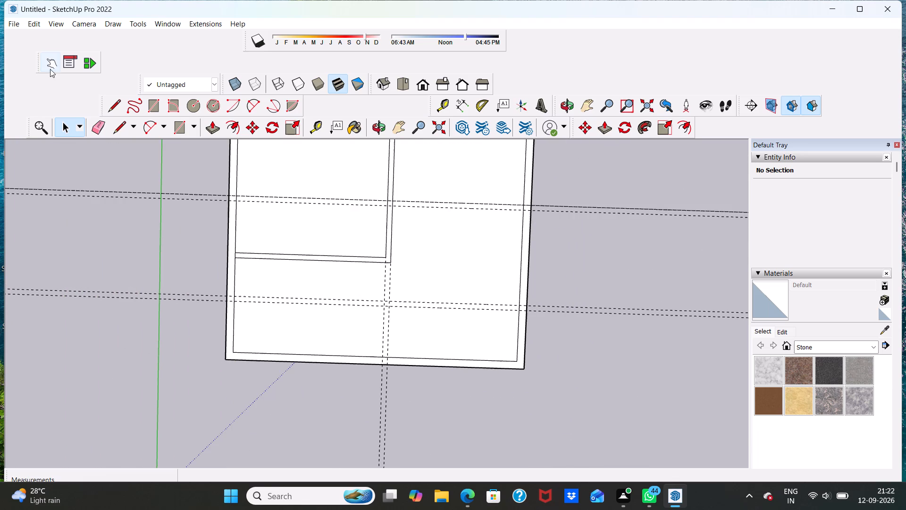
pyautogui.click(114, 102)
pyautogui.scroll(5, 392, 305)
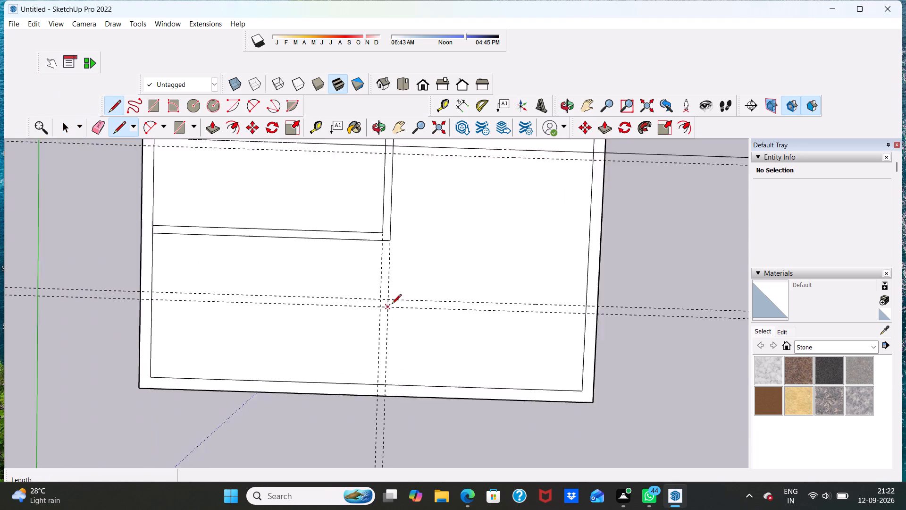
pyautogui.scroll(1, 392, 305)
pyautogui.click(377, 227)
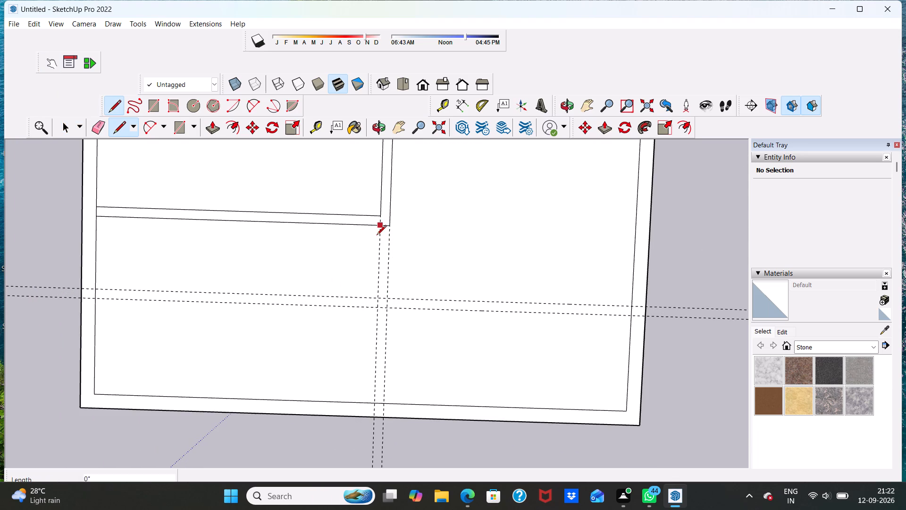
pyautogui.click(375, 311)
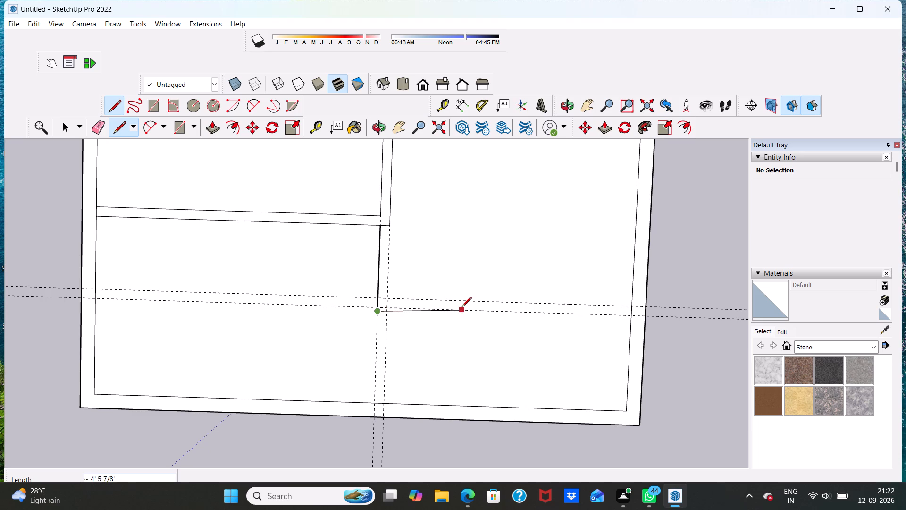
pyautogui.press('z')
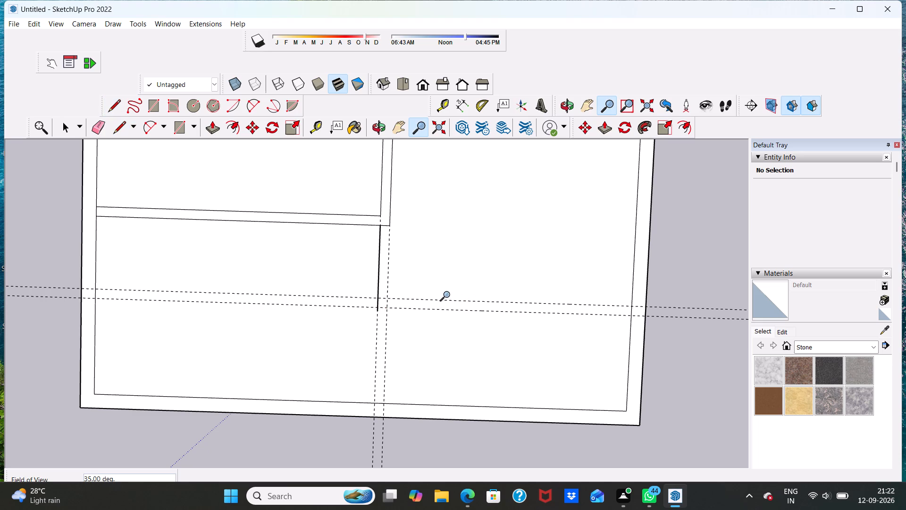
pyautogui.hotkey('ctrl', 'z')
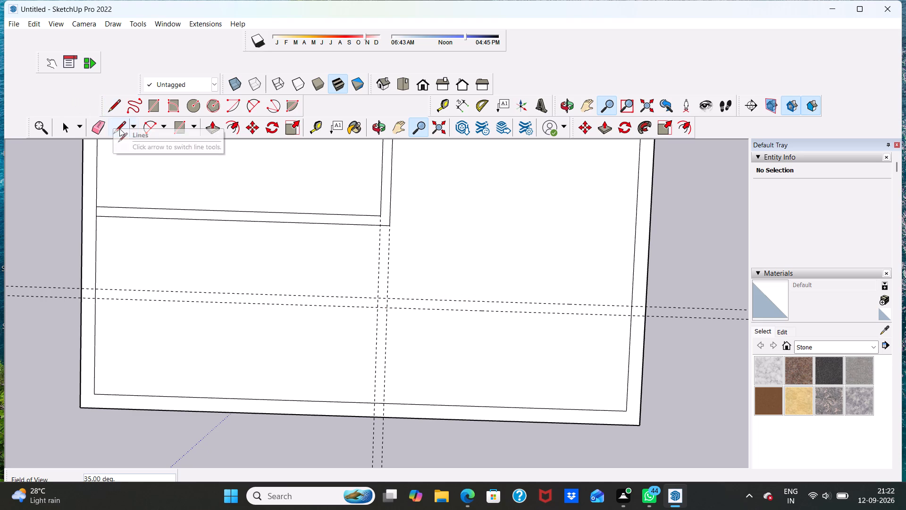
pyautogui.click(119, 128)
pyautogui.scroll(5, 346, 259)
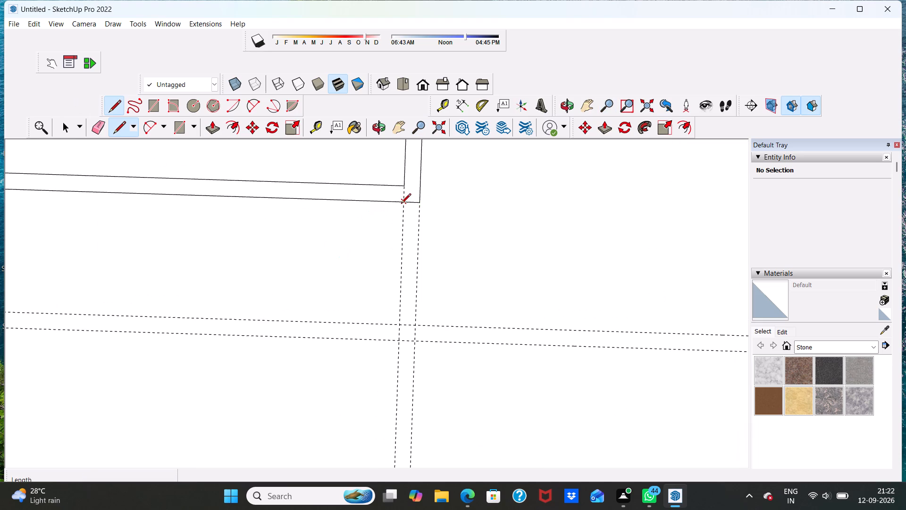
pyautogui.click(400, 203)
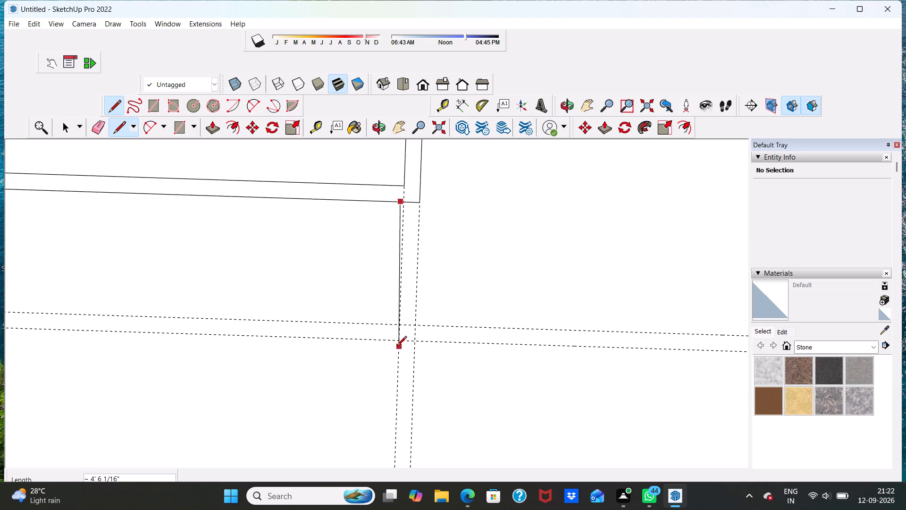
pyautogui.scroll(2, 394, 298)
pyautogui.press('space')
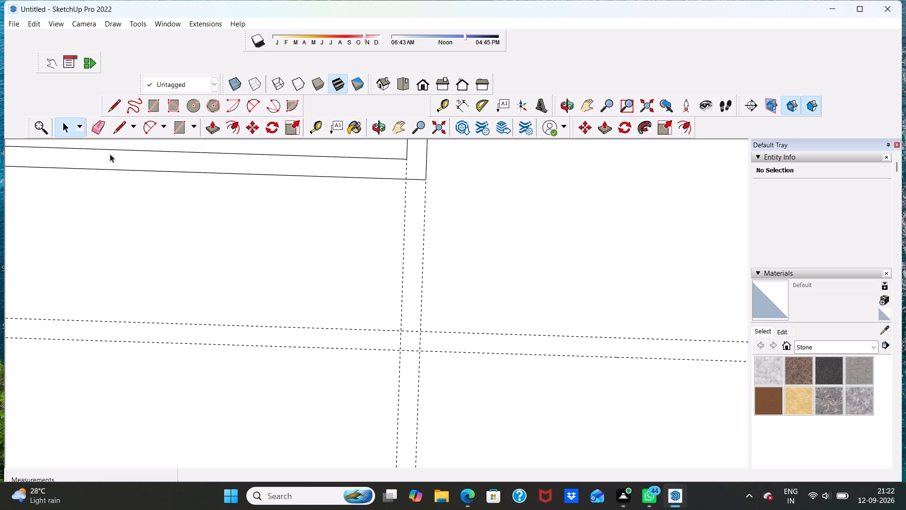
# Draw a line about 4' 4" along the guide from the middle room's partition toward the red axis, continuing 13' 6" along the crossing guide to the outer wall.
pyautogui.click(116, 123)
pyautogui.scroll(2, 413, 241)
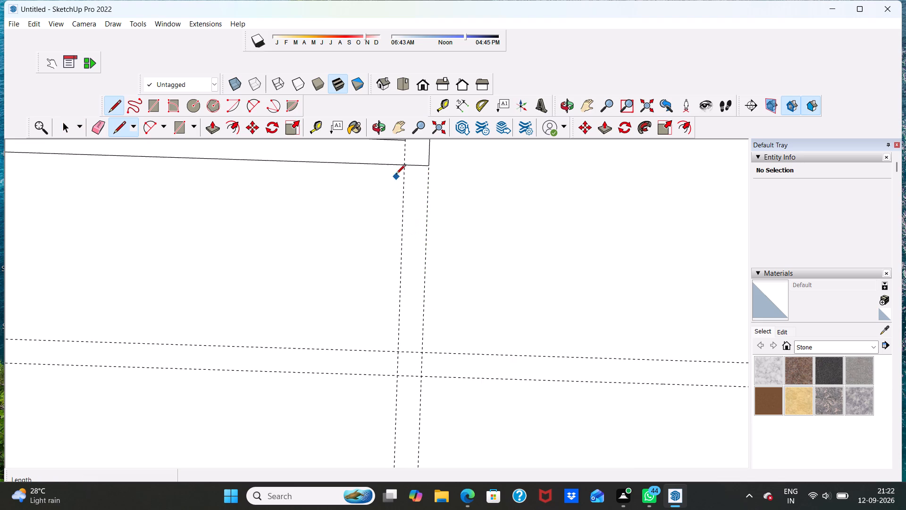
pyautogui.click(403, 166)
pyautogui.click(394, 376)
pyautogui.scroll(-15, 400, 335)
pyautogui.scroll(3, 542, 338)
pyautogui.scroll(-2, 545, 340)
pyautogui.scroll(4, 559, 350)
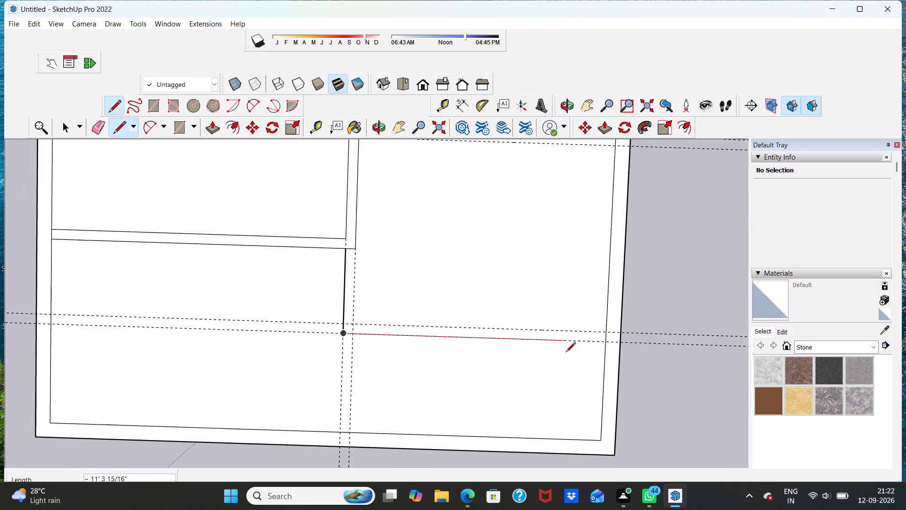
pyautogui.click(606, 343)
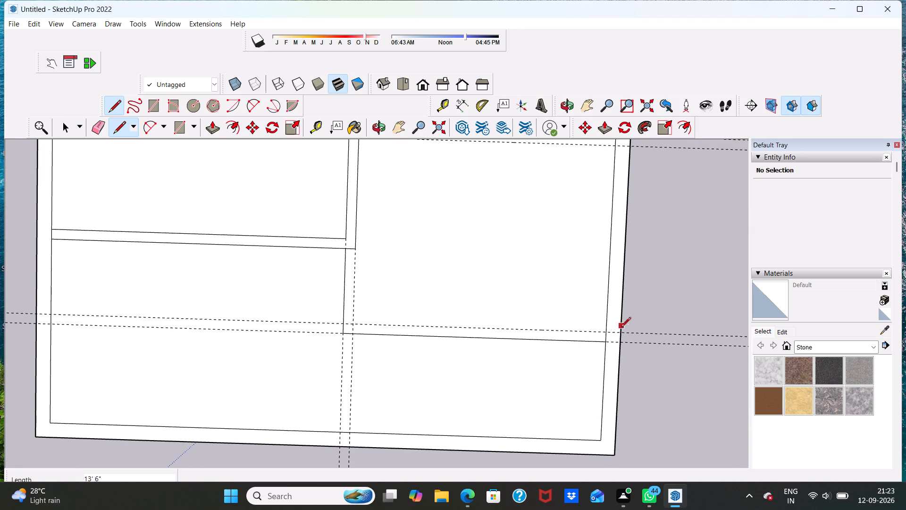
# Draw the new partition's second face from the outer wall along the parallel guide, turning at the guide intersection back to the middle room's partition corner.
pyautogui.click(605, 333)
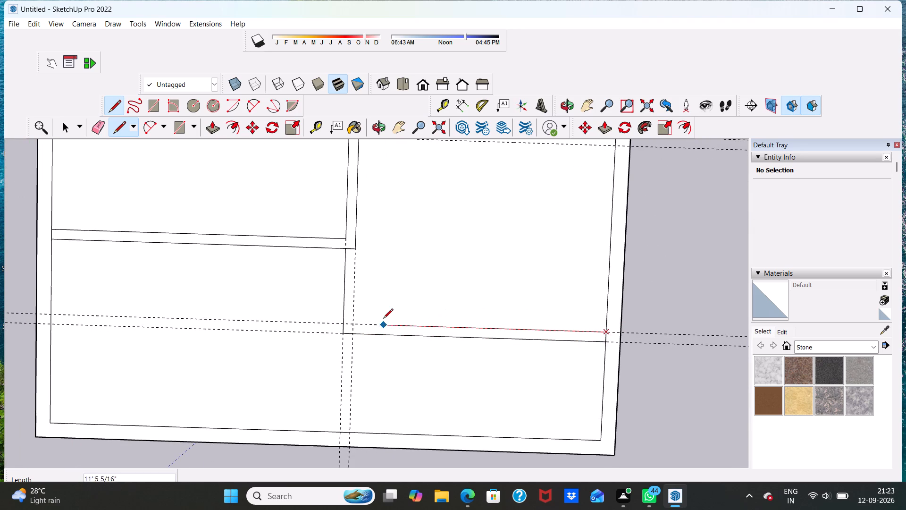
pyautogui.click(351, 322)
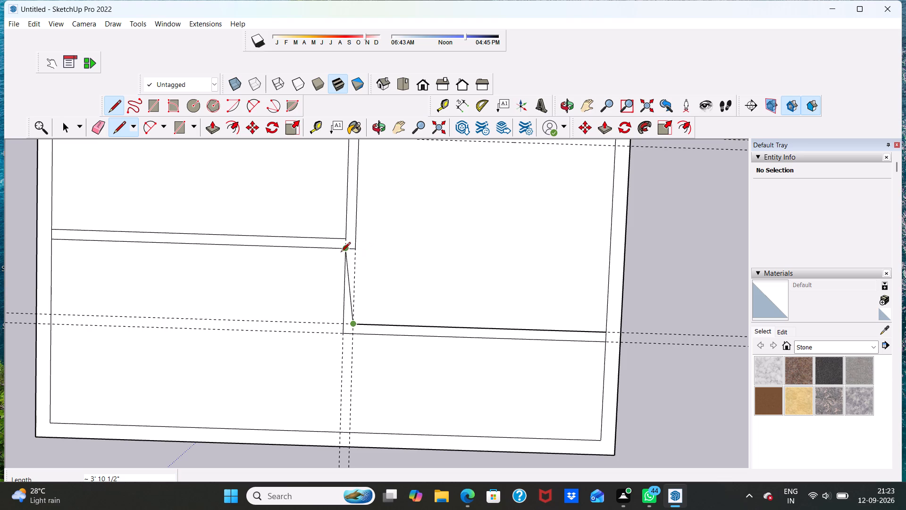
pyautogui.click(352, 252)
pyautogui.press('space')
# Erase all the remaining construction guides across the floor plan.
pyautogui.scroll(-11, 355, 253)
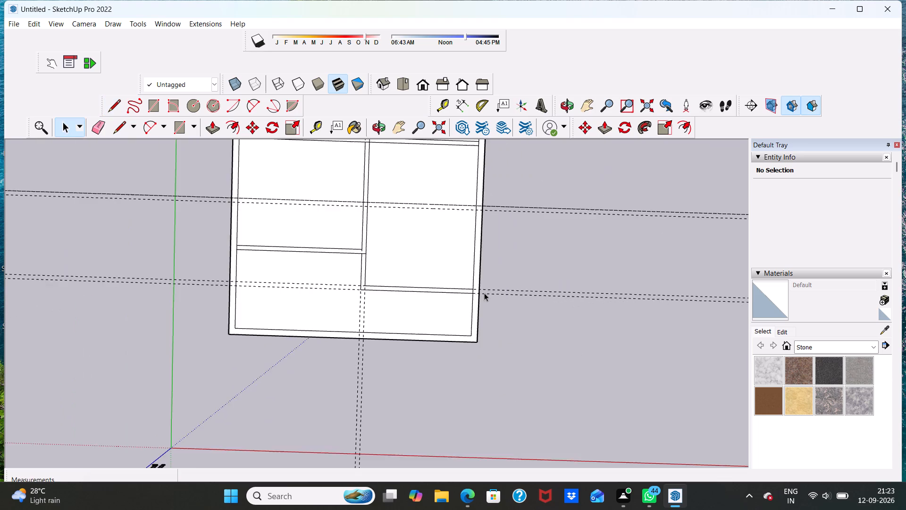
pyautogui.scroll(4, 486, 293)
pyautogui.click(94, 118)
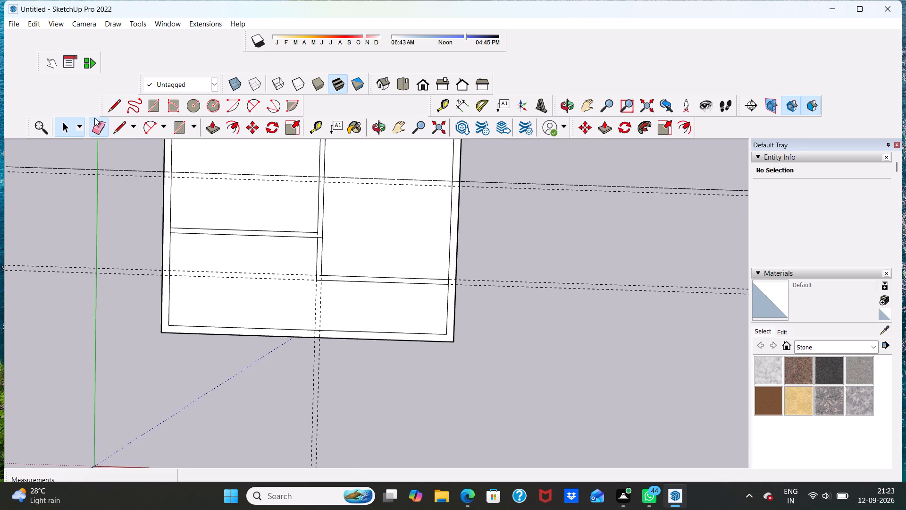
pyautogui.moveTo(131, 158); pyautogui.dragTo(123, 209)
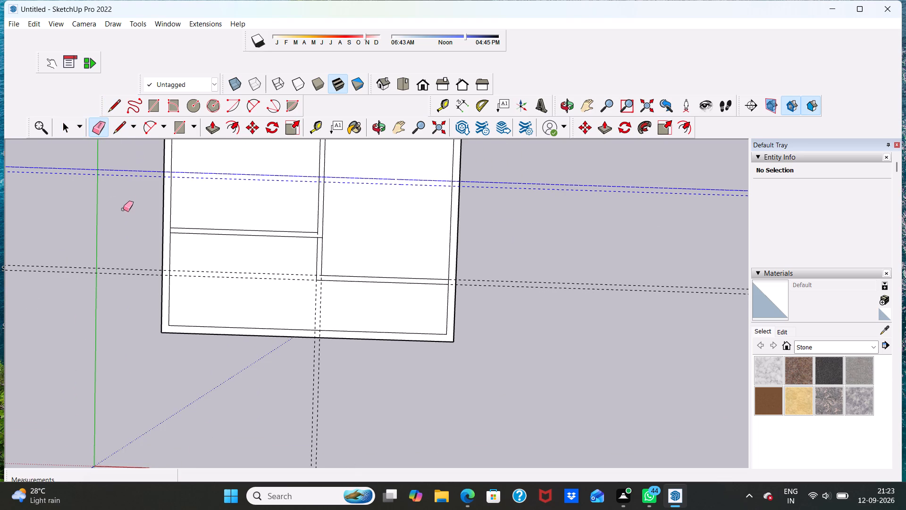
pyautogui.moveTo(123, 209); pyautogui.dragTo(114, 292)
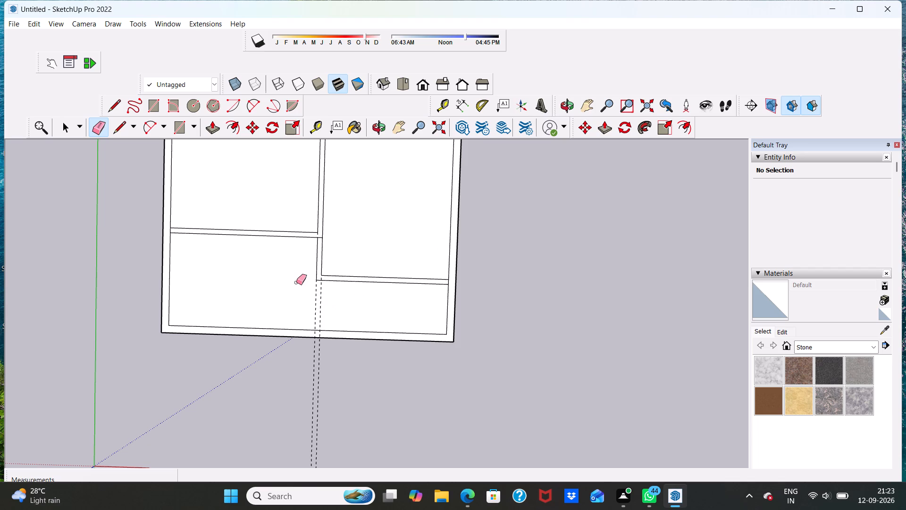
pyautogui.moveTo(296, 282); pyautogui.dragTo(325, 295)
pyautogui.press('space')
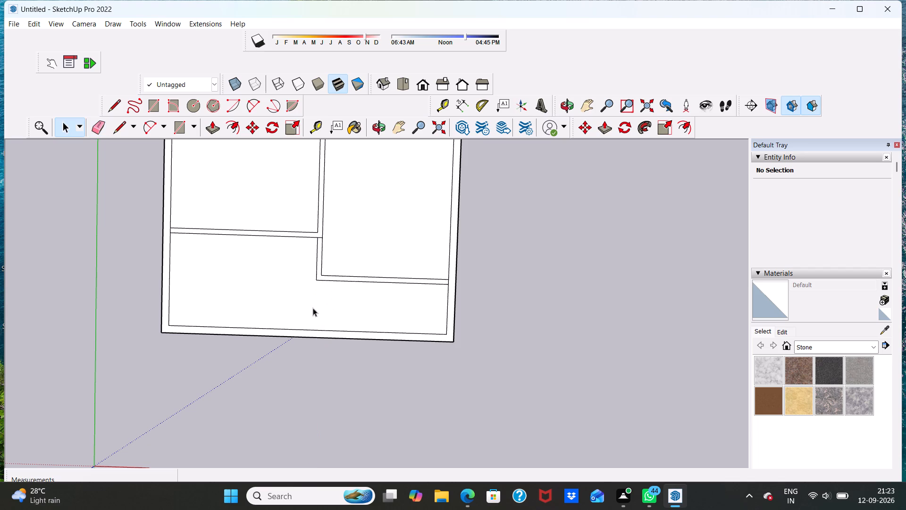
# Erase the short line closing the junction between the middle room's partition and the new L-shaped partition.
pyautogui.scroll(1, 276, 328)
pyautogui.moveTo(235, 395); pyautogui.dragTo(266, 336, button='middle')
pyautogui.moveTo(260, 392); pyautogui.dragTo(361, 252, button='middle')
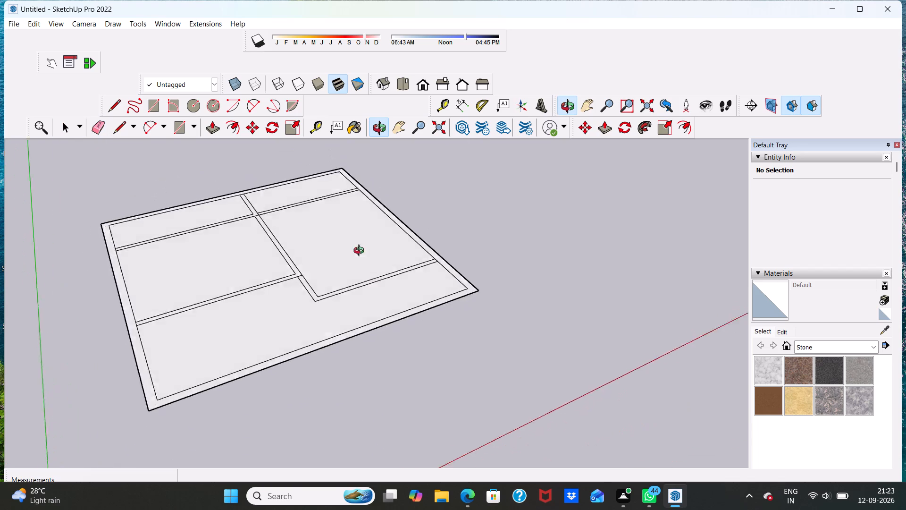
pyautogui.moveTo(361, 252); pyautogui.dragTo(314, 208, button='middle')
pyautogui.scroll(7, 308, 261)
pyautogui.moveTo(308, 260); pyautogui.dragTo(298, 375, button='middle')
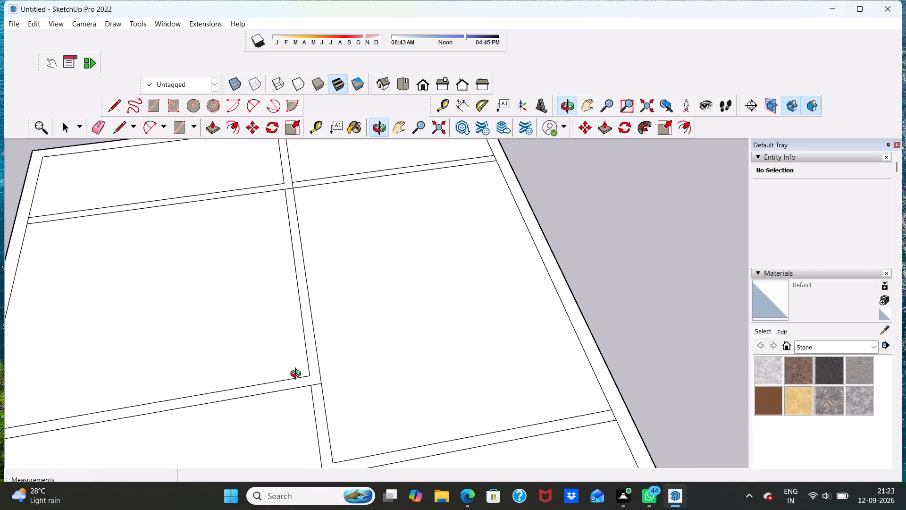
pyautogui.moveTo(298, 375); pyautogui.dragTo(292, 411, button='middle')
pyautogui.scroll(-3, 300, 334)
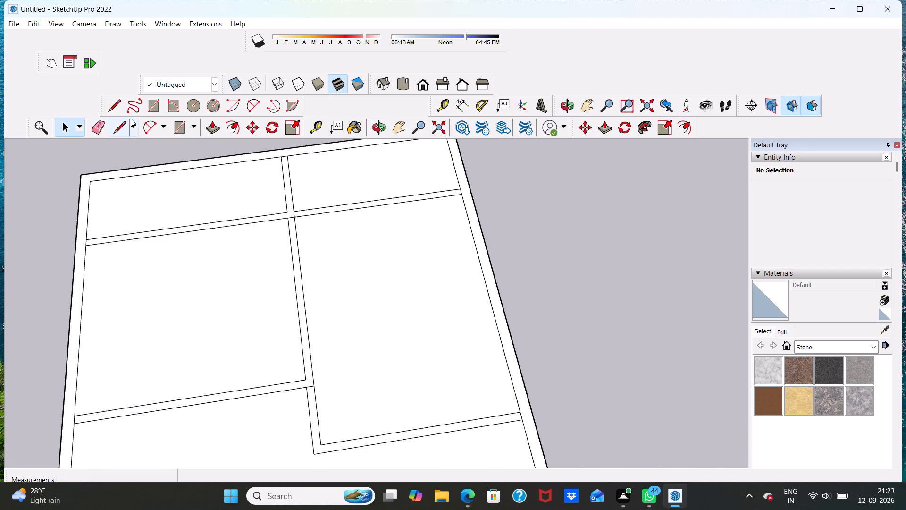
pyautogui.click(101, 125)
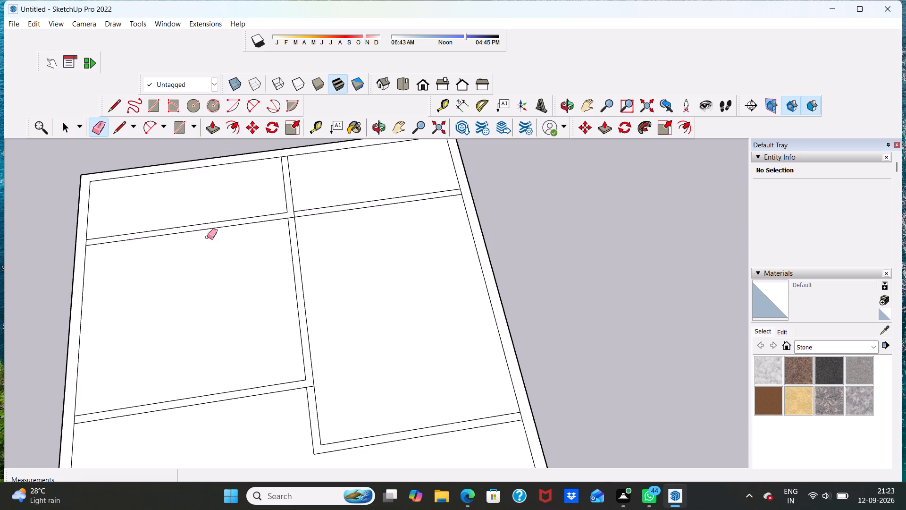
pyautogui.scroll(6, 311, 345)
pyautogui.click(290, 410)
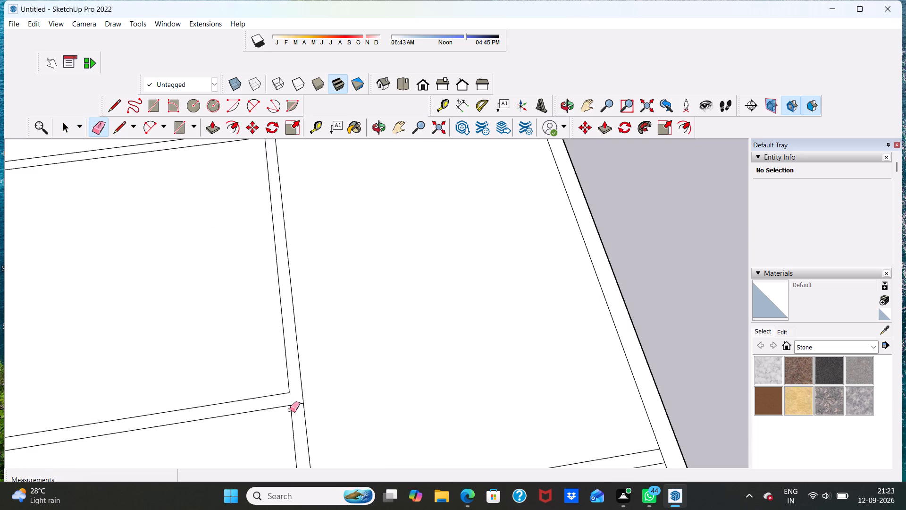
pyautogui.click(290, 407)
# Erase the two short segments crossing the central junction where the partitions of the four rooms farthest from the red axis meet.
pyautogui.scroll(-13, 287, 370)
pyautogui.scroll(6, 291, 322)
pyautogui.scroll(10, 268, 266)
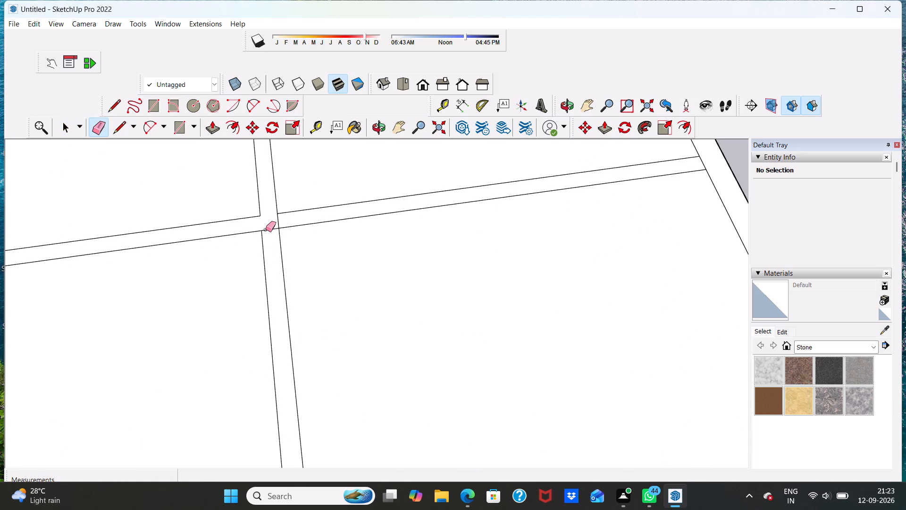
pyautogui.click(267, 227)
pyautogui.click(279, 219)
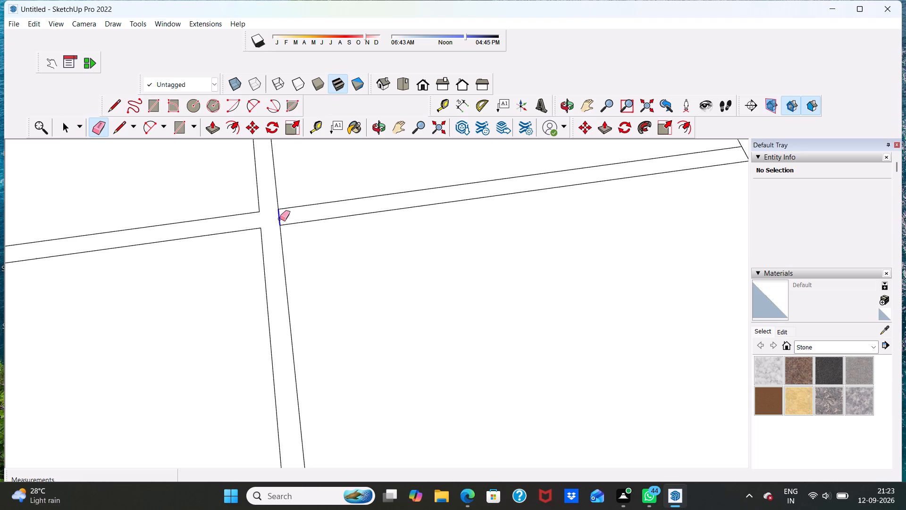
# Erase the inner wall-line segments where the long cross partition meets the wall opposite the green axis and the dividing partition meets the rear wall.
pyautogui.scroll(-12, 280, 219)
pyautogui.scroll(12, 463, 226)
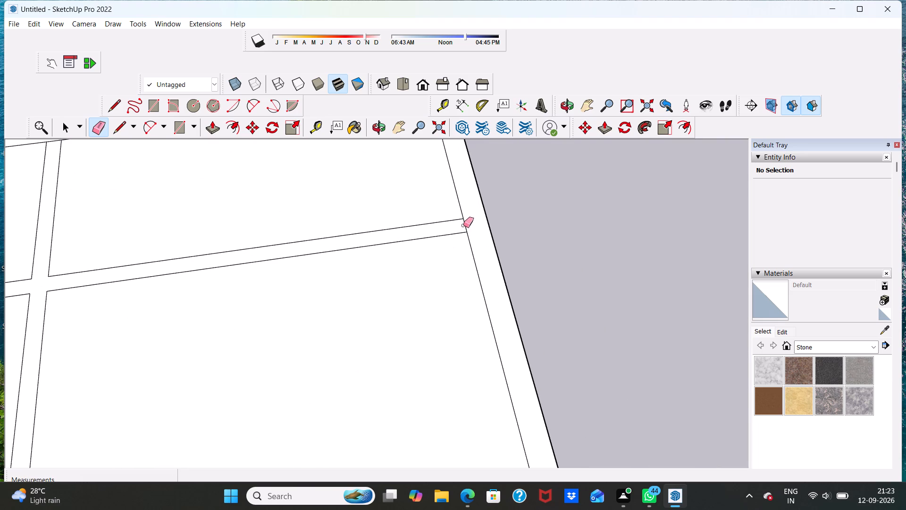
pyautogui.click(463, 225)
pyautogui.click(464, 225)
pyautogui.scroll(-8, 453, 231)
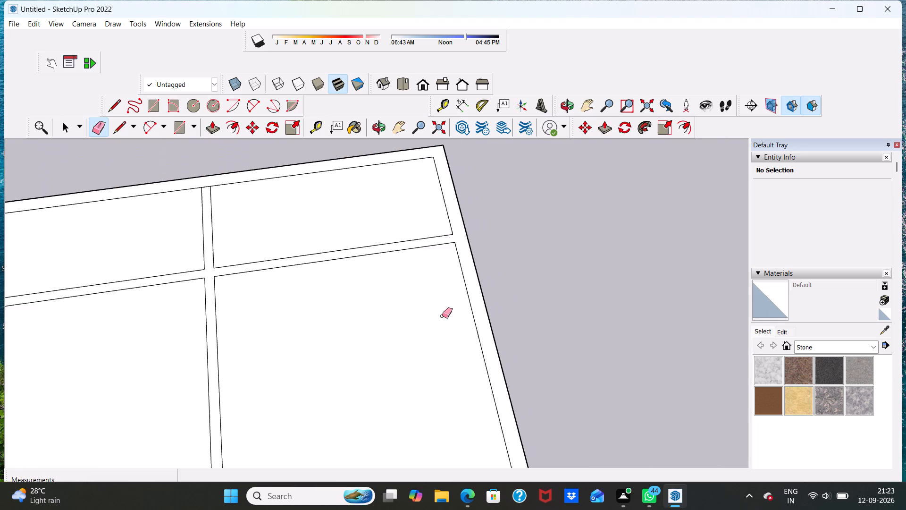
pyautogui.scroll(-3, 442, 316)
pyautogui.scroll(3, 424, 186)
pyautogui.scroll(12, 229, 229)
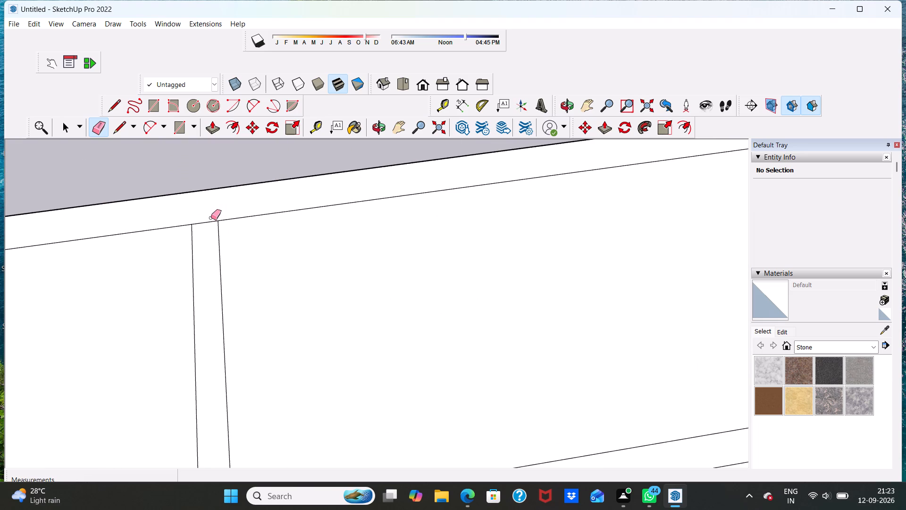
pyautogui.click(205, 222)
# Erase the inner wall-line segments closing both partition ends along the outer wall nearest the green axis.
pyautogui.scroll(-13, 204, 218)
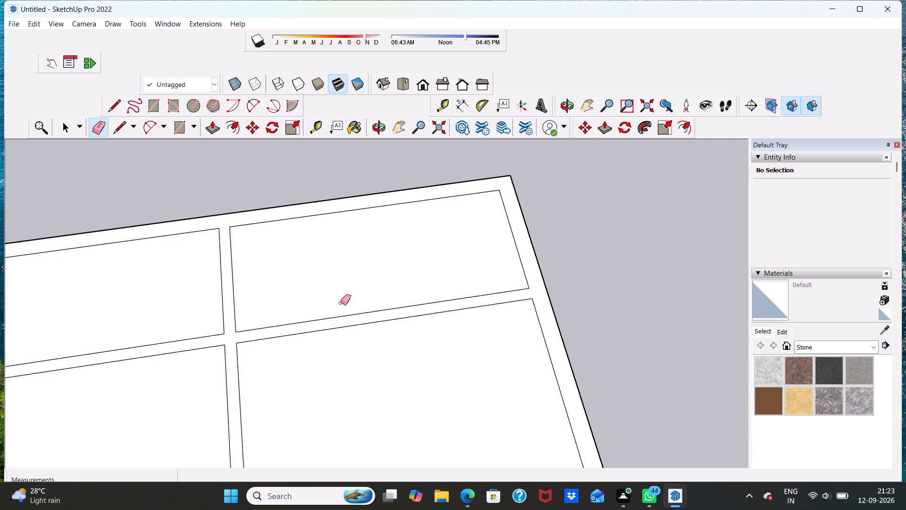
pyautogui.scroll(-12, 341, 303)
pyautogui.scroll(18, 193, 353)
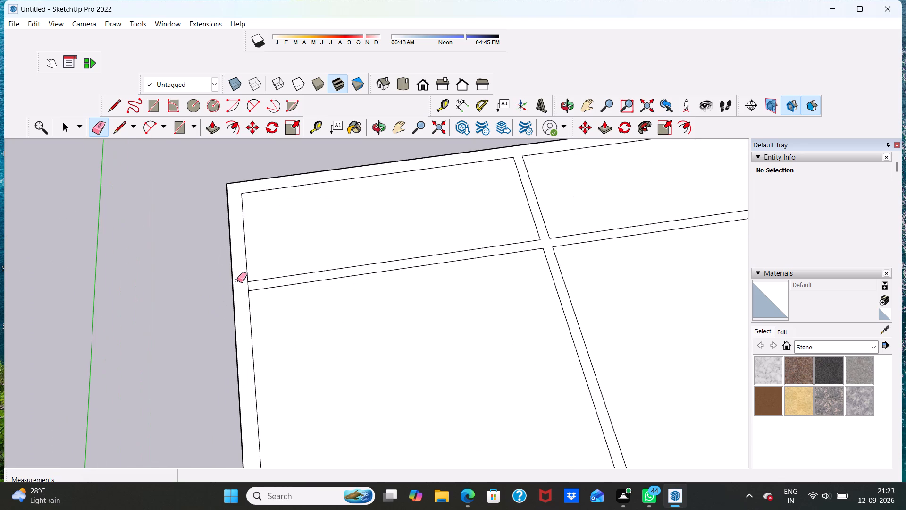
pyautogui.scroll(12, 254, 282)
pyautogui.click(218, 280)
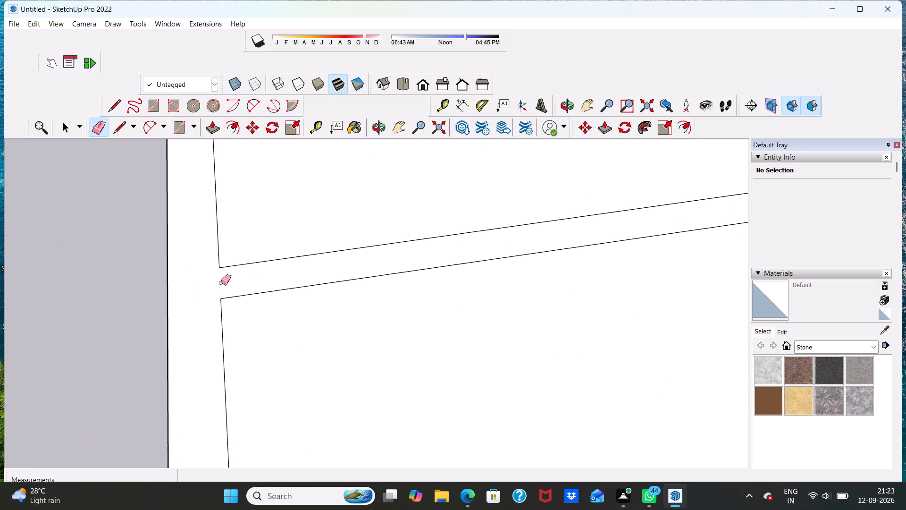
pyautogui.scroll(-20, 221, 283)
pyautogui.scroll(-3, 221, 283)
pyautogui.scroll(6, 382, 445)
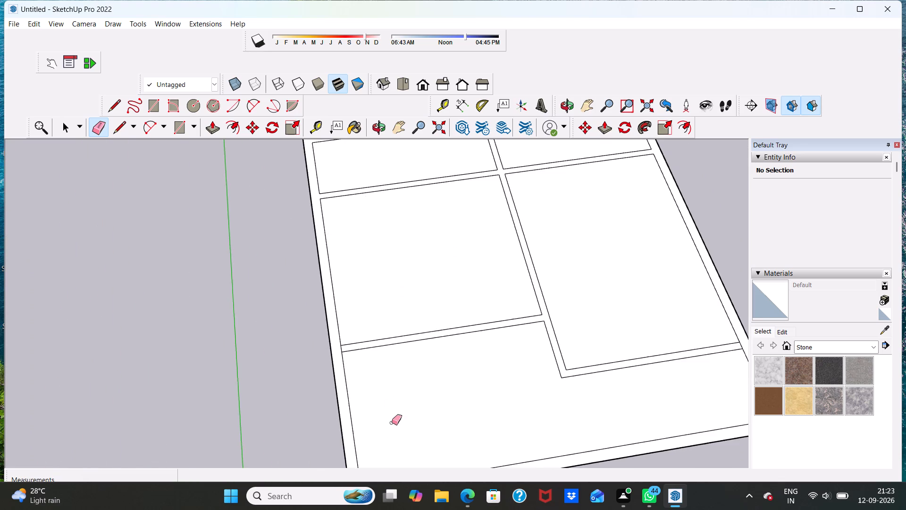
pyautogui.scroll(5, 378, 364)
pyautogui.moveTo(310, 323); pyautogui.dragTo(315, 324)
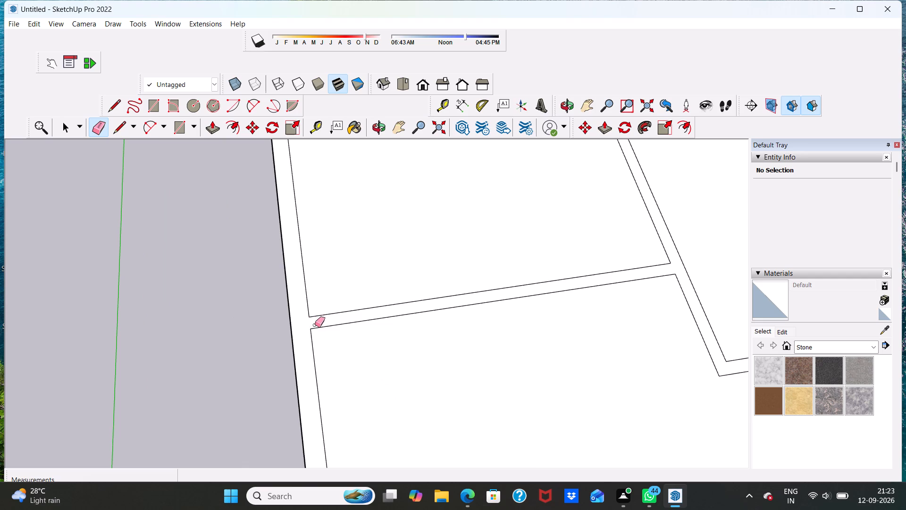
# Erase the inner wall-line segment where the L-shaped partition meets the outer wall farthest from the green axis, and leave the Eraser tool.
pyautogui.scroll(-11, 315, 325)
pyautogui.scroll(1, 399, 338)
pyautogui.scroll(-4, 423, 334)
pyautogui.scroll(5, 472, 342)
pyautogui.scroll(4, 523, 356)
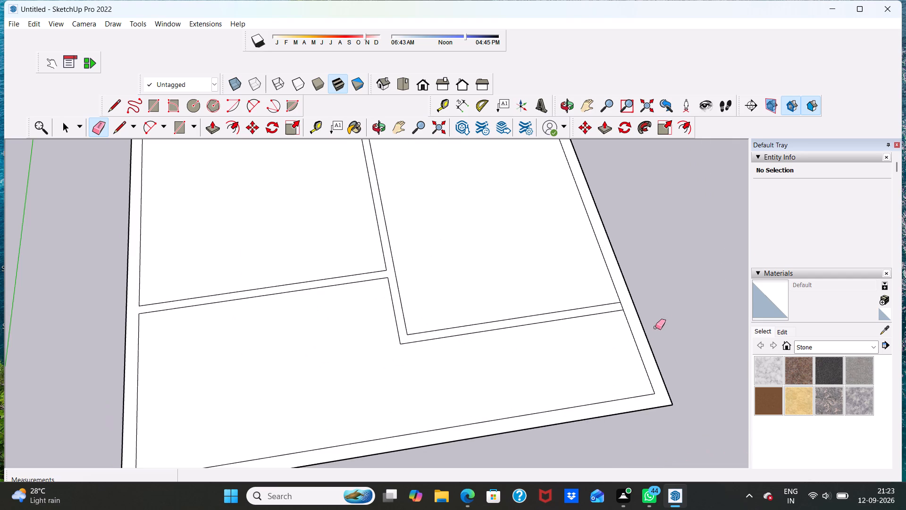
pyautogui.scroll(1, 660, 321)
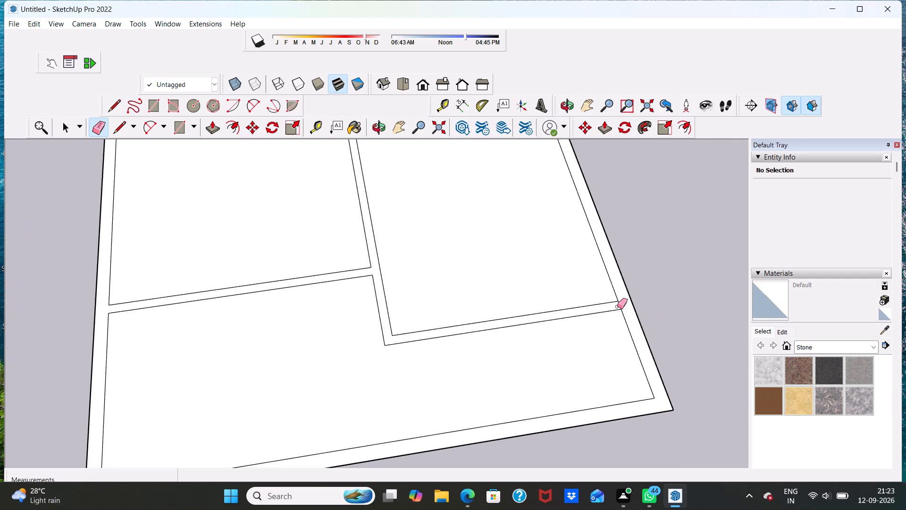
pyautogui.click(617, 306)
pyautogui.click(621, 305)
pyautogui.scroll(-9, 621, 305)
pyautogui.scroll(2, 577, 362)
pyautogui.scroll(-1, 577, 362)
pyautogui.click(585, 374)
pyautogui.press('space')
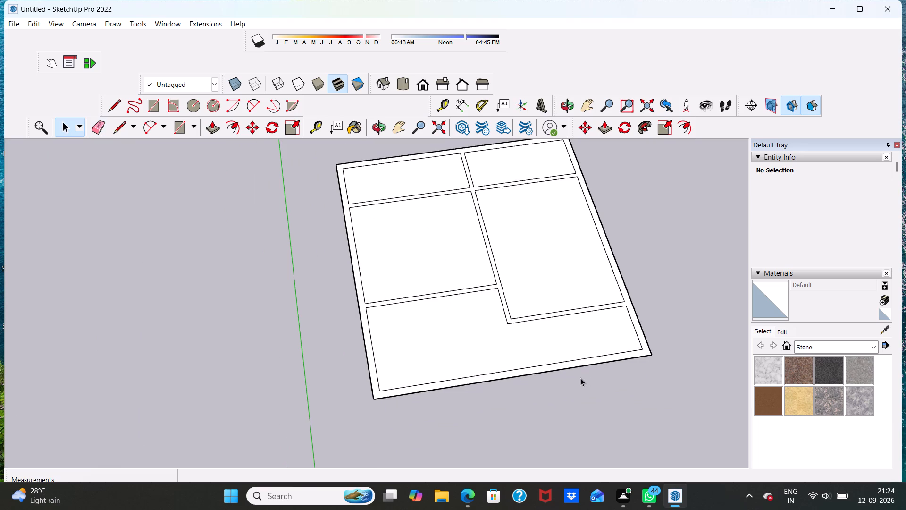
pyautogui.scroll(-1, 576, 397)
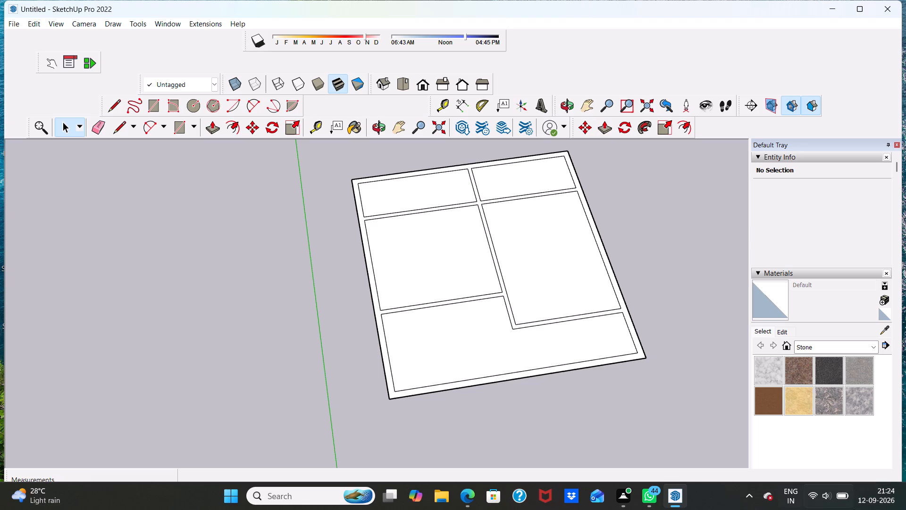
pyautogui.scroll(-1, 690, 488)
# Extrude the continuous wall face upward by 10' with Push/Pull, and leave the tool.
pyautogui.scroll(-1, 449, 302)
pyautogui.moveTo(451, 327); pyautogui.dragTo(423, 260, button='middle')
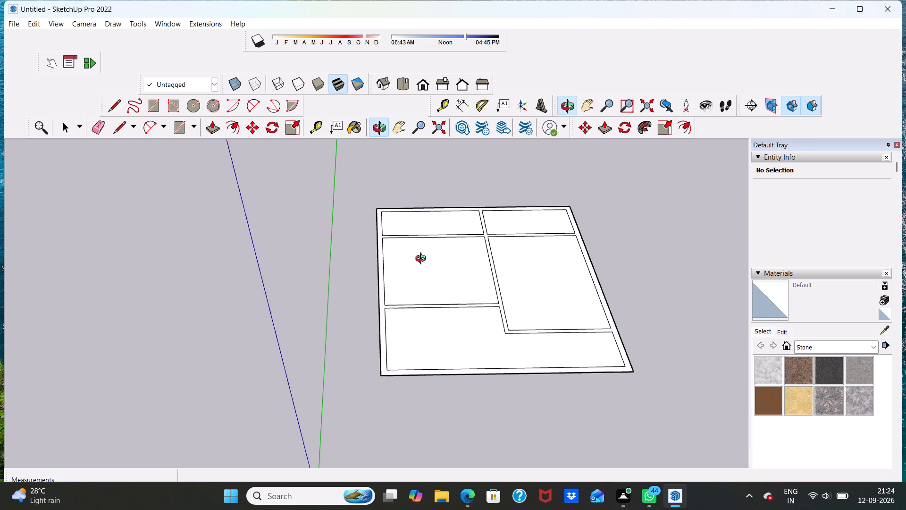
pyautogui.moveTo(423, 260); pyautogui.dragTo(358, 246, button='middle')
pyautogui.moveTo(409, 399); pyautogui.dragTo(458, 311, button='middle')
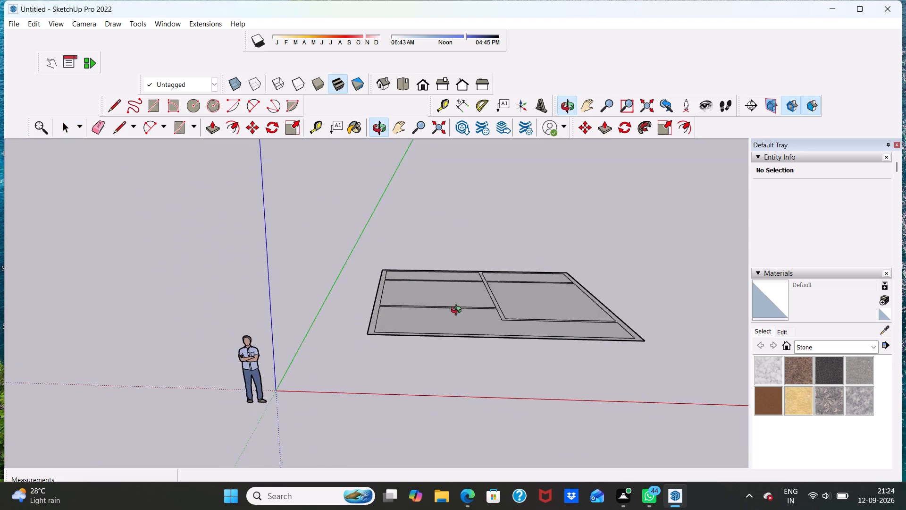
pyautogui.moveTo(458, 311); pyautogui.dragTo(430, 392, button='middle')
pyautogui.scroll(6, 431, 265)
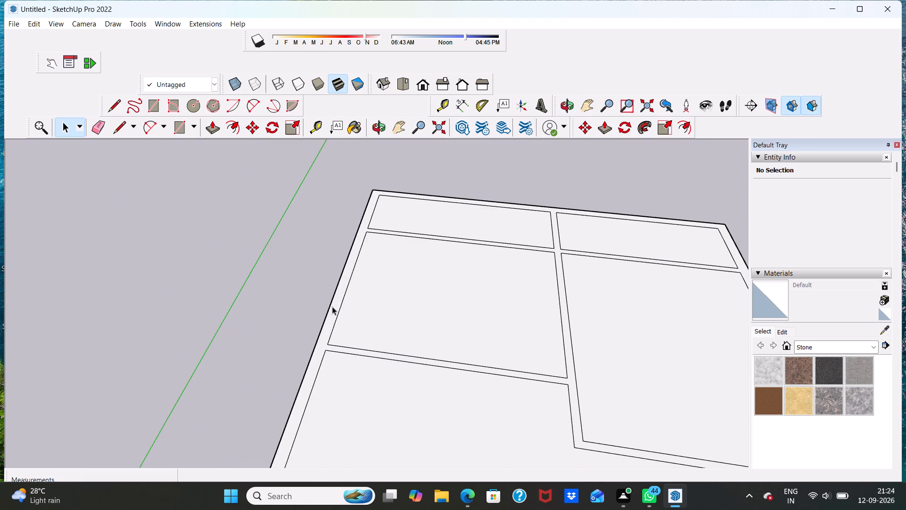
pyautogui.click(336, 312)
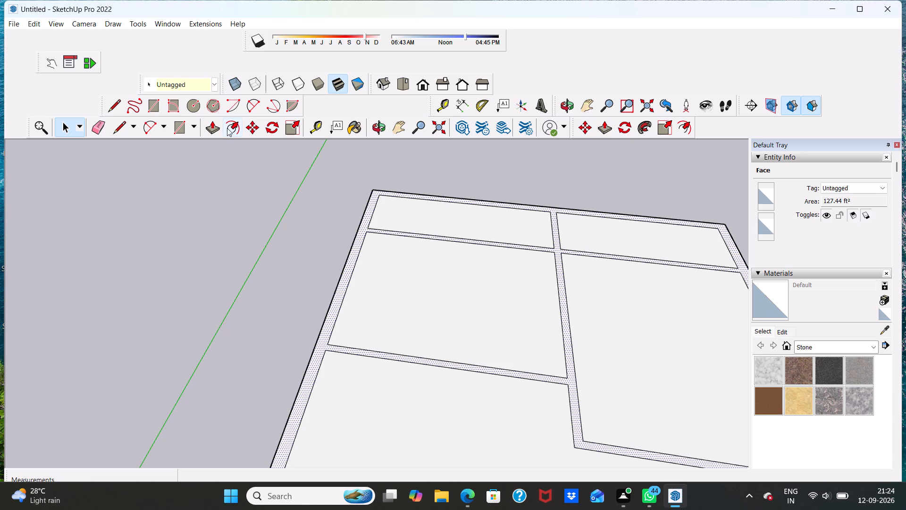
pyautogui.click(211, 132)
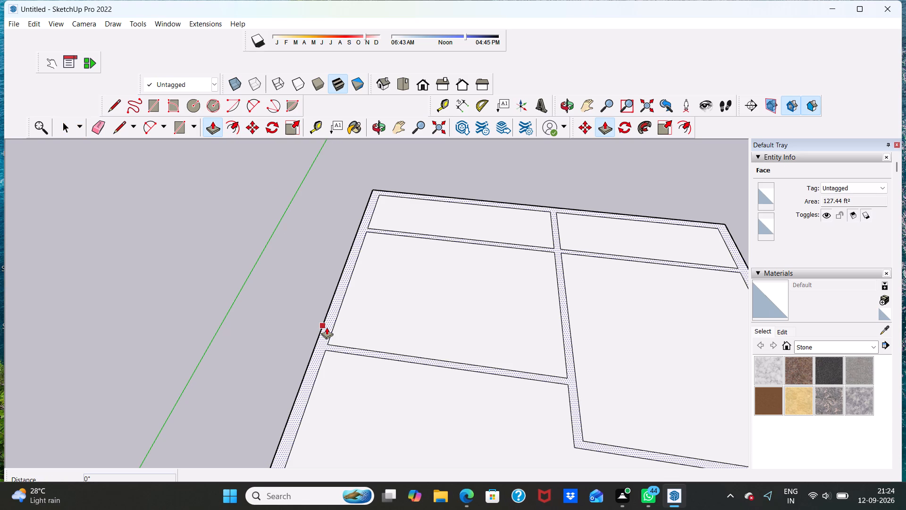
pyautogui.click(327, 327)
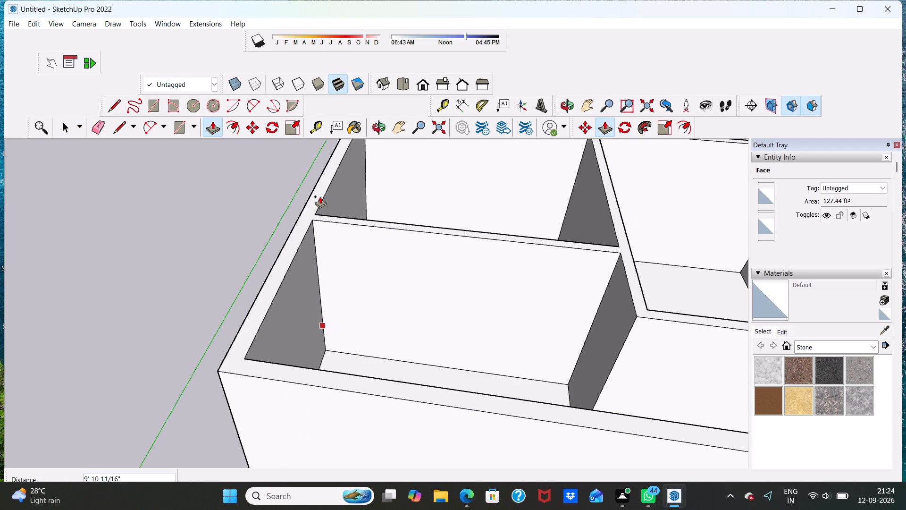
pyautogui.write("10'")
pyautogui.press('Return')
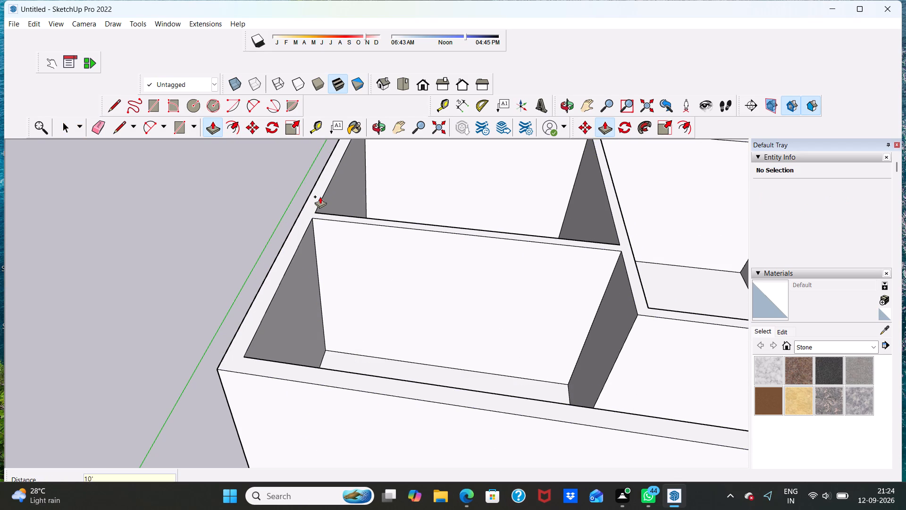
pyautogui.scroll(1, 320, 196)
pyautogui.scroll(-12, 319, 196)
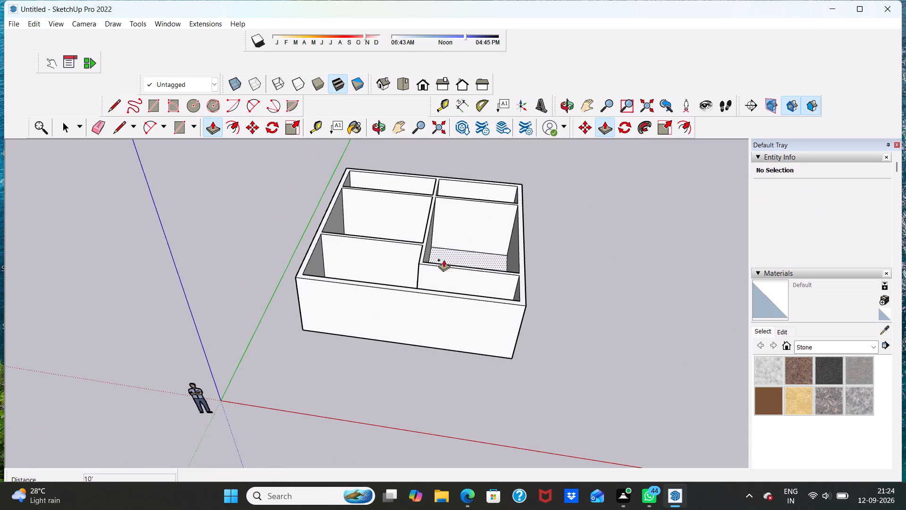
pyautogui.scroll(3, 406, 267)
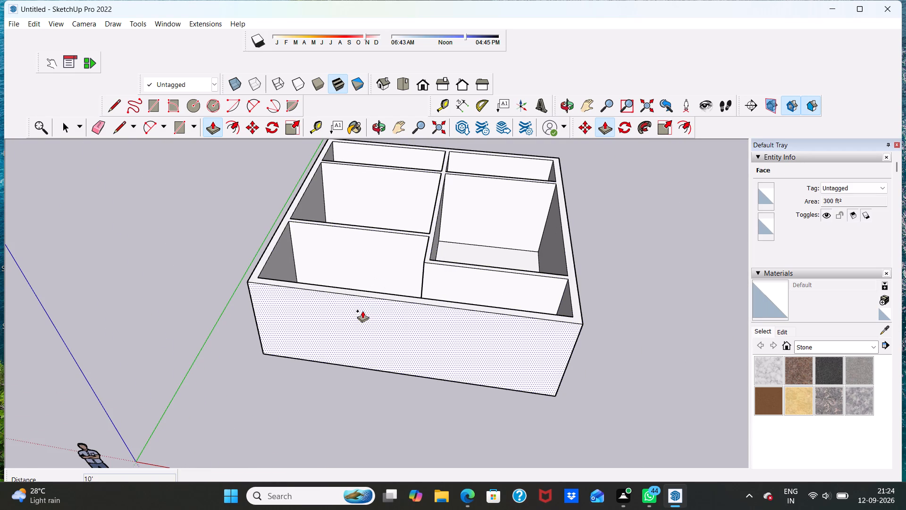
pyautogui.press('space')
# Draw a 9" line across the top of the outer wall nearest the green axis, from the front room's inner partition corner.
pyautogui.moveTo(361, 332); pyautogui.dragTo(394, 281, button='middle')
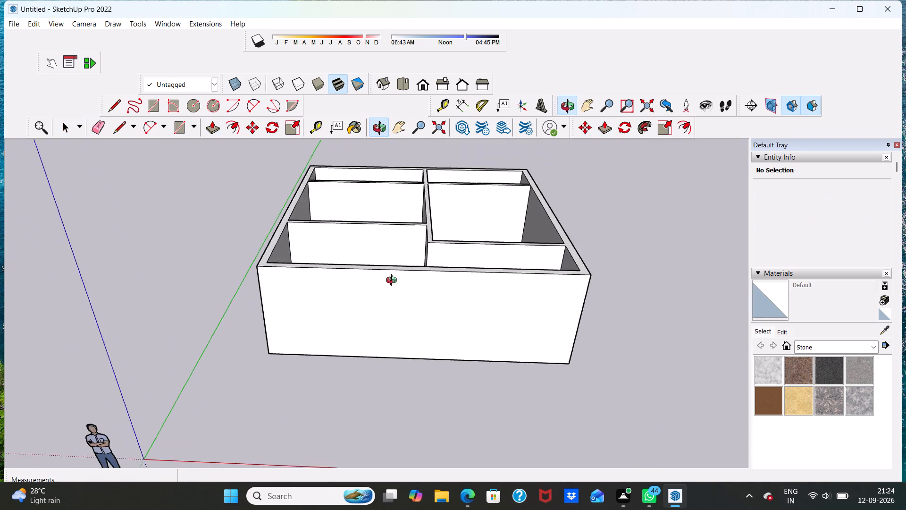
pyautogui.moveTo(394, 281); pyautogui.dragTo(390, 223, button='middle')
pyautogui.scroll(6, 394, 227)
pyautogui.scroll(-3, 393, 234)
pyautogui.moveTo(392, 234); pyautogui.dragTo(417, 405, button='middle')
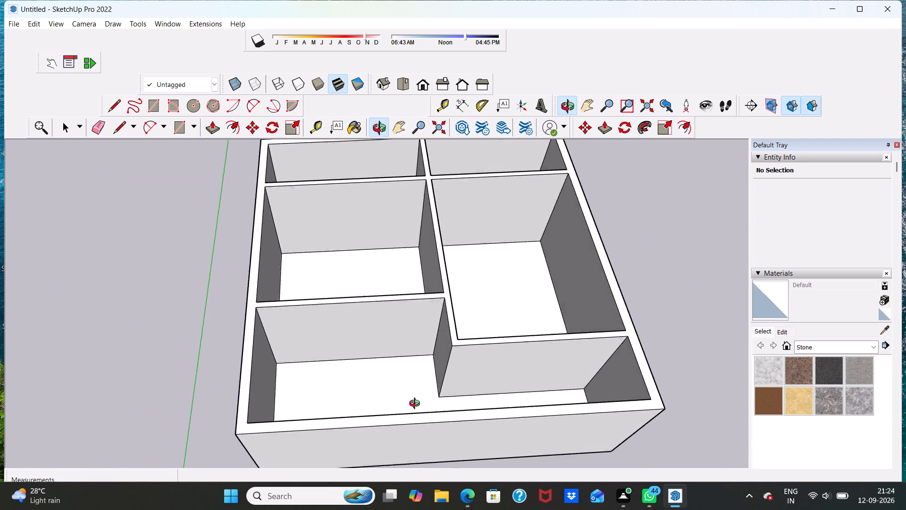
pyautogui.moveTo(417, 405); pyautogui.dragTo(418, 407, button='middle')
pyautogui.scroll(4, 418, 400)
pyautogui.scroll(-4, 421, 381)
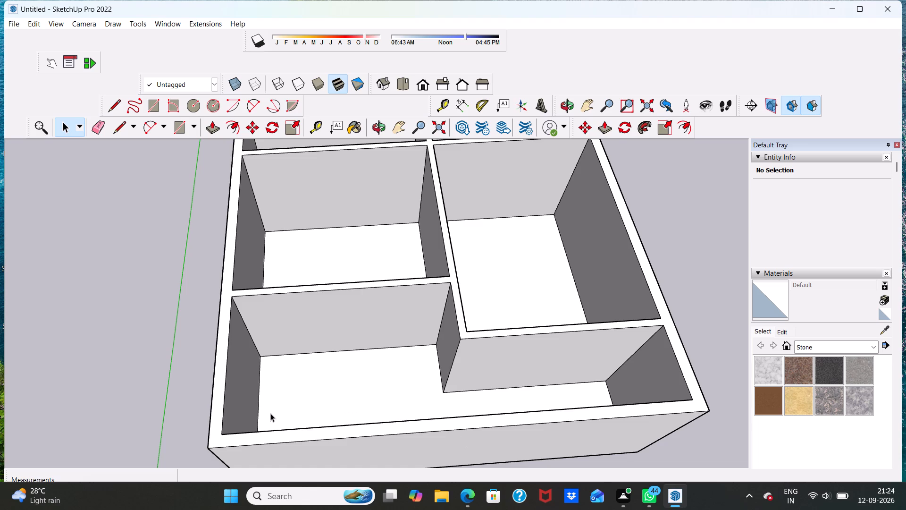
pyautogui.scroll(3, 270, 413)
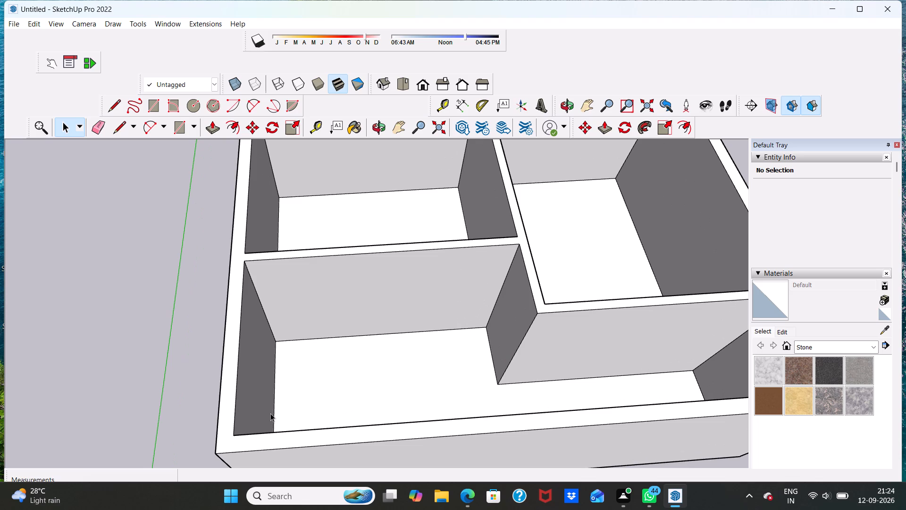
pyautogui.scroll(-4, 268, 408)
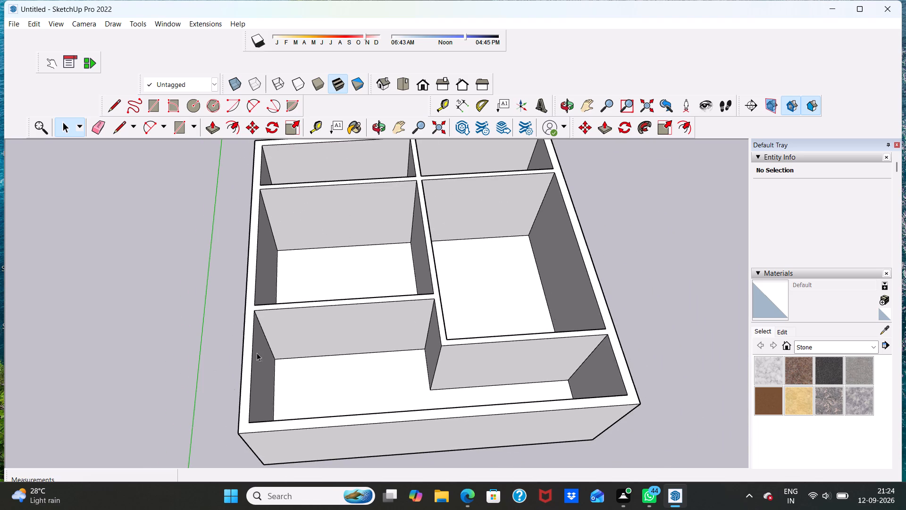
pyautogui.scroll(3, 320, 336)
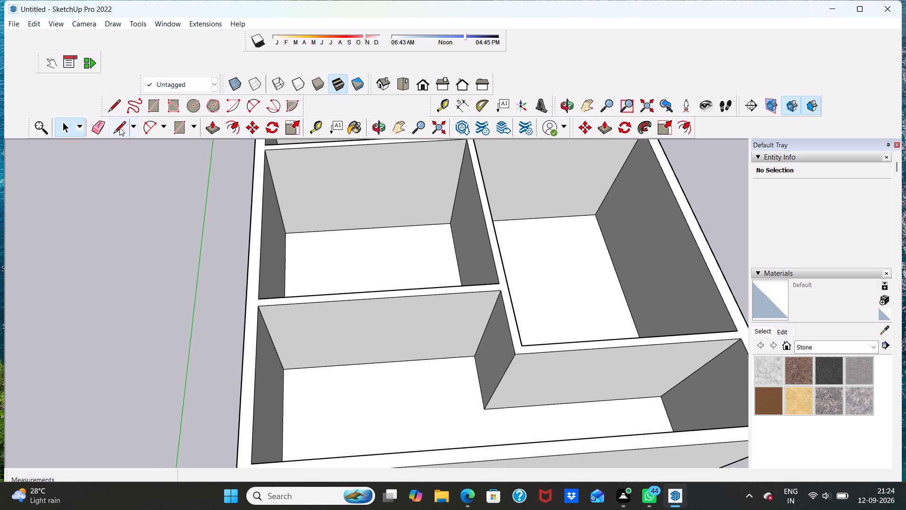
pyautogui.click(119, 127)
pyautogui.scroll(5, 239, 357)
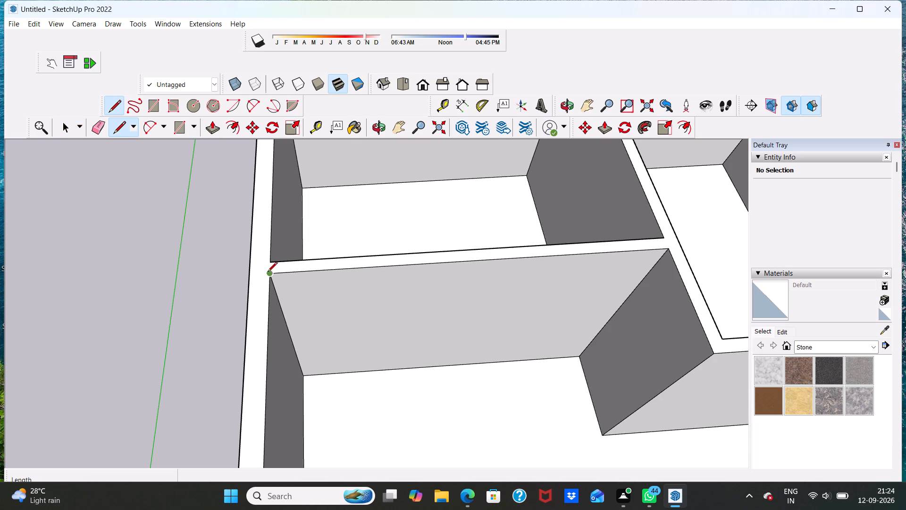
pyautogui.click(268, 274)
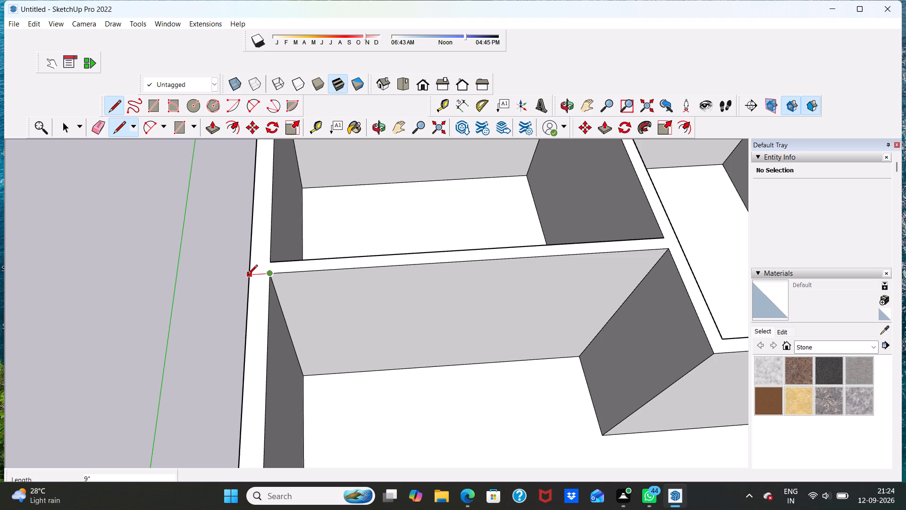
pyautogui.click(249, 274)
# Draw a line across the front wall's top from the inner corner nearest the origin to the outer edge, and leave the Line tool.
pyautogui.scroll(-9, 264, 267)
pyautogui.scroll(5, 292, 388)
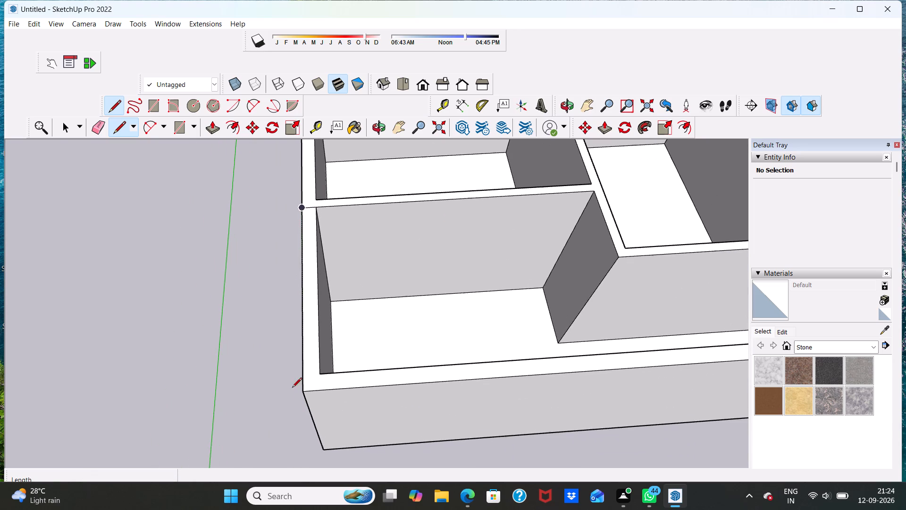
pyautogui.click(320, 376)
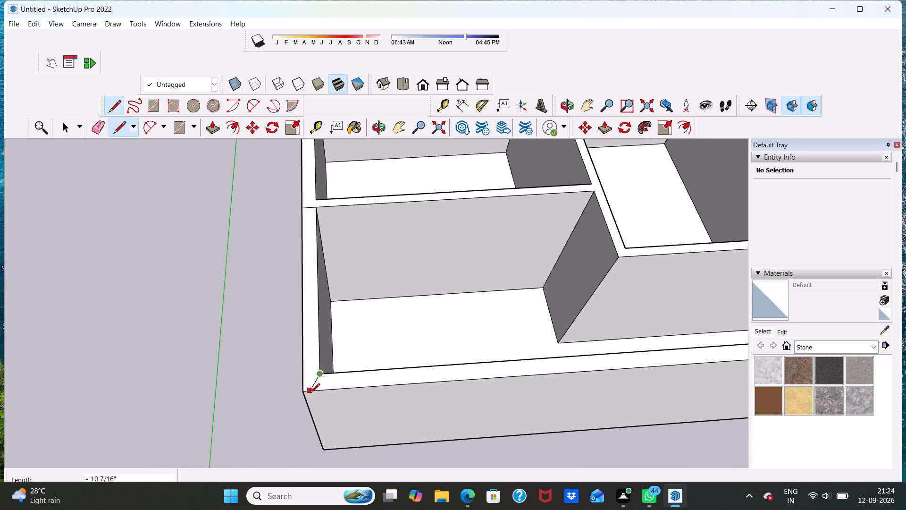
pyautogui.scroll(1, 320, 393)
pyautogui.click(320, 393)
pyautogui.press('space')
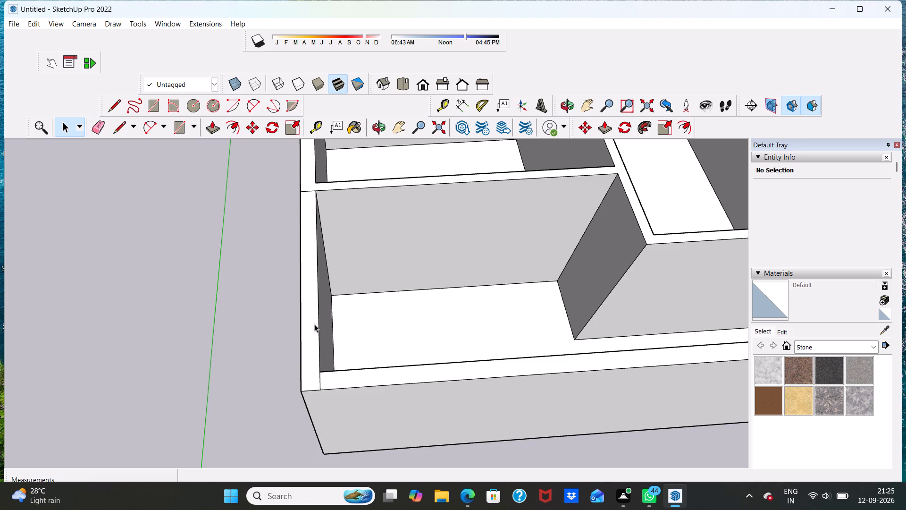
# Push the separated wall-top strip beside the front room, along the wall nearest the green axis, down 6'.
pyautogui.click(213, 128)
pyautogui.scroll(4, 289, 323)
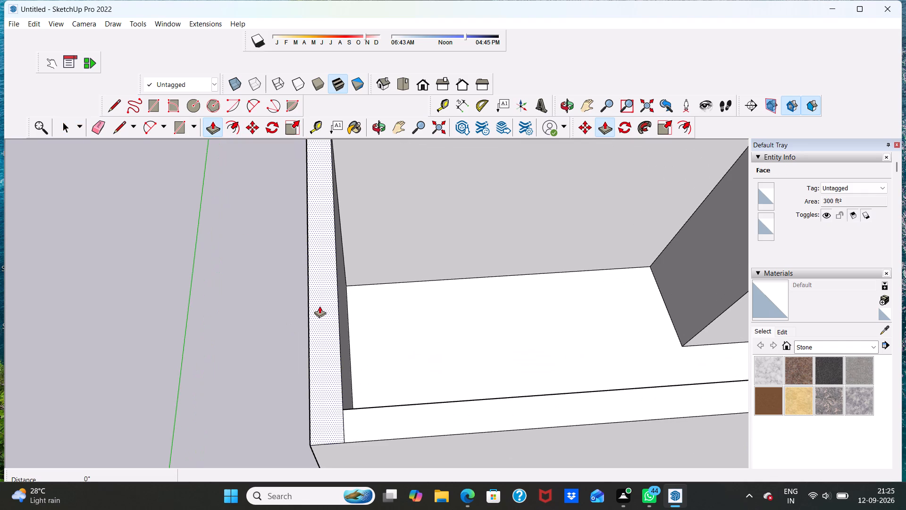
pyautogui.click(319, 306)
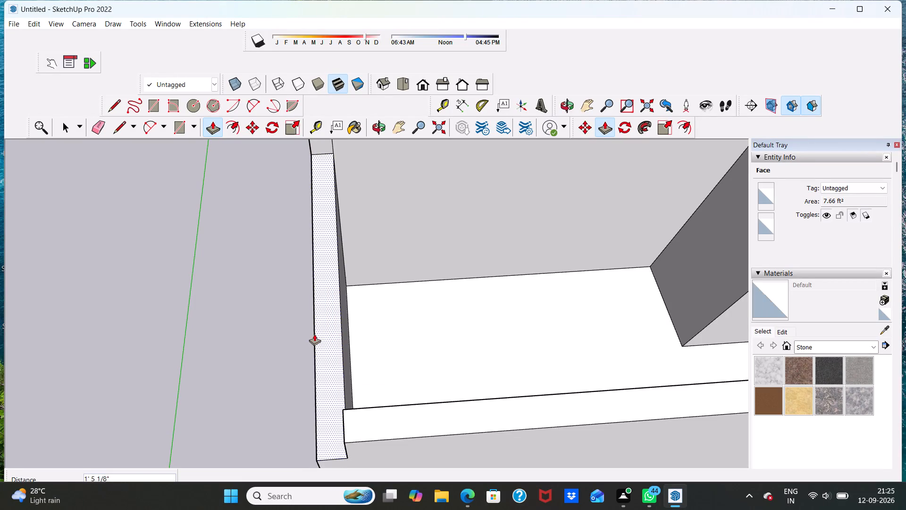
pyautogui.write("6'")
pyautogui.press('Return')
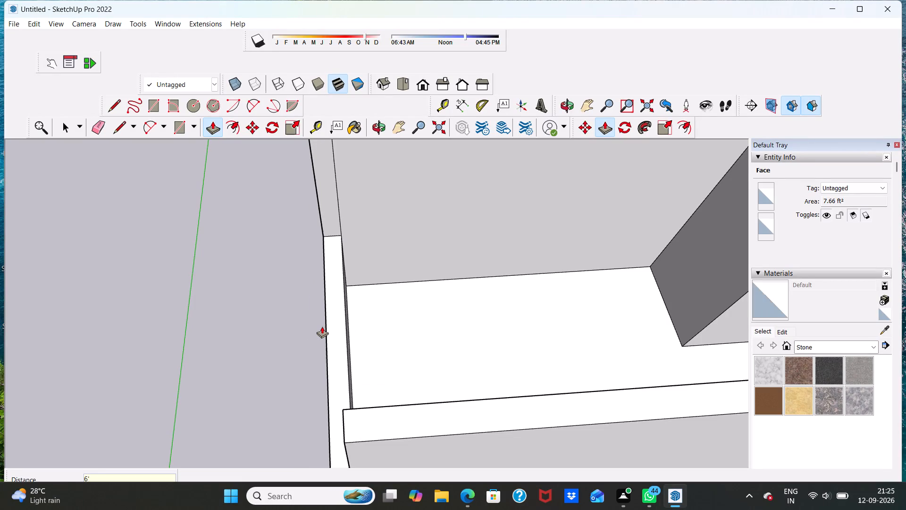
# Push the remaining full-height wall-top face down about 1' 1", and leave Push/Pull.
pyautogui.moveTo(323, 372); pyautogui.dragTo(327, 263, button='middle')
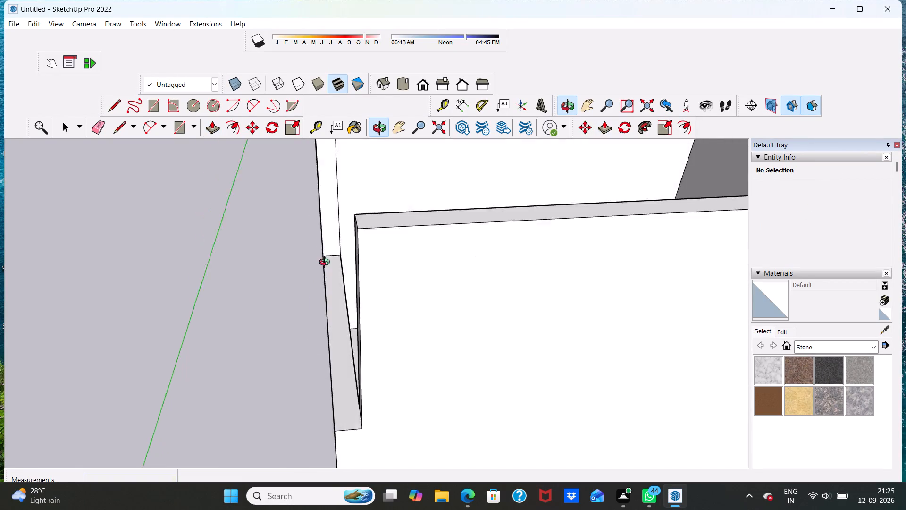
pyautogui.moveTo(327, 263); pyautogui.dragTo(292, 218, button='middle')
pyautogui.scroll(1, 295, 219)
pyautogui.scroll(-11, 299, 234)
pyautogui.moveTo(419, 147); pyautogui.dragTo(427, 188, button='middle')
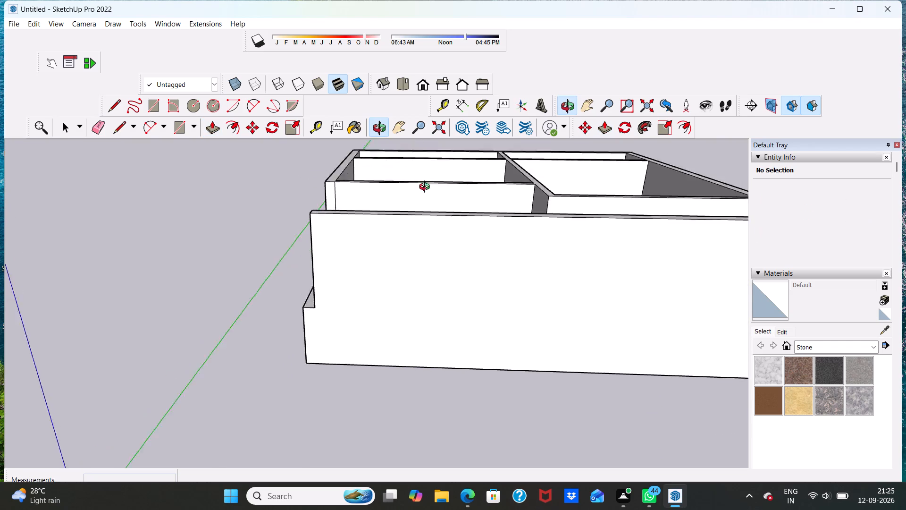
pyautogui.moveTo(427, 188); pyautogui.dragTo(438, 263, button='middle')
pyautogui.scroll(4, 434, 323)
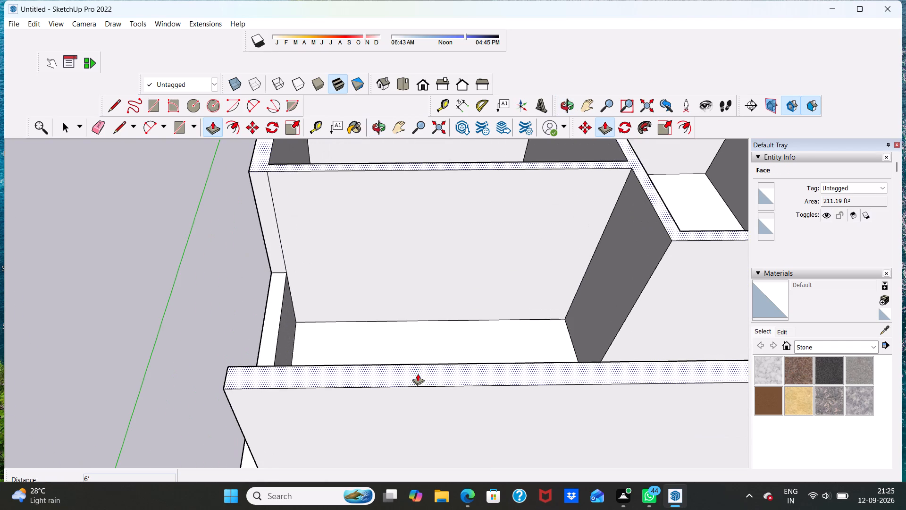
pyautogui.click(418, 374)
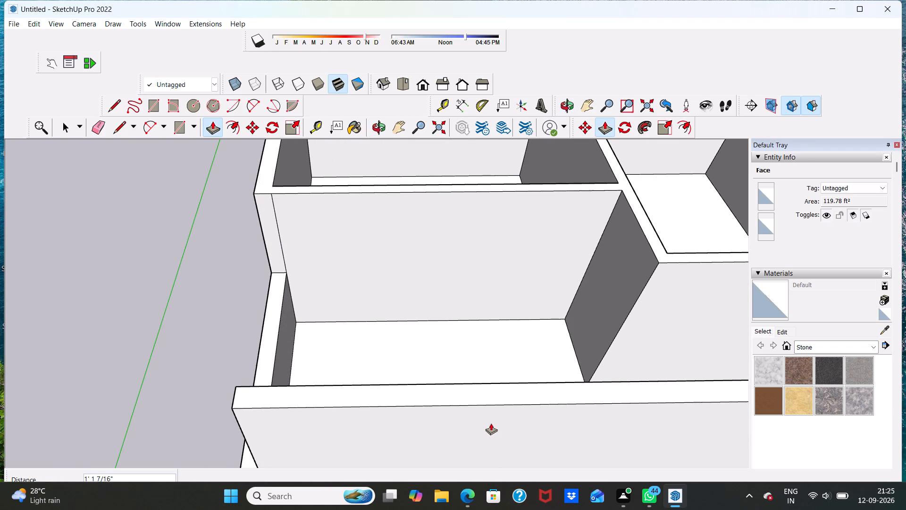
pyautogui.click(491, 423)
pyautogui.click(491, 423)
pyautogui.press('space')
# Examine the front room's walls and the lowered side section from several angles.
pyautogui.scroll(-6, 479, 407)
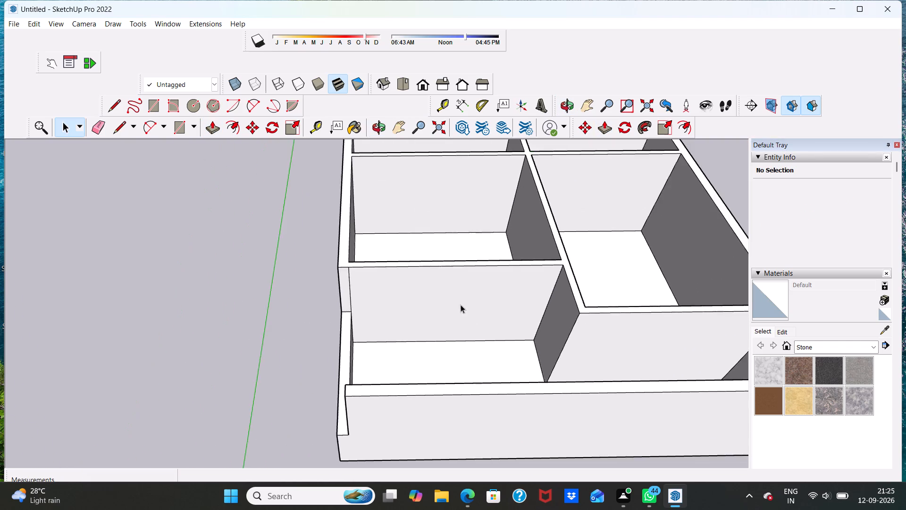
pyautogui.scroll(-4, 461, 305)
pyautogui.moveTo(512, 395); pyautogui.dragTo(472, 304, button='middle')
pyautogui.scroll(1, 502, 322)
pyautogui.scroll(-4, 559, 350)
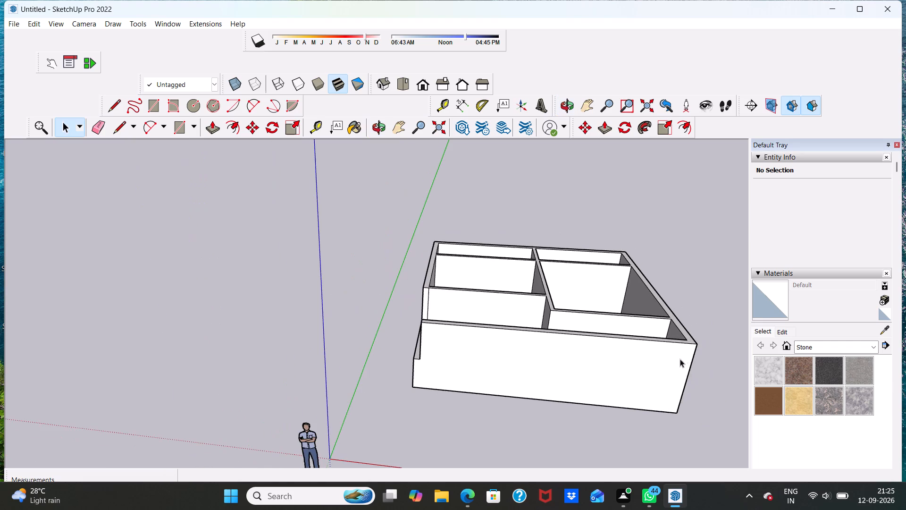
pyautogui.moveTo(675, 351); pyautogui.dragTo(654, 435, button='middle')
pyautogui.scroll(5, 655, 437)
pyautogui.scroll(5, 671, 393)
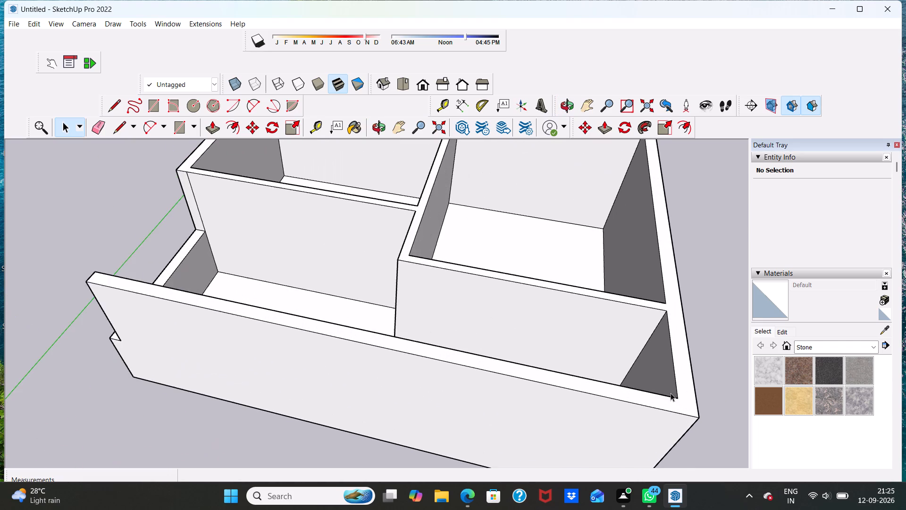
pyautogui.scroll(-1, 671, 393)
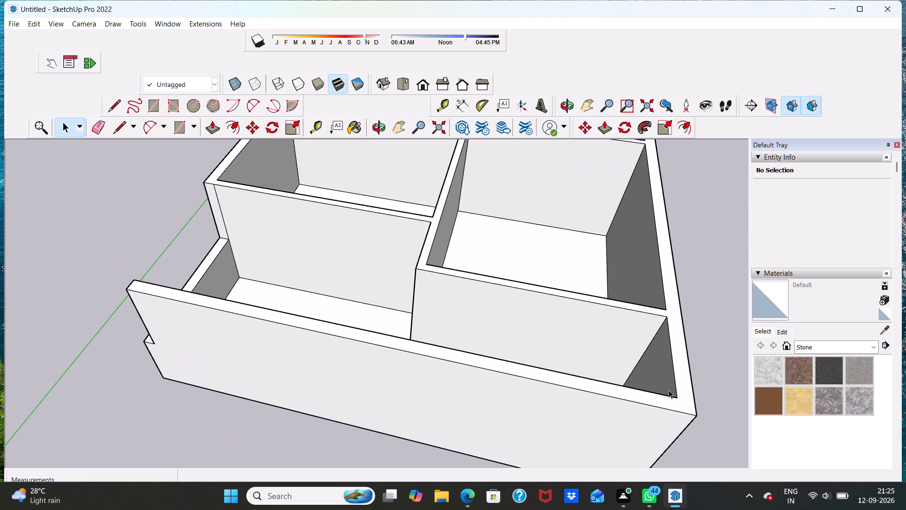
# Switch off Wi-Fi in the Windows quick settings.
pyautogui.click(811, 493)
pyautogui.click(729, 280)
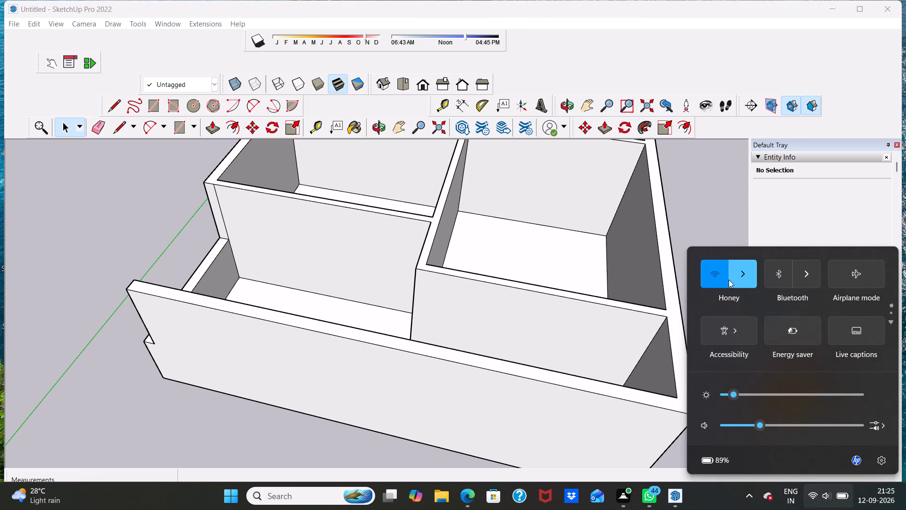
# Inspect the front wall's outer face and the connected full-height wall-top face.
pyautogui.scroll(-4, 596, 304)
pyautogui.click(574, 425)
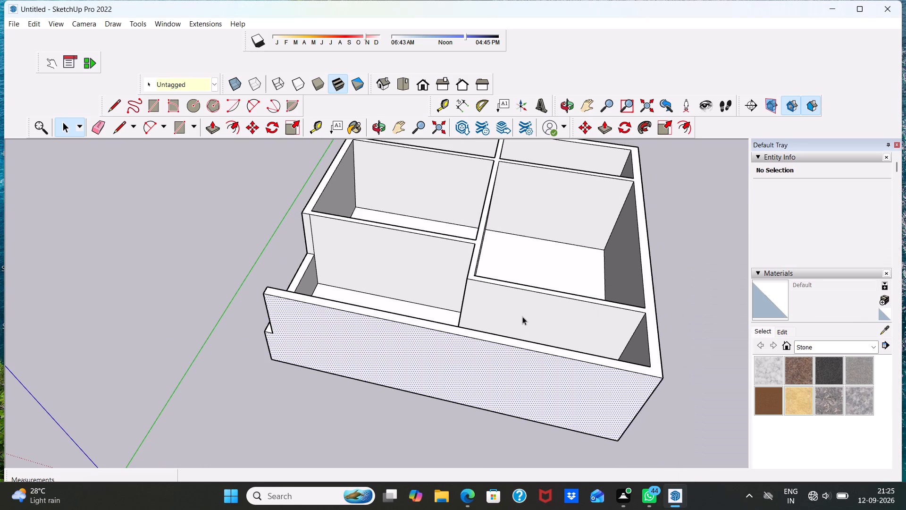
pyautogui.moveTo(522, 316); pyautogui.dragTo(535, 379, button='middle')
pyautogui.scroll(8, 467, 363)
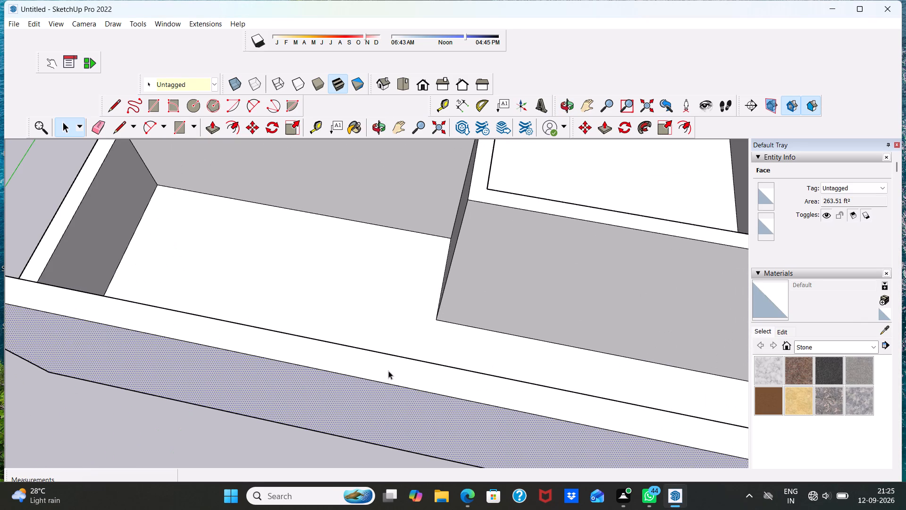
pyautogui.click(389, 371)
pyautogui.scroll(-12, 393, 355)
pyautogui.scroll(3, 570, 357)
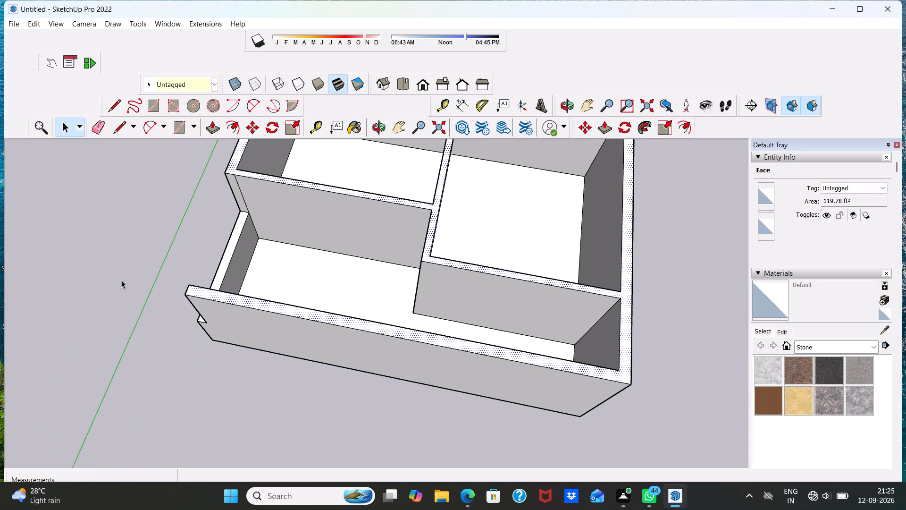
pyautogui.press('space')
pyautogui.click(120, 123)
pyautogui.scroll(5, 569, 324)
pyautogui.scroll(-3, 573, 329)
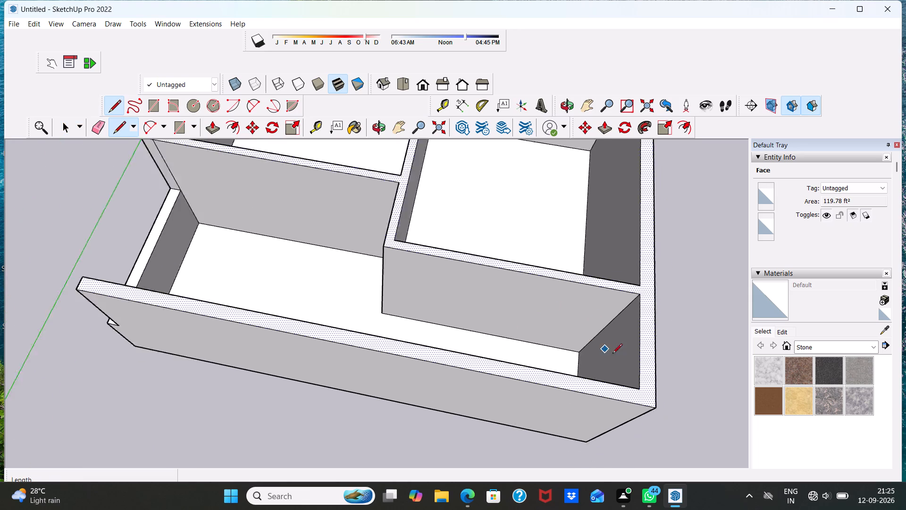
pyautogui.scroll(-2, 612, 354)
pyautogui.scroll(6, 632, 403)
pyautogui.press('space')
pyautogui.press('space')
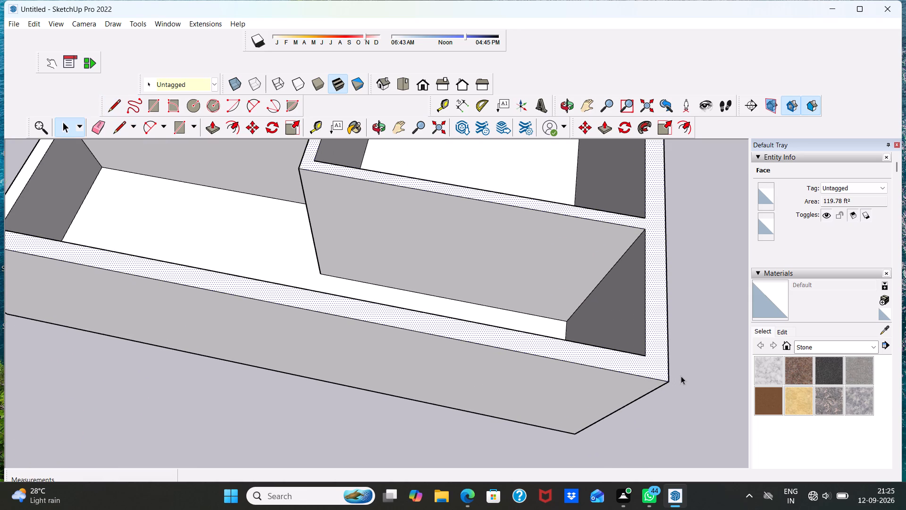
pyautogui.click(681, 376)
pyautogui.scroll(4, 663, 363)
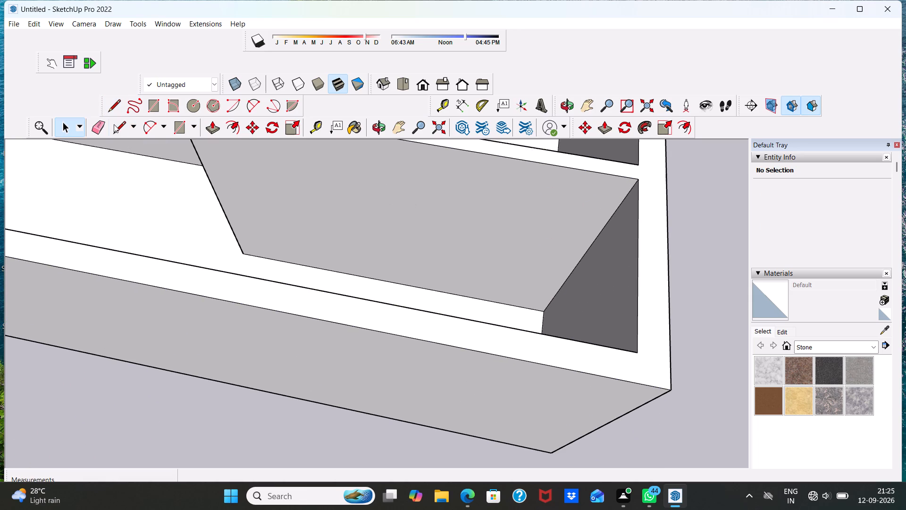
# Draw a 9" line across the wall top from the front room's inner corner, separating the front wall's top strip from the adjoining side wall.
pyautogui.click(114, 123)
pyautogui.click(121, 126)
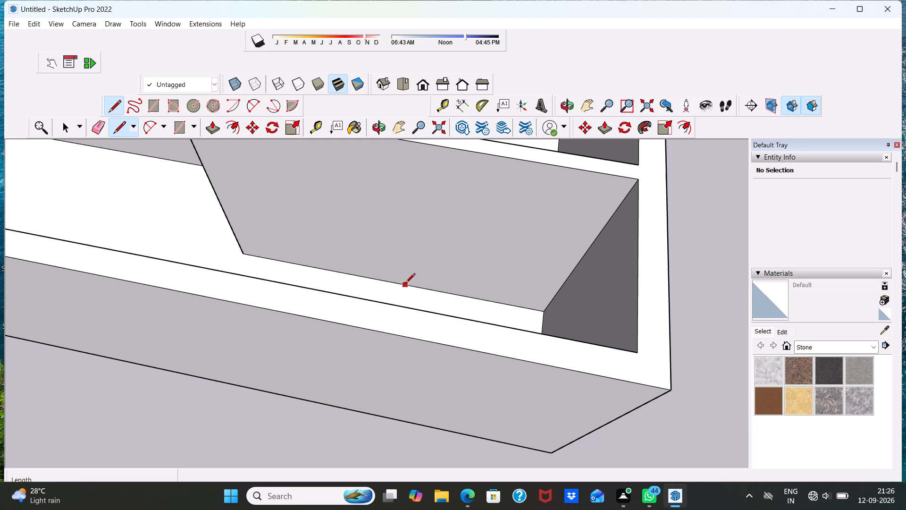
pyautogui.scroll(-6, 403, 284)
pyautogui.scroll(3, 448, 323)
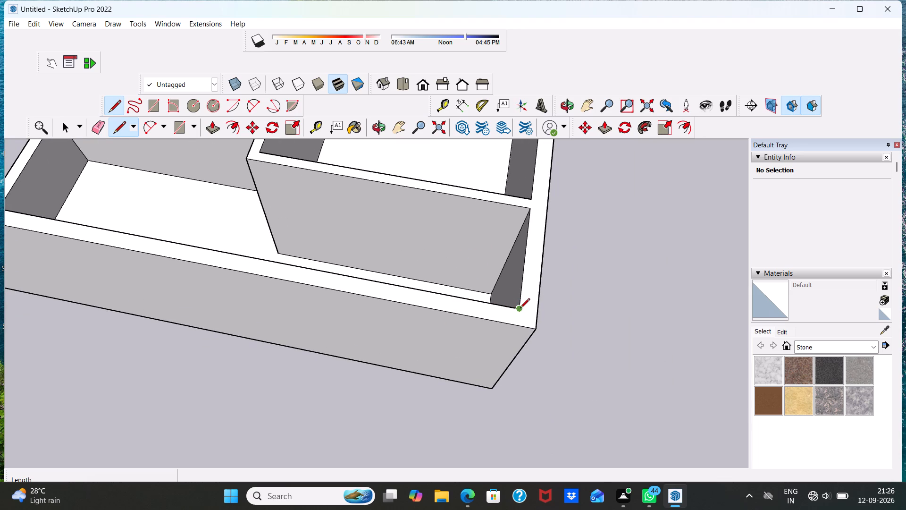
pyautogui.click(520, 309)
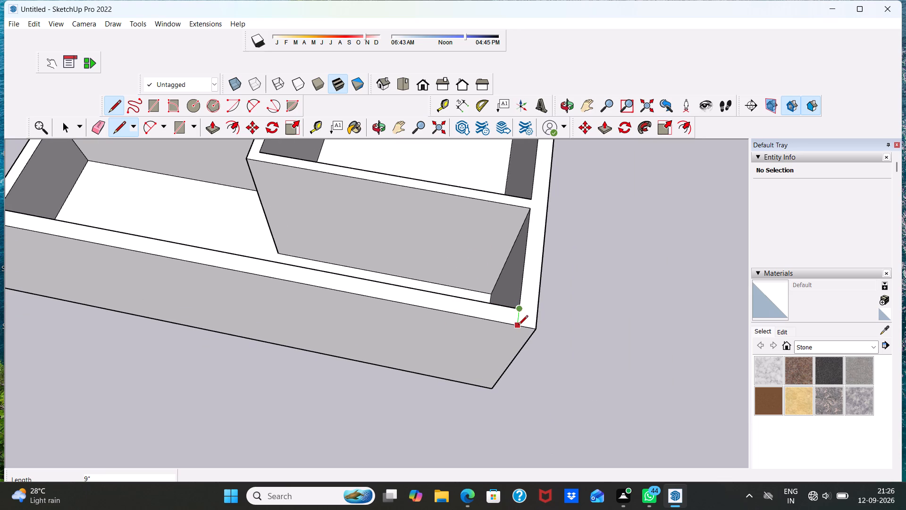
pyautogui.click(518, 326)
pyautogui.scroll(-3, 506, 289)
pyautogui.press('space')
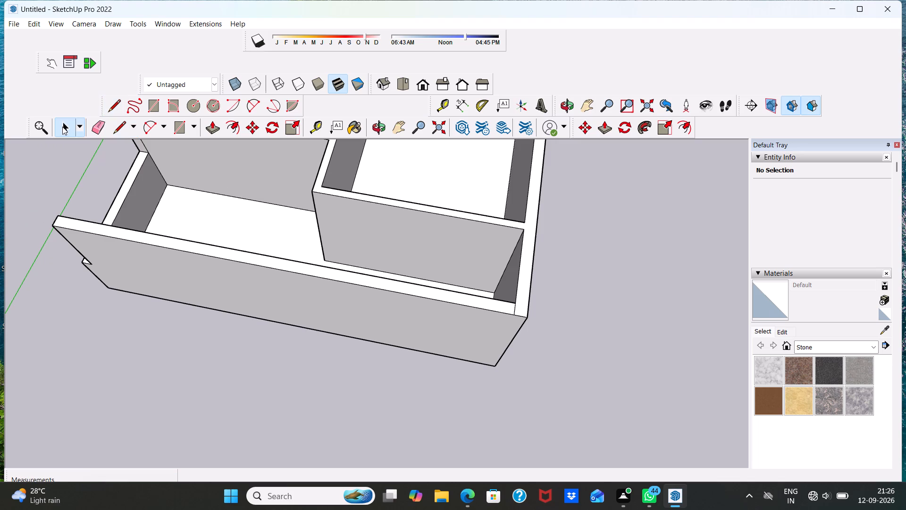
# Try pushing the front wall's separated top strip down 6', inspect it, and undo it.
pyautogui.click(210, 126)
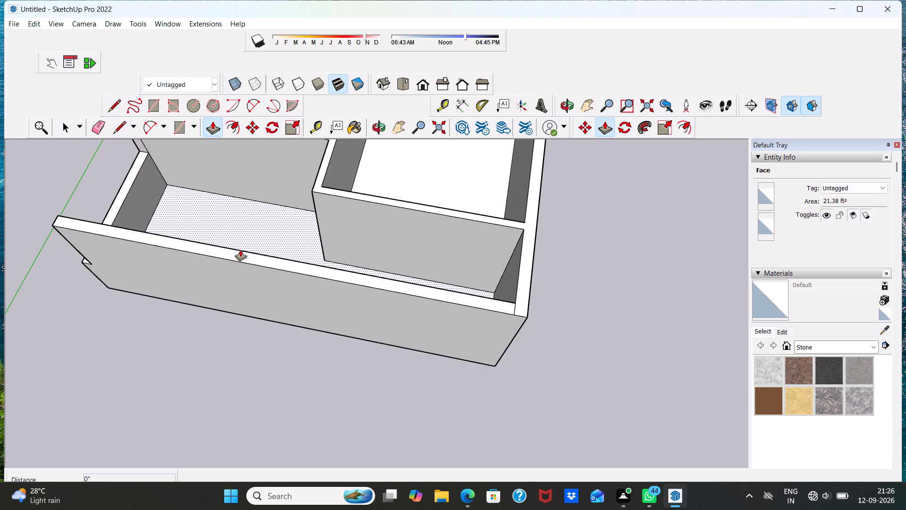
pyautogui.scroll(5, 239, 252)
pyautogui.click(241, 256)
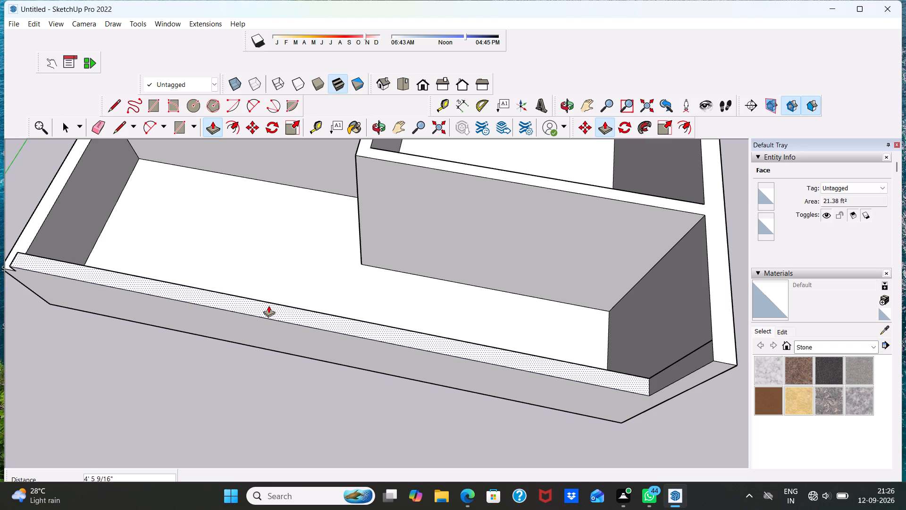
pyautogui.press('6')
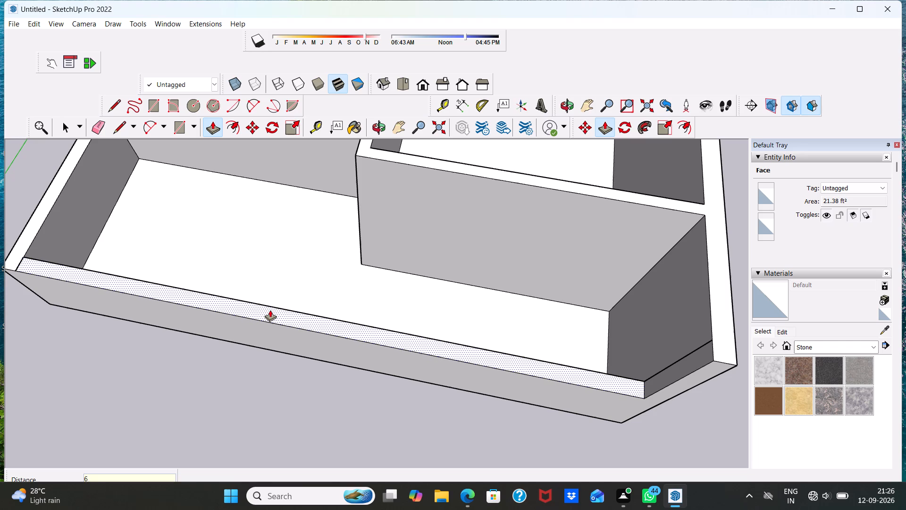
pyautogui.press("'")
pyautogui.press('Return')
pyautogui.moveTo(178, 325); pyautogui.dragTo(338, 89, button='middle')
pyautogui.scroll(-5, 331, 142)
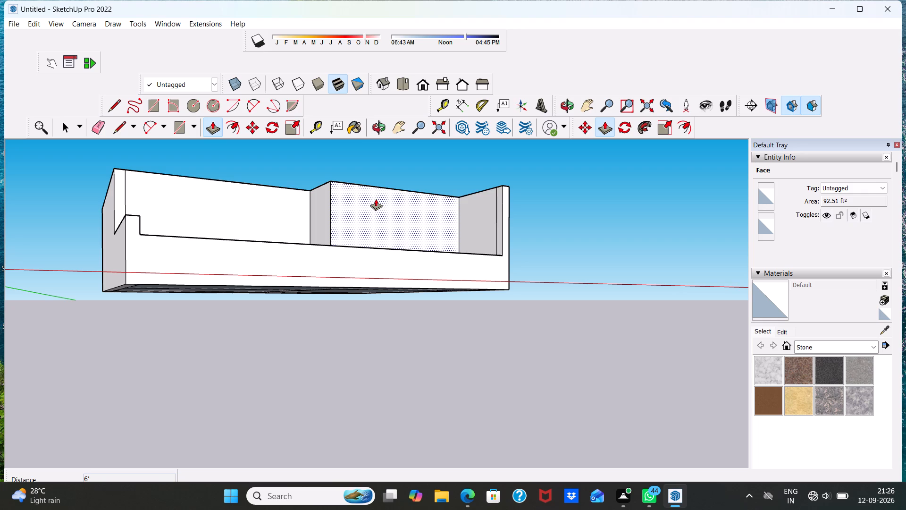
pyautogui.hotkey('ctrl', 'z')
# Push the front wall's separated top strip down 6'.
pyautogui.moveTo(238, 192); pyautogui.dragTo(217, 343, button='middle')
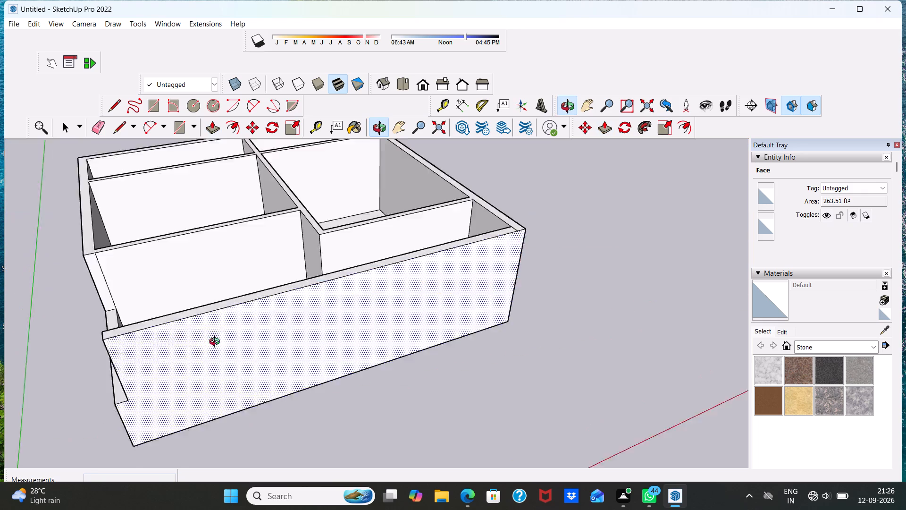
pyautogui.moveTo(217, 343); pyautogui.dragTo(200, 372, button='middle')
pyautogui.scroll(3, 197, 366)
pyautogui.click(200, 345)
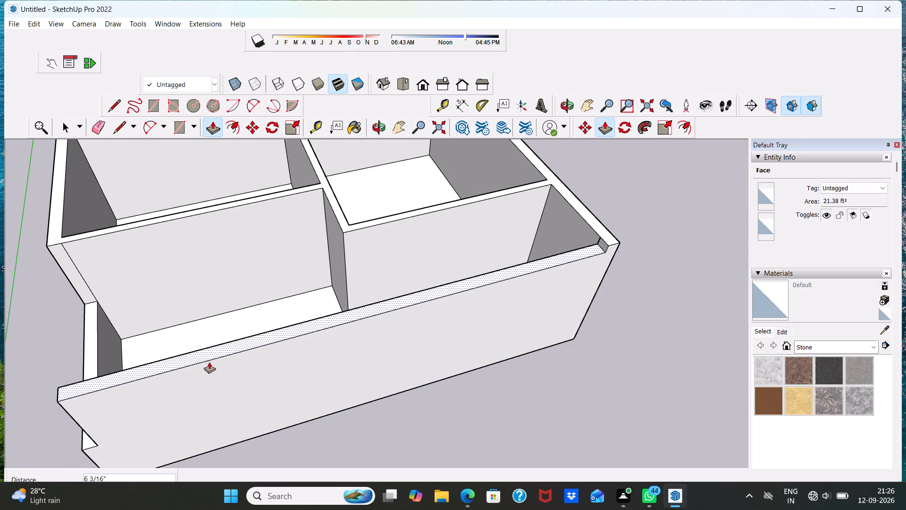
pyautogui.write("6'")
pyautogui.press('Return')
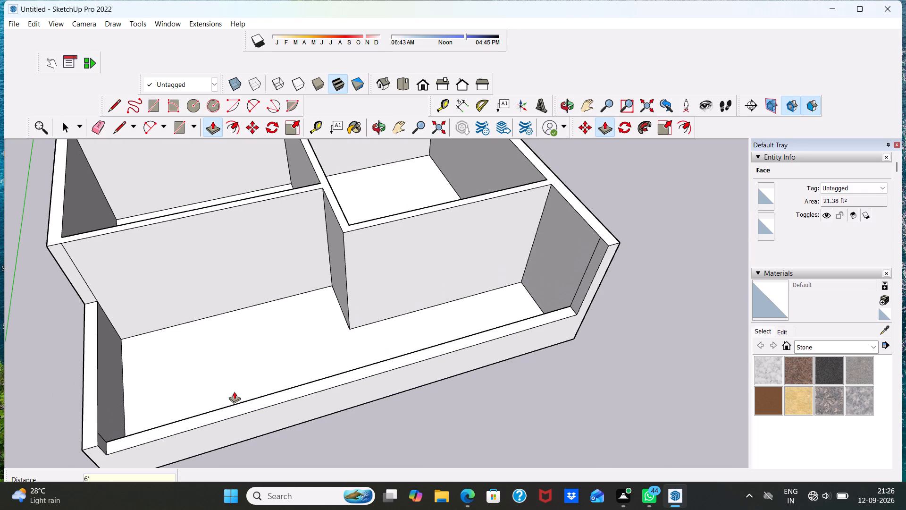
# Leave Push/Pull and examine the corner where the lowered front wall meets the lowered side section.
pyautogui.scroll(5, 91, 324)
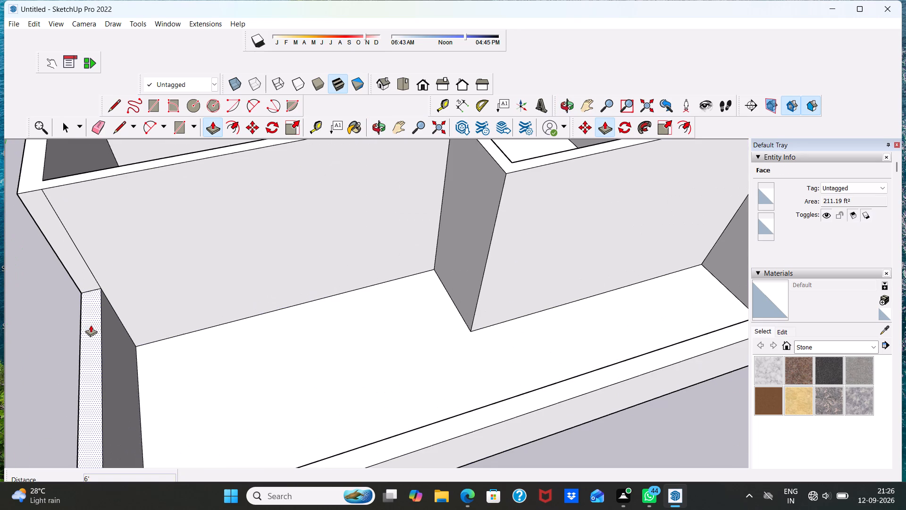
pyautogui.moveTo(91, 314); pyautogui.dragTo(201, 248, button='middle')
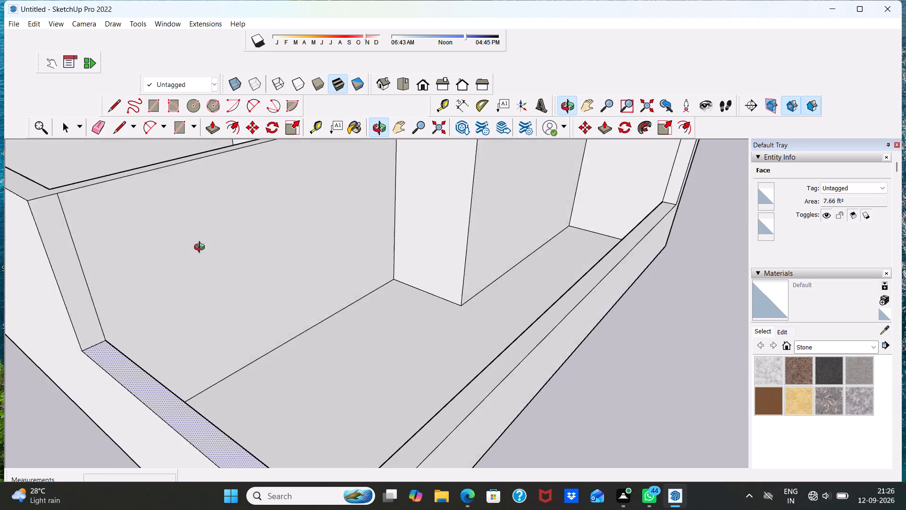
pyautogui.moveTo(201, 248); pyautogui.dragTo(132, 186, button='middle')
pyautogui.scroll(3, 99, 275)
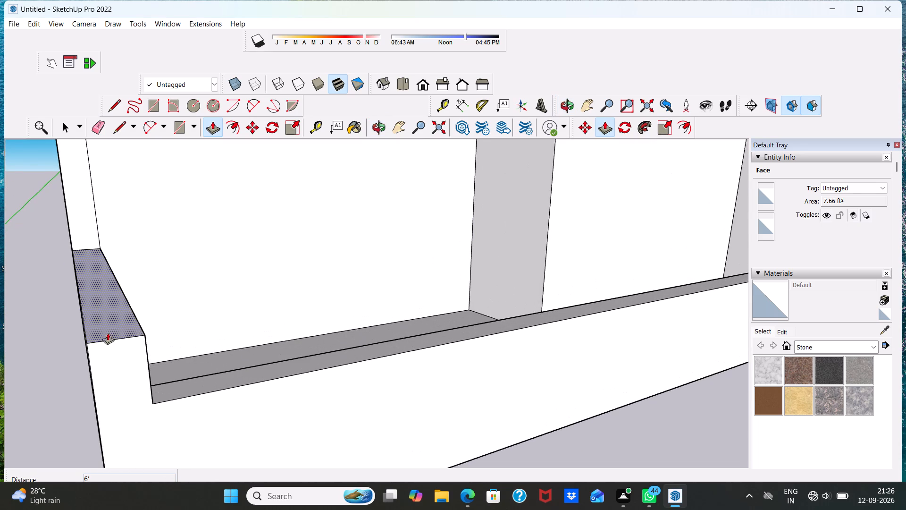
pyautogui.scroll(4, 100, 311)
pyautogui.press('space')
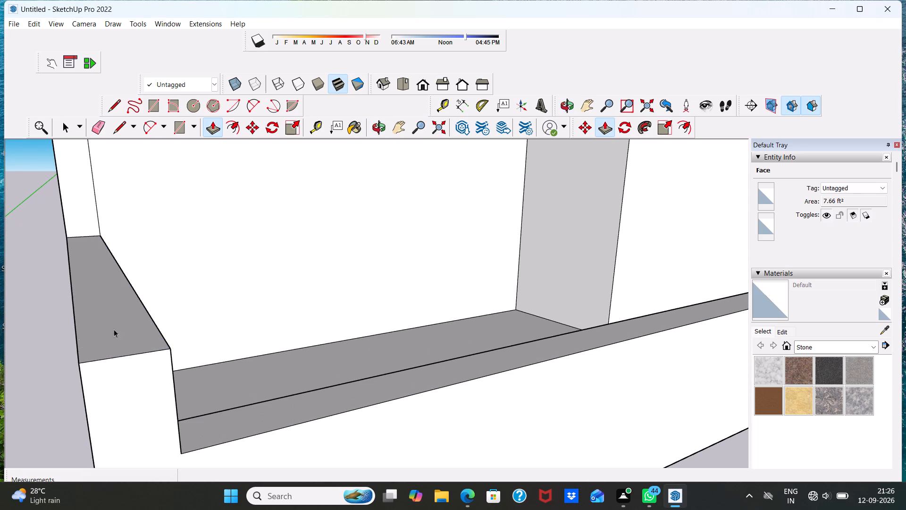
pyautogui.moveTo(10, 358); pyautogui.dragTo(200, 379, button='middle')
pyautogui.scroll(2, 185, 359)
pyautogui.scroll(-3, 171, 341)
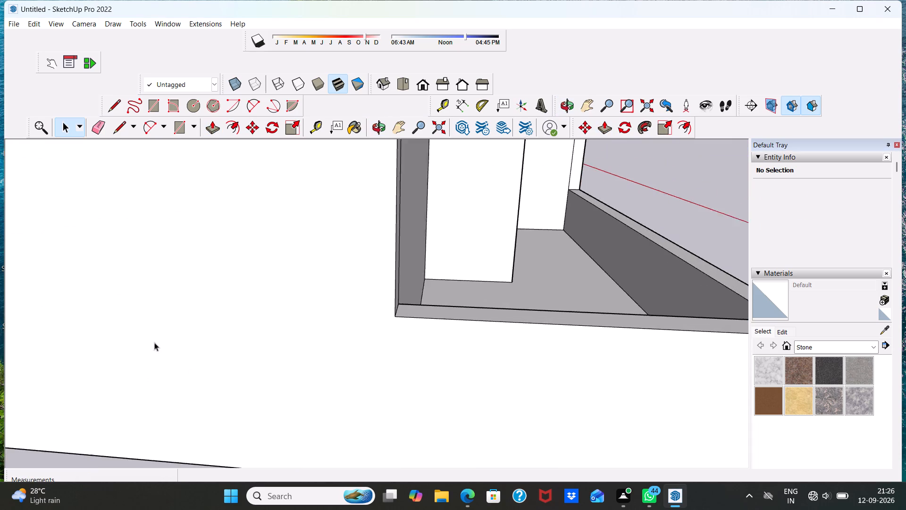
pyautogui.scroll(-3, 154, 342)
pyautogui.scroll(-4, 253, 359)
pyautogui.moveTo(415, 399); pyautogui.dragTo(347, 355, button='middle')
pyautogui.scroll(3, 347, 355)
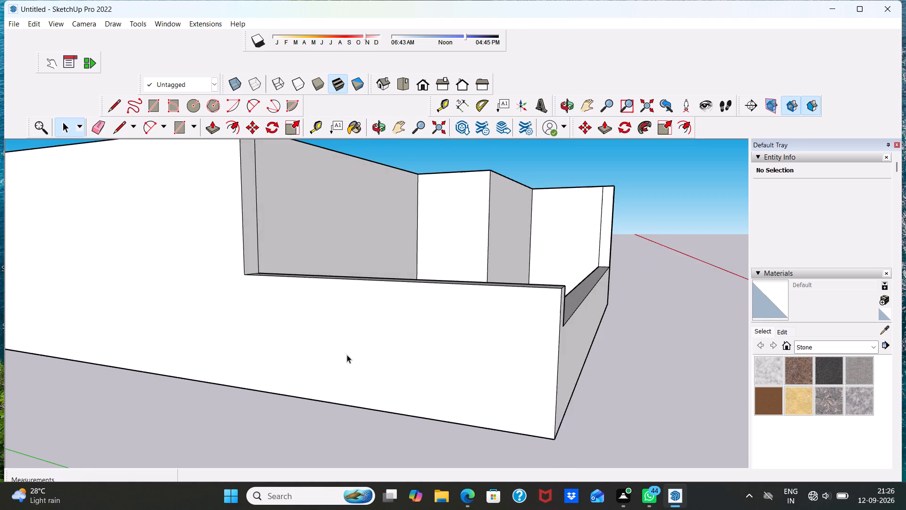
pyautogui.scroll(-2, 319, 302)
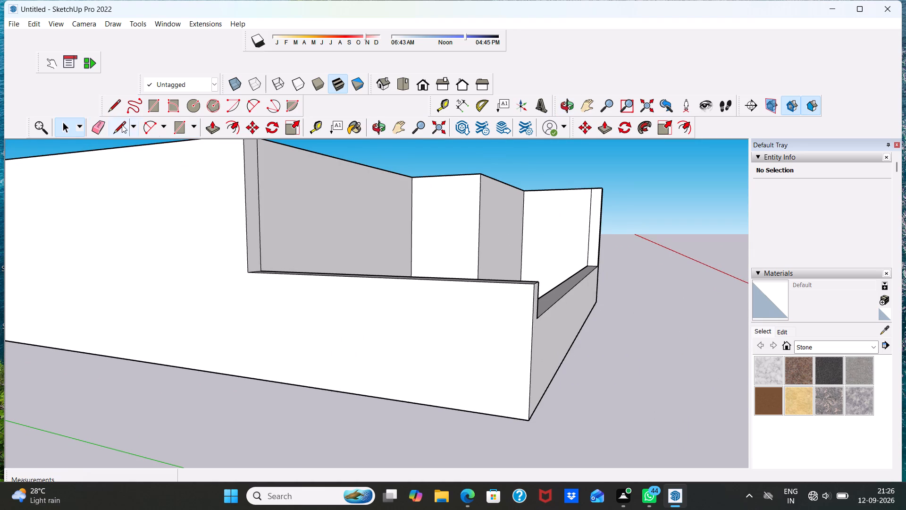
# Measure the lowered side section's height at its front outer corner with the Dimension tool, without placing a dimension.
pyautogui.click(460, 105)
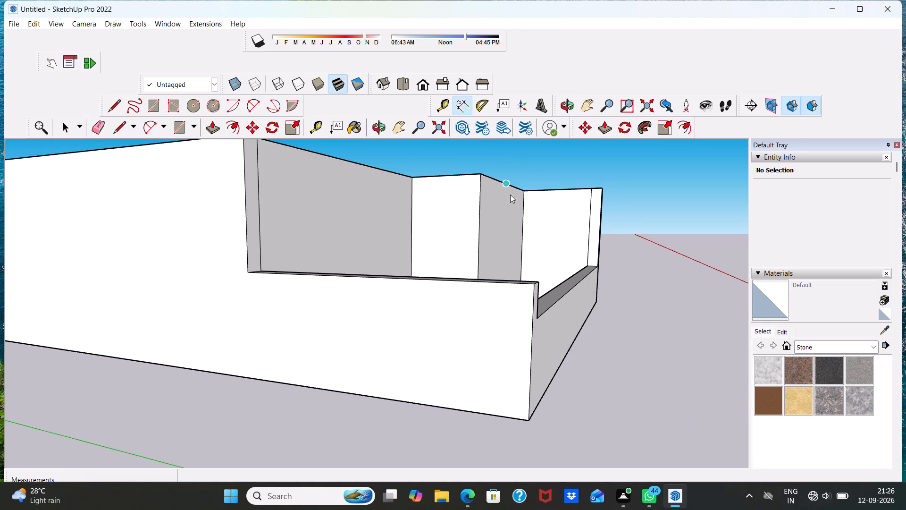
pyautogui.click(531, 286)
pyautogui.click(528, 416)
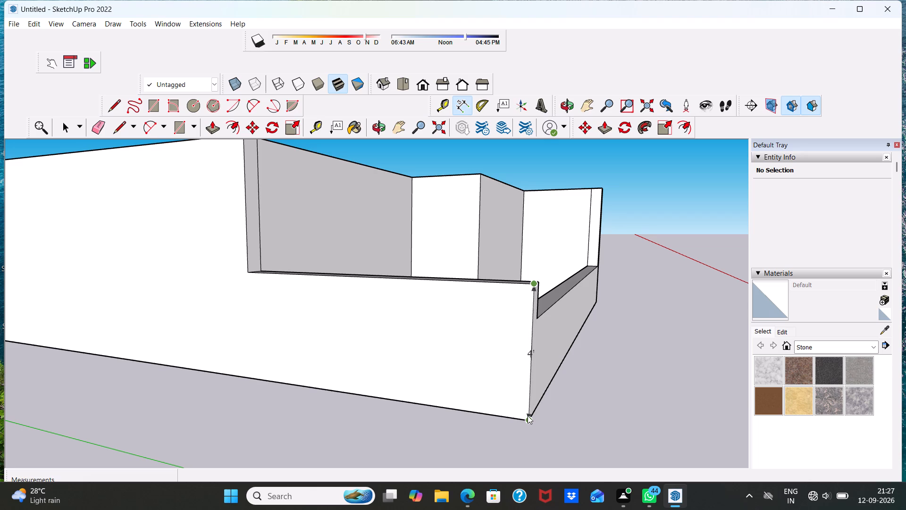
pyautogui.press('space')
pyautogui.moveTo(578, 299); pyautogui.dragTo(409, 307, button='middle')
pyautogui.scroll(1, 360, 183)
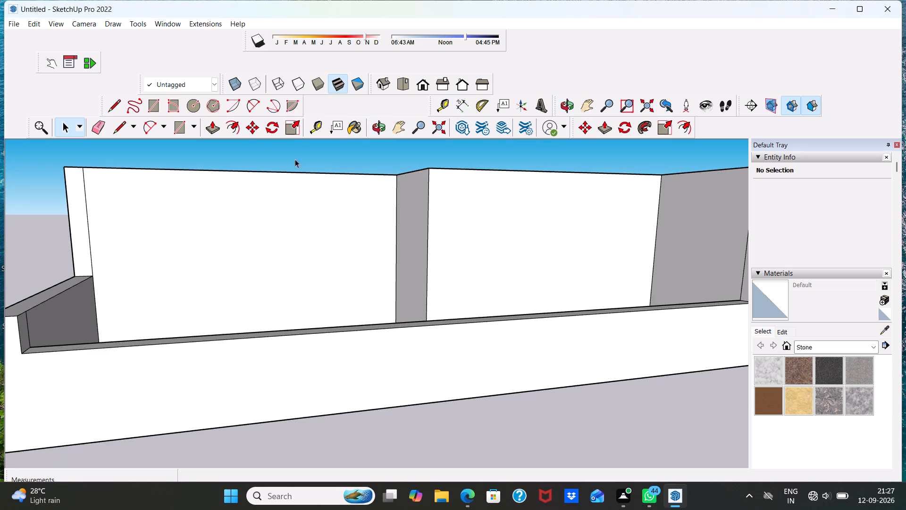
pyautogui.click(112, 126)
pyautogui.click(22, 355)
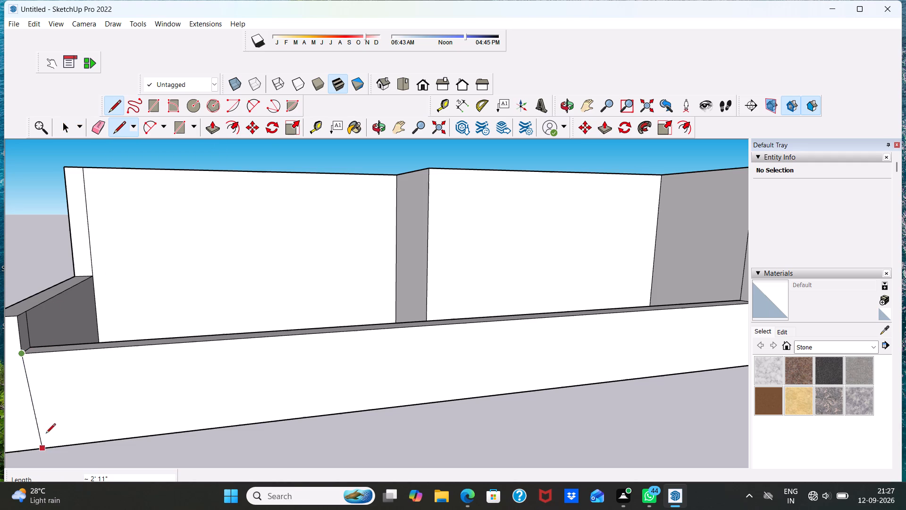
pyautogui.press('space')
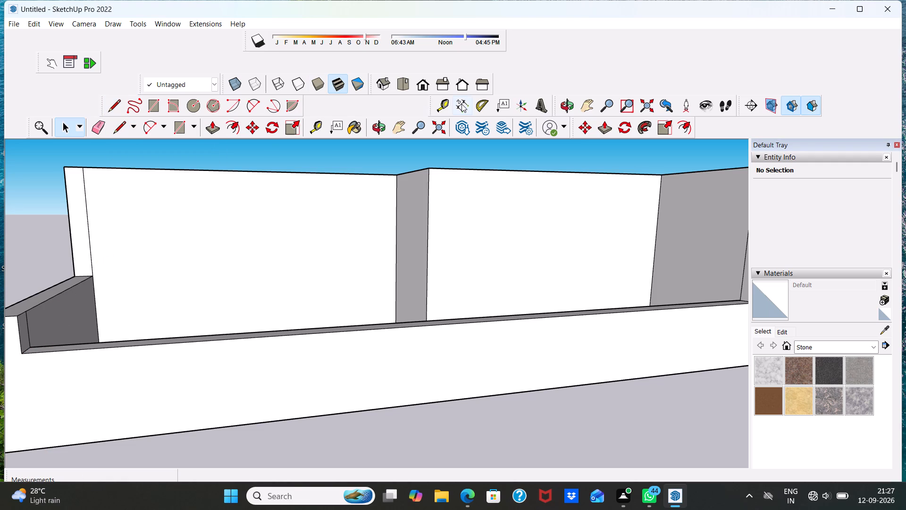
# Measure the lowered front wall's height near its corner with the lowered side section using the Dimension tool, without placing a dimension.
pyautogui.click(461, 104)
pyautogui.scroll(-6, 463, 117)
pyautogui.scroll(-4, 81, 287)
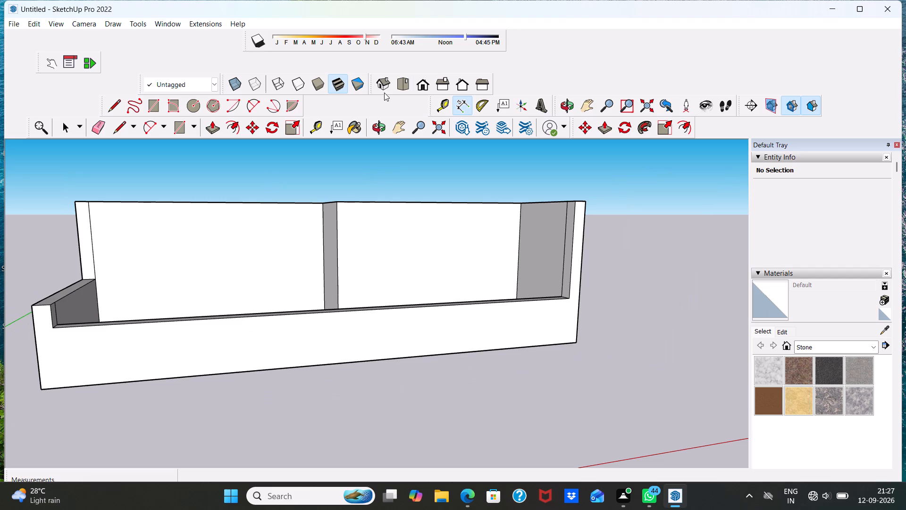
pyautogui.click(459, 105)
pyautogui.scroll(5, 154, 323)
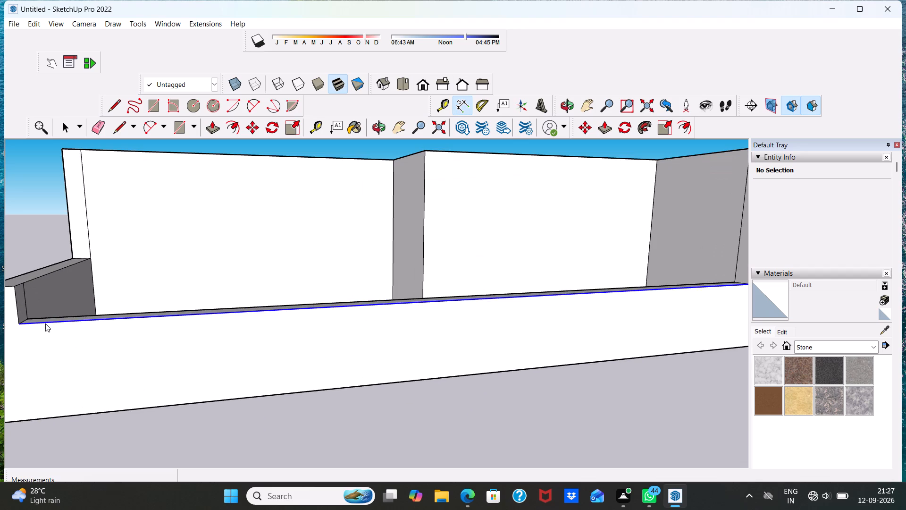
pyautogui.click(19, 323)
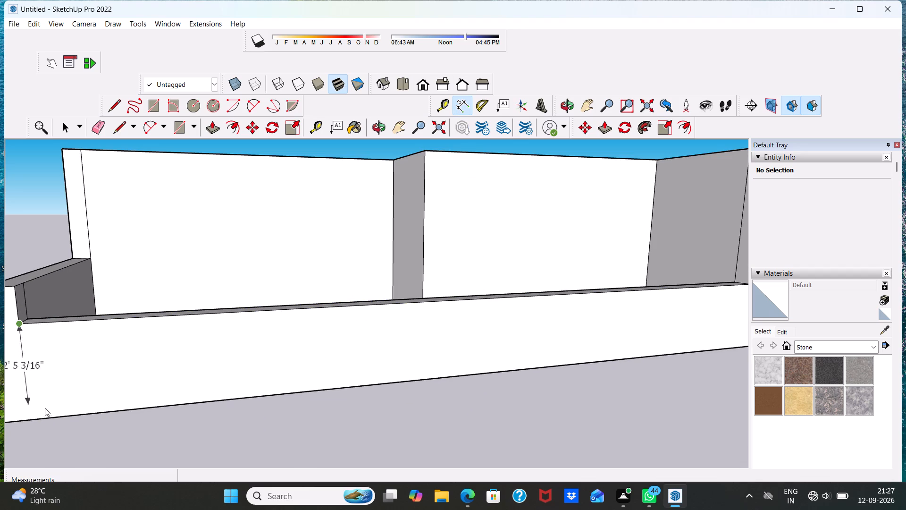
pyautogui.scroll(-1, 27, 419)
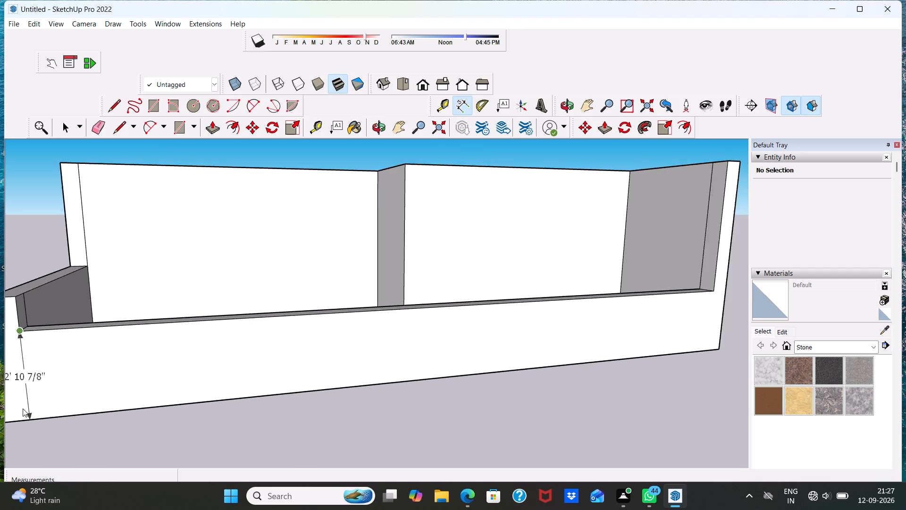
pyautogui.scroll(6, 23, 408)
pyautogui.click(32, 425)
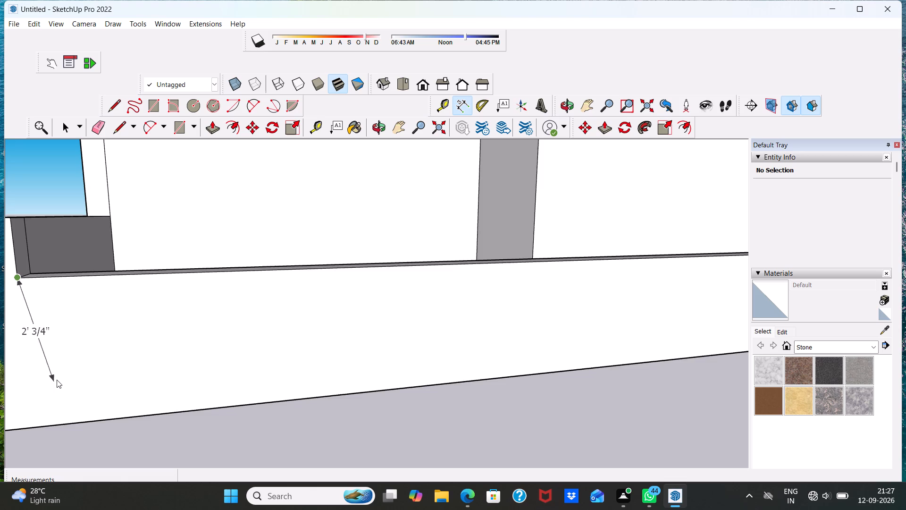
pyautogui.scroll(-1, 59, 382)
pyautogui.press('space')
pyautogui.keyDown('ctrl'); pyautogui.rightClick(67, 410); pyautogui.keyUp('ctrl')
pyautogui.keyDown('ctrl'); pyautogui.click(67, 410); pyautogui.keyUp('ctrl')
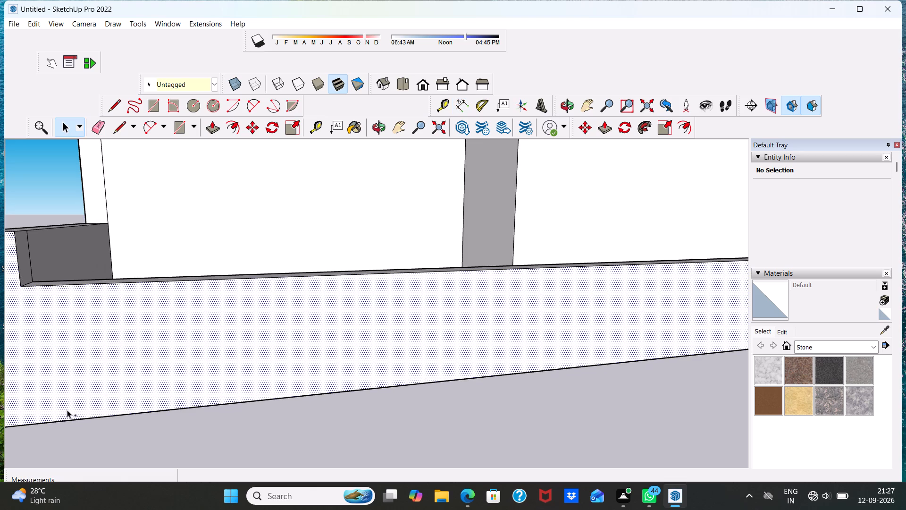
# Undo the 6' lowering of the front wall's top strip and inspect the front wall.
pyautogui.hotkey('ctrl', 'z')
pyautogui.scroll(-14, 86, 397)
pyautogui.moveTo(138, 260); pyautogui.dragTo(101, 419, button='middle')
pyautogui.scroll(5, 149, 378)
pyautogui.moveTo(150, 403); pyautogui.dragTo(152, 372, button='middle')
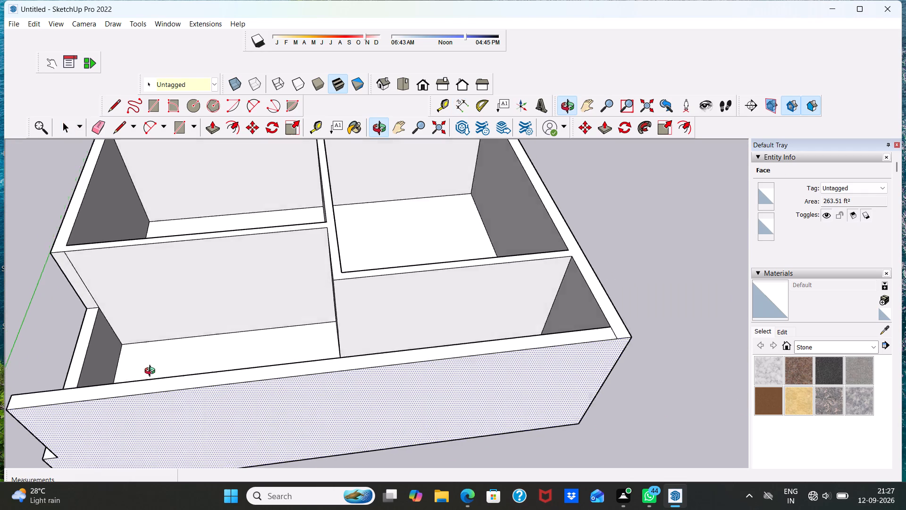
pyautogui.moveTo(152, 372); pyautogui.dragTo(140, 302, button='middle')
pyautogui.scroll(1, 156, 309)
# Measure the full-height front wall at its far outer corner with the Dimension tool, without placing a dimension.
pyautogui.moveTo(459, 102); pyautogui.dragTo(459, 107)
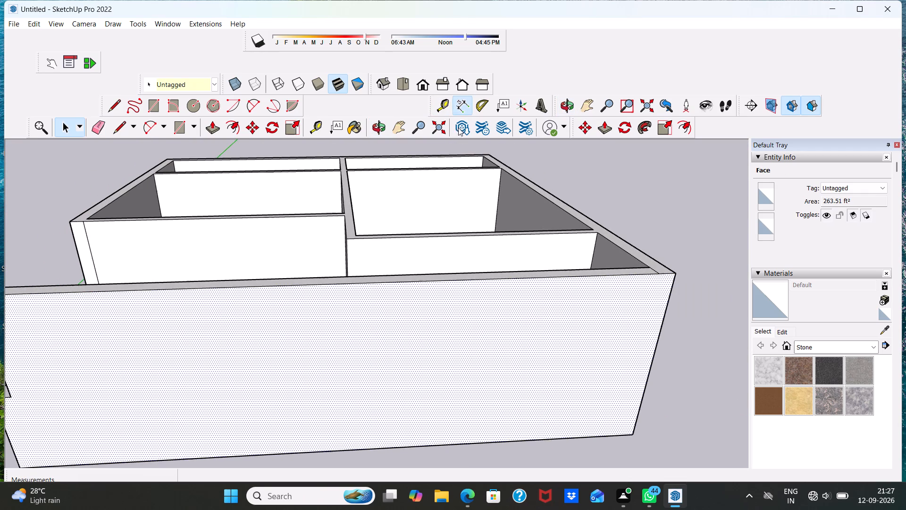
pyautogui.click(341, 282)
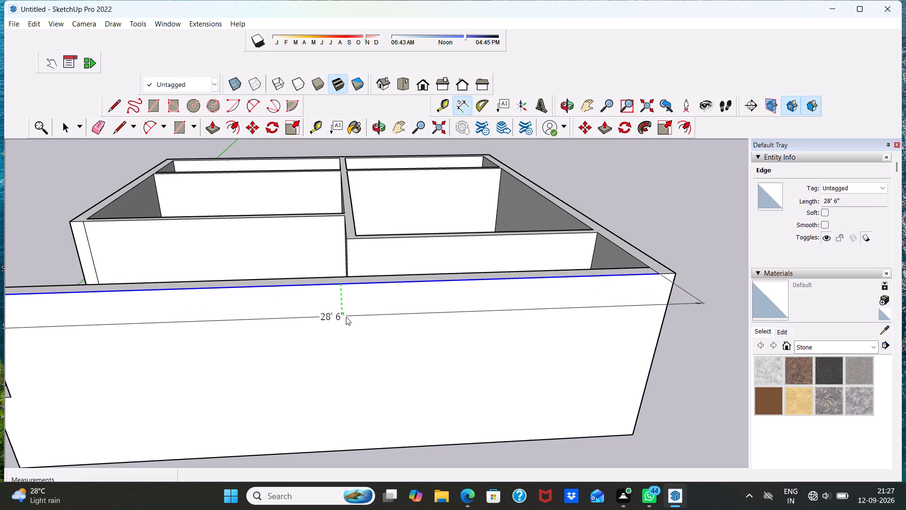
pyautogui.press('space')
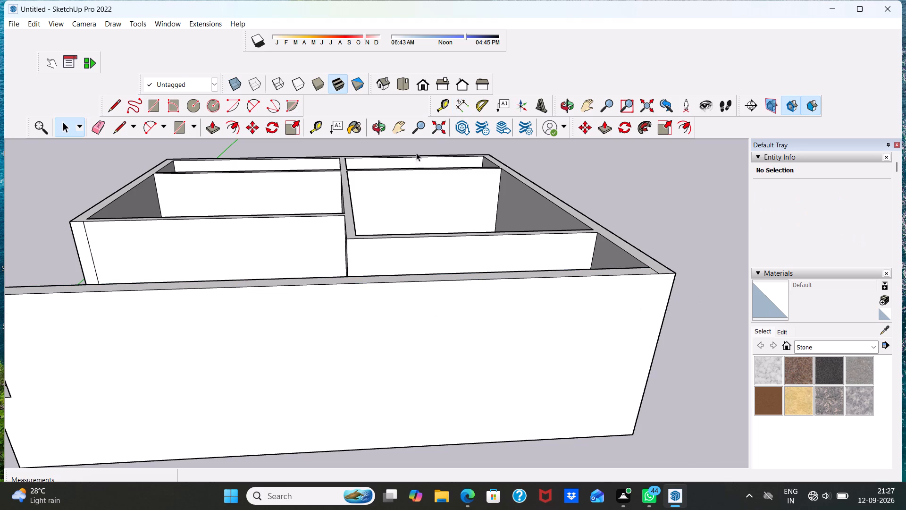
pyautogui.click(461, 110)
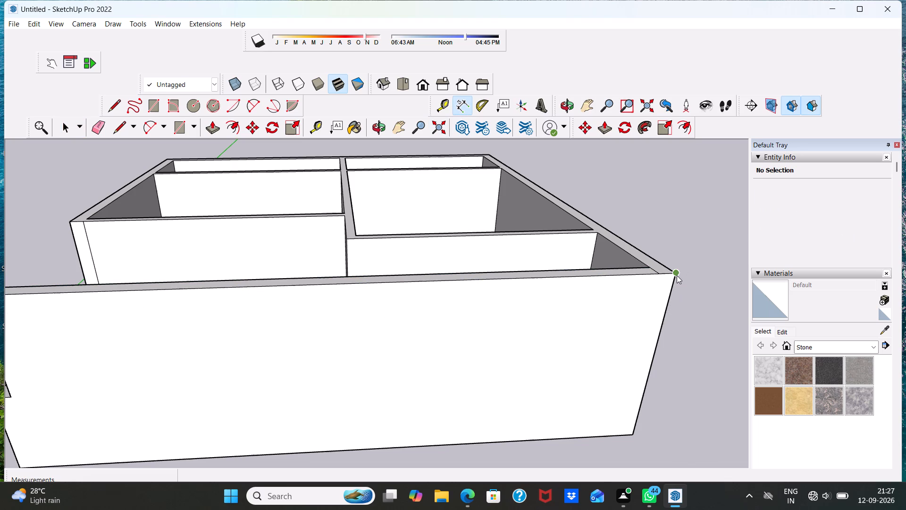
pyautogui.click(677, 275)
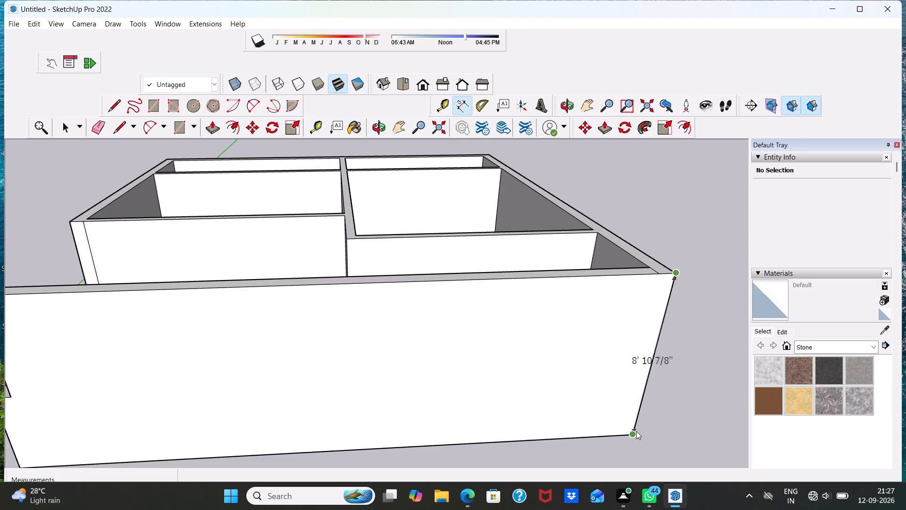
pyautogui.scroll(5, 622, 413)
pyautogui.scroll(-3, 622, 413)
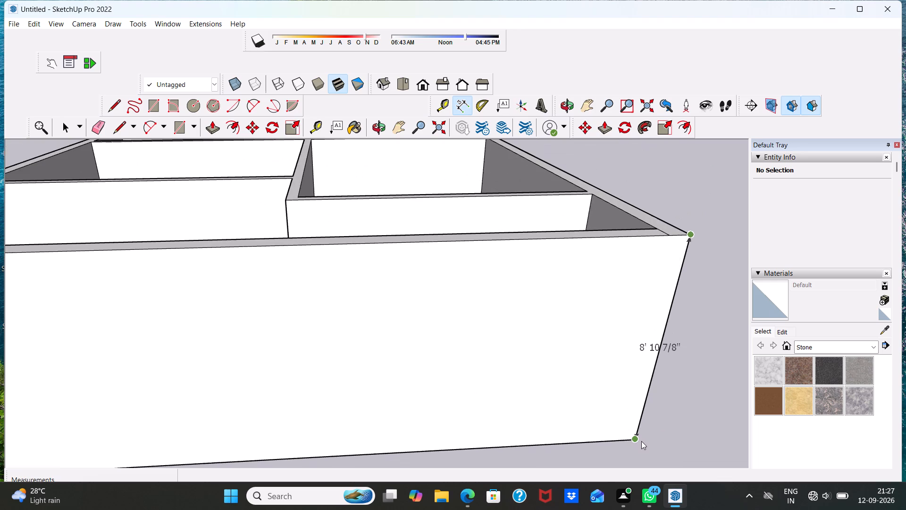
pyautogui.press('z')
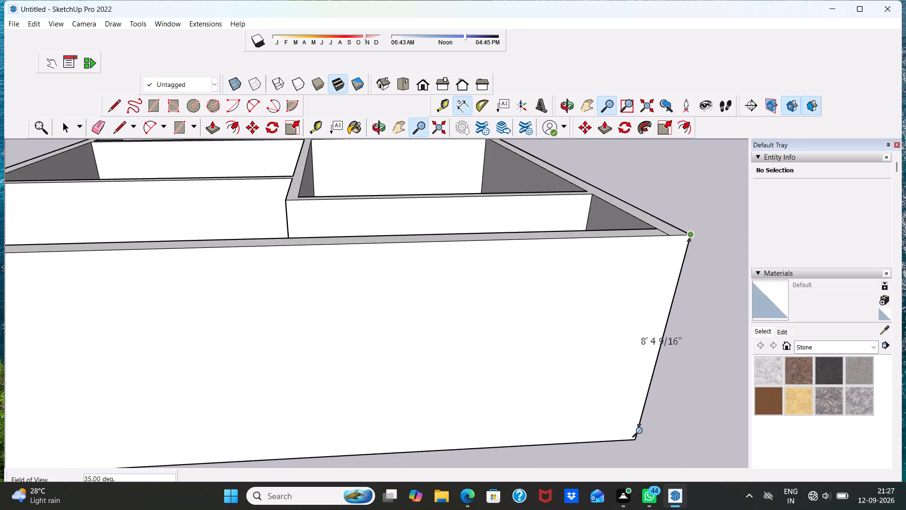
pyautogui.press('space')
pyautogui.scroll(3, 549, 238)
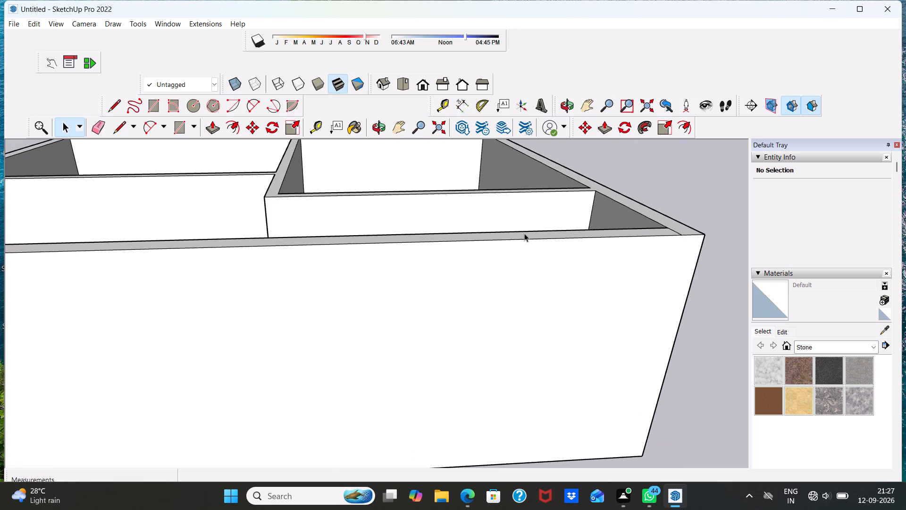
# Measure the side wall's full height beside the lowered section with the Dimension tool, without placing a dimension.
pyautogui.moveTo(524, 239); pyautogui.dragTo(650, 274, button='middle')
pyautogui.scroll(-10, 548, 222)
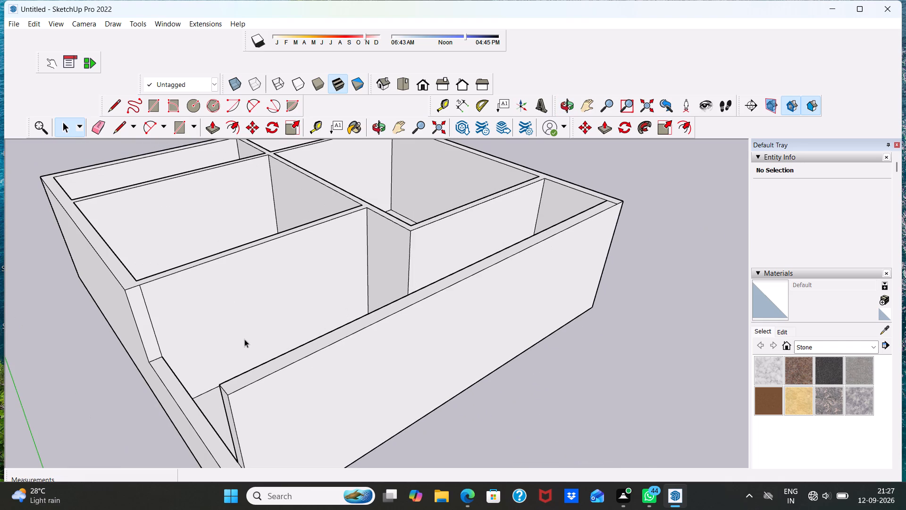
pyautogui.moveTo(242, 341); pyautogui.dragTo(350, 294, button='middle')
pyautogui.scroll(4, 313, 283)
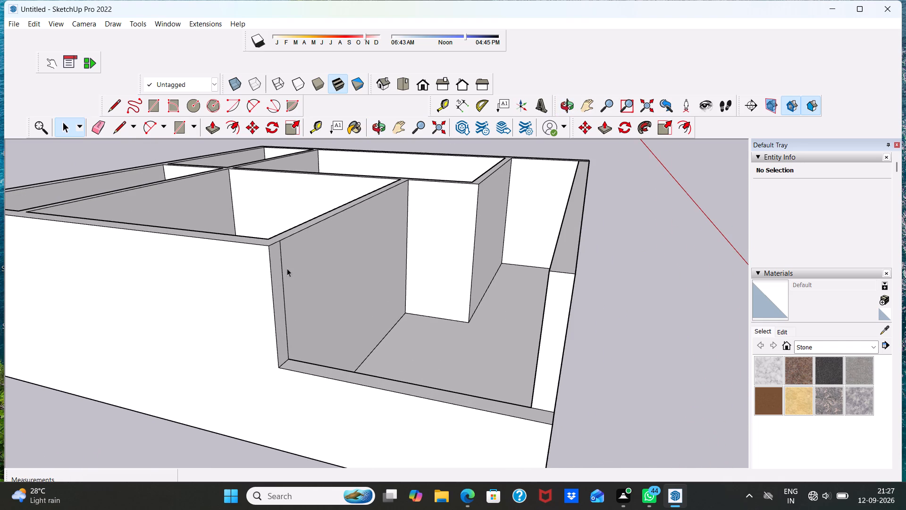
pyautogui.click(461, 106)
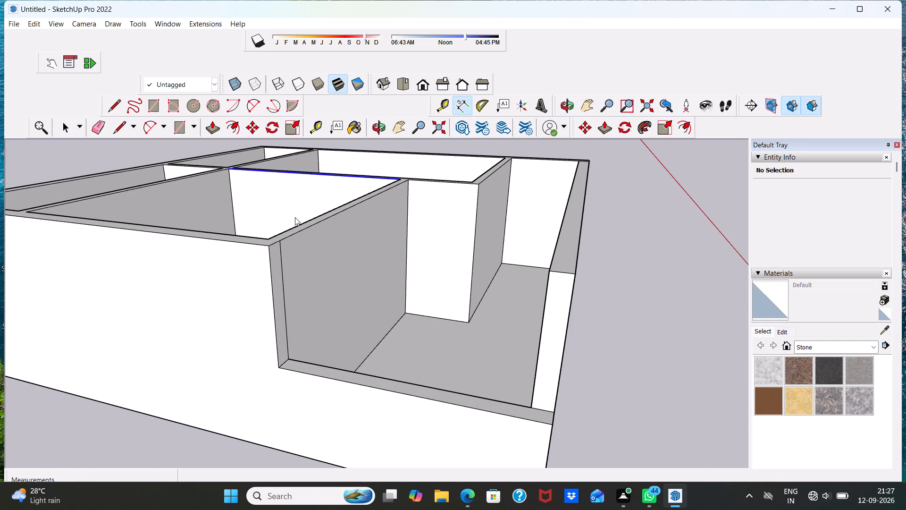
pyautogui.click(268, 247)
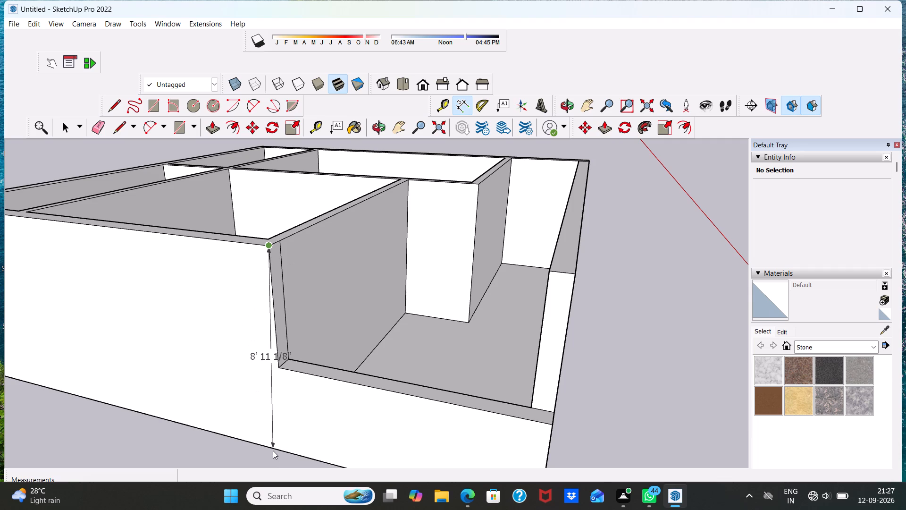
pyautogui.press('space')
# Undo the side section's lowering, the wall-top split lines and the wall raising, back to the flat floor plan.
pyautogui.hotkey('ctrl', 'z')
pyautogui.keyDown('ctrl'); pyautogui.click(275, 447); pyautogui.keyUp('ctrl')
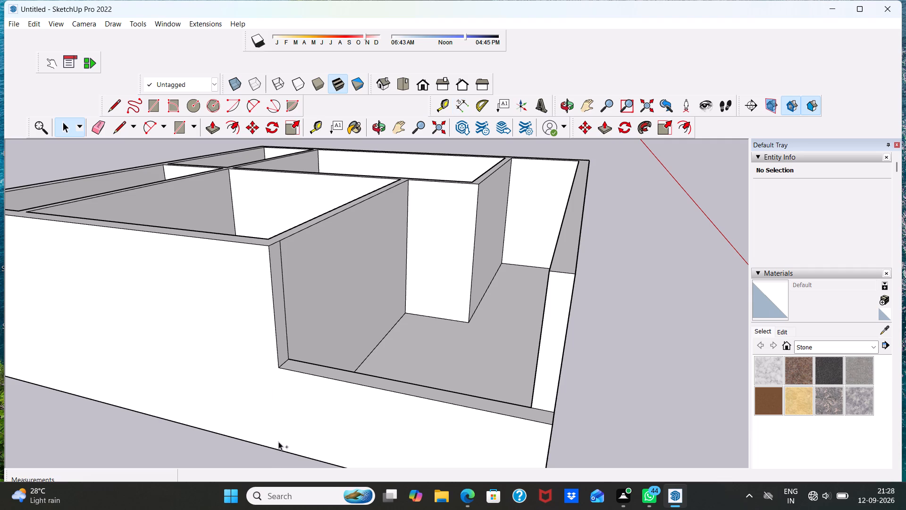
pyautogui.hotkey('ctrl', 'z')
pyautogui.hotkey('ctrl', 'z')
pyautogui.hotkey('ctrl', 'z')
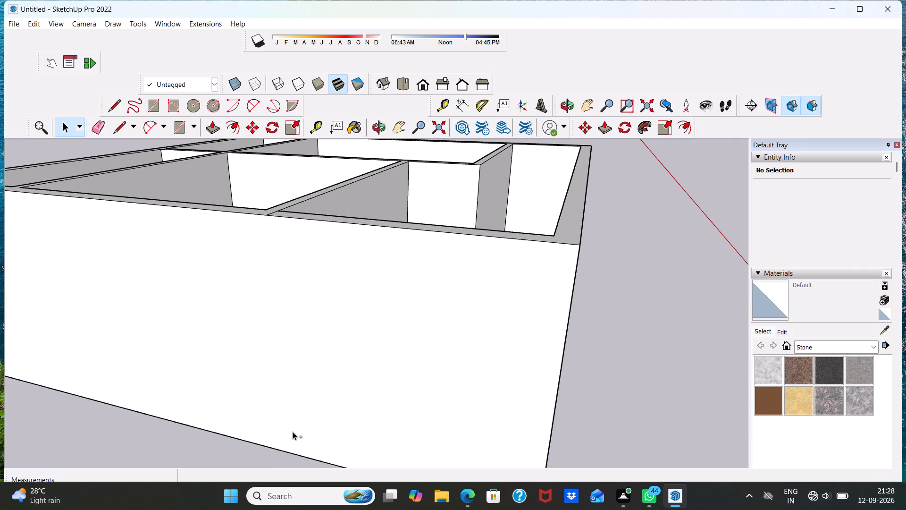
pyautogui.hotkey('ctrl', 'z')
pyautogui.hotkey('ctrl', 'z')
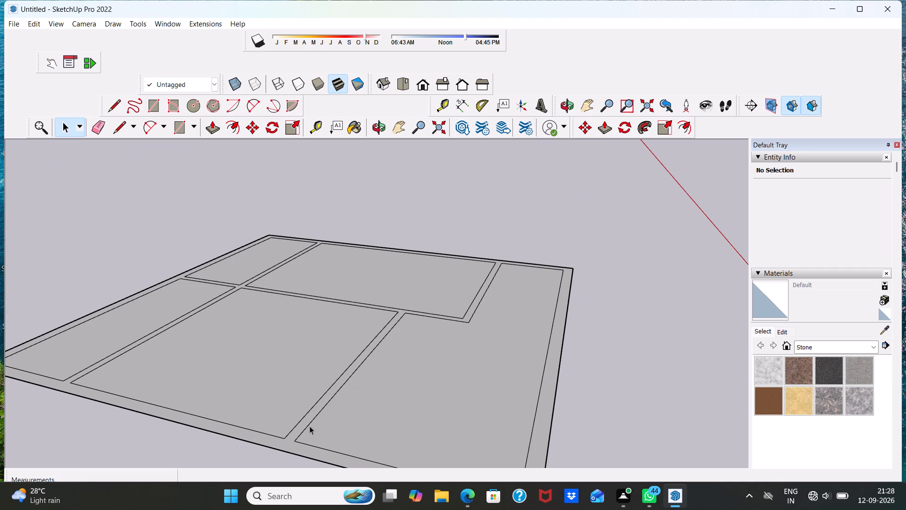
# Raise the connected wall outline of the floor plan 10' with Push/Pull.
pyautogui.press('space')
pyautogui.moveTo(407, 372); pyautogui.dragTo(108, 413, button='middle')
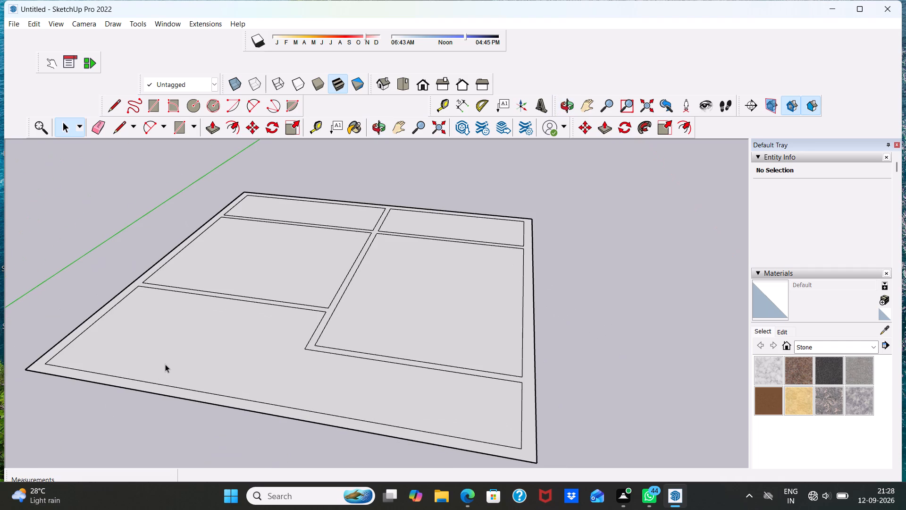
pyautogui.moveTo(165, 363); pyautogui.dragTo(243, 385, button='middle')
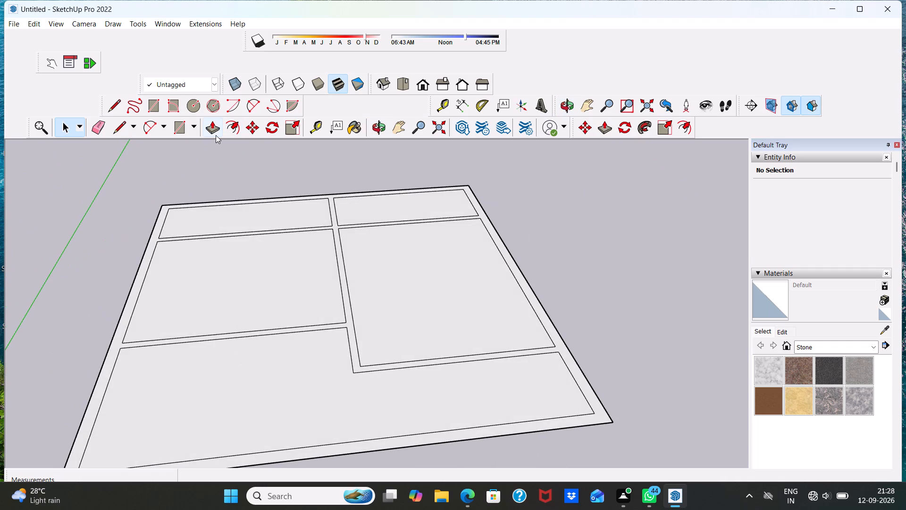
pyautogui.click(210, 129)
pyautogui.scroll(4, 101, 362)
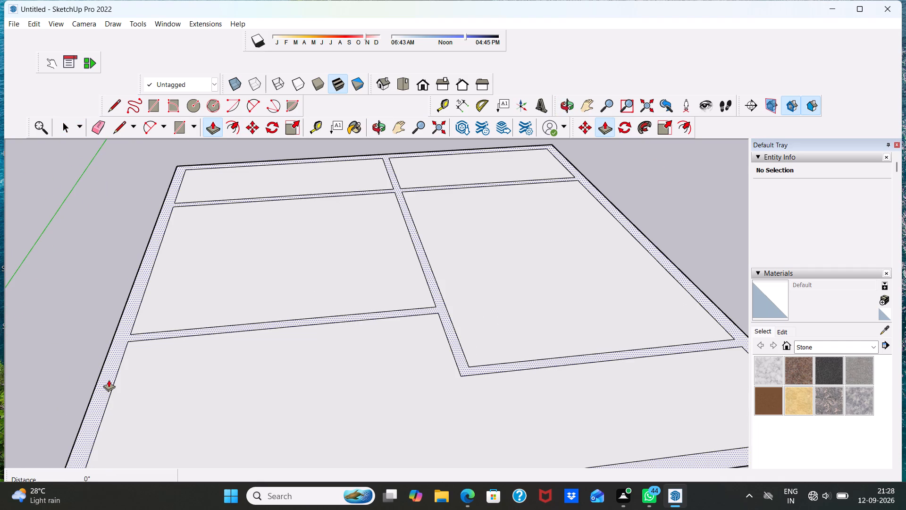
pyautogui.click(101, 379)
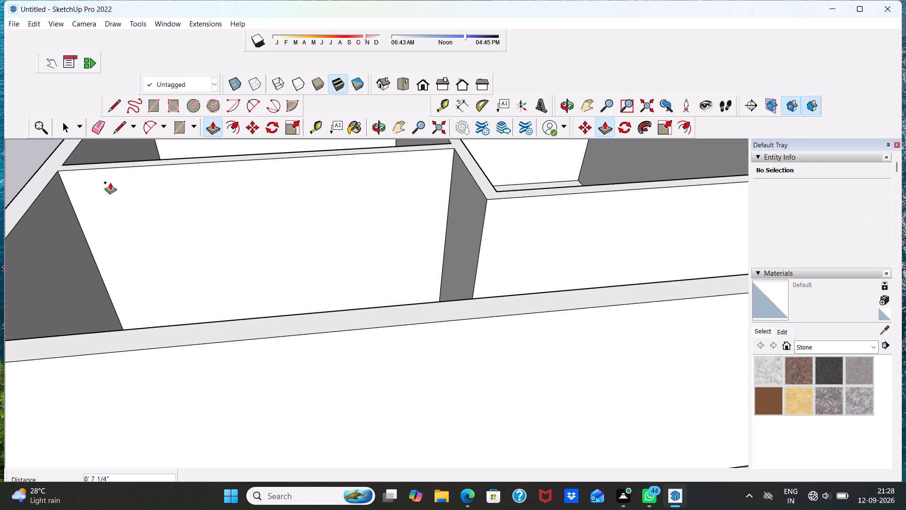
pyautogui.write("10'")
pyautogui.press('Return')
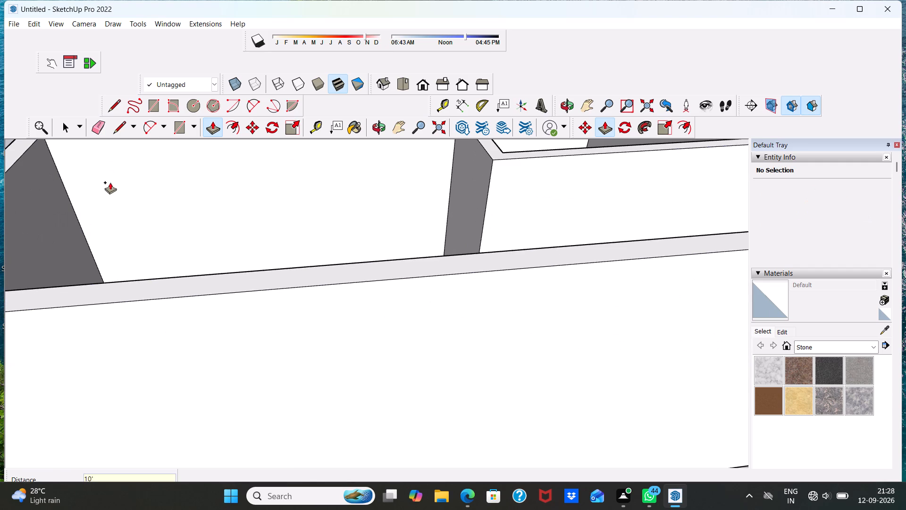
pyautogui.press('space')
# Measure the raised front wall's height at its outer corner with the Dimension tool, without placing a dimension.
pyautogui.scroll(-11, 110, 182)
pyautogui.moveTo(162, 252); pyautogui.dragTo(172, 222, button='middle')
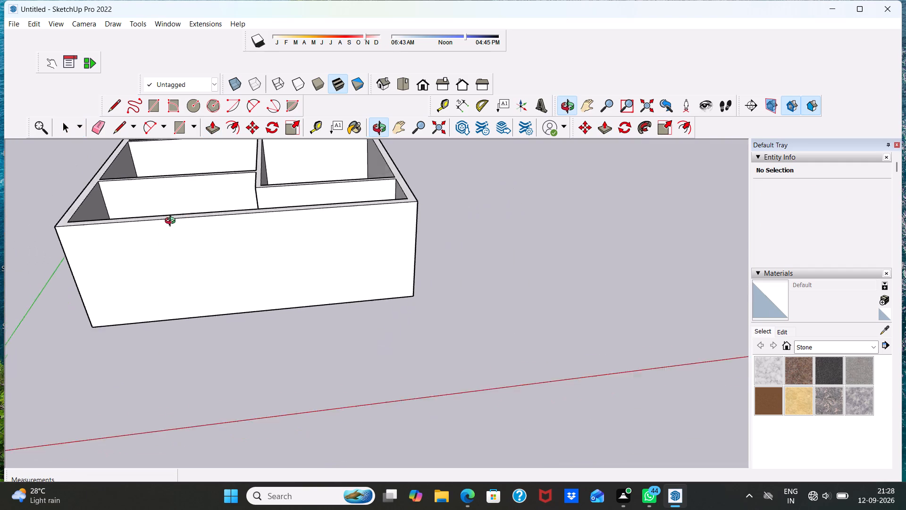
pyautogui.moveTo(172, 222); pyautogui.dragTo(250, 257, button='middle')
pyautogui.scroll(4, 251, 259)
pyautogui.scroll(-5, 252, 259)
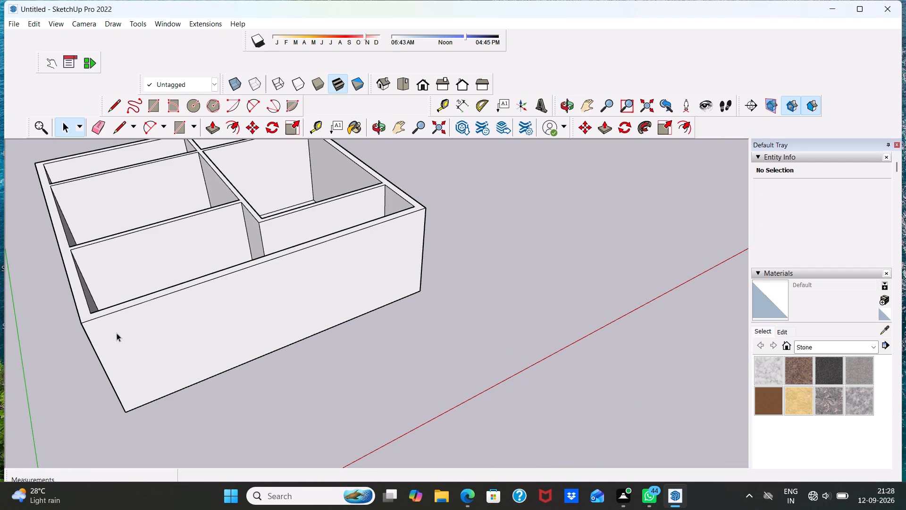
pyautogui.moveTo(118, 358); pyautogui.dragTo(81, 294, button='middle')
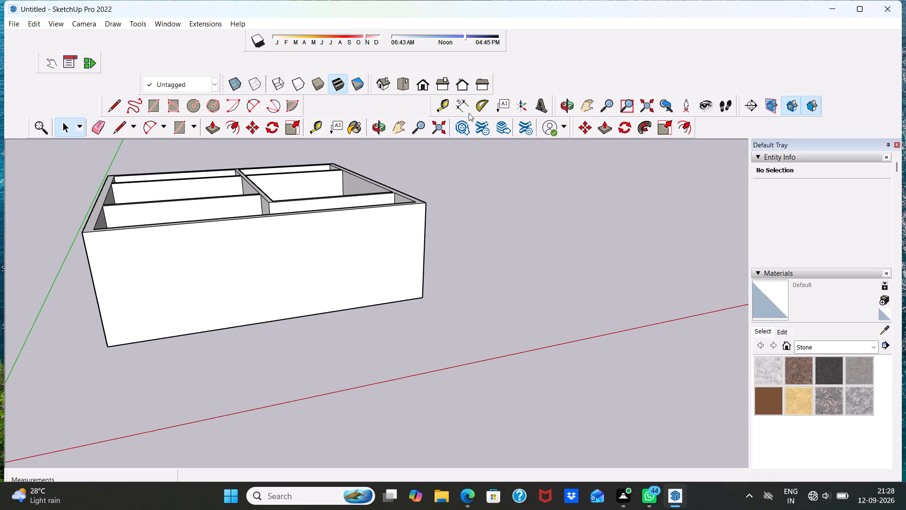
pyautogui.click(459, 100)
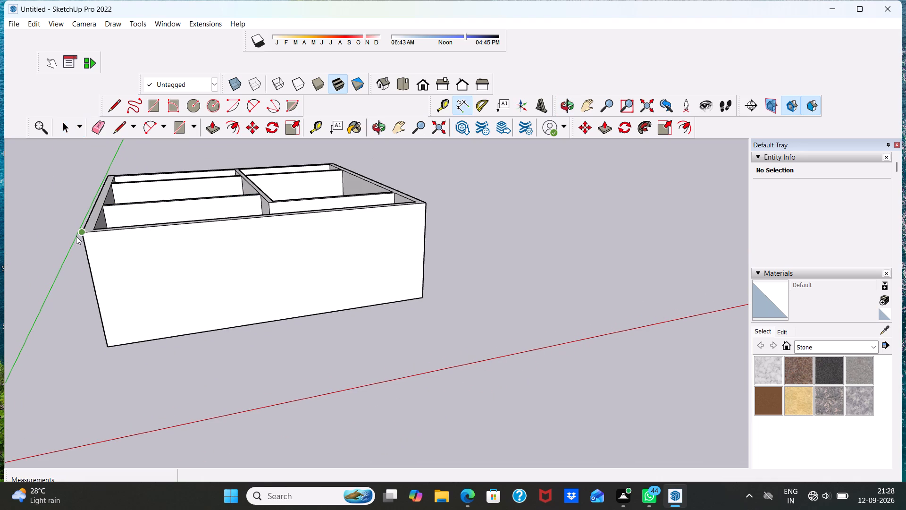
pyautogui.click(80, 230)
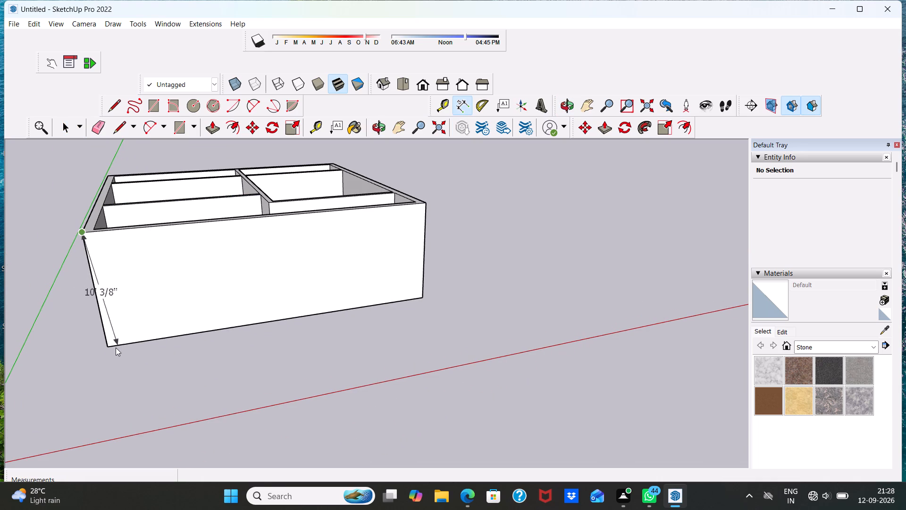
pyautogui.press('space')
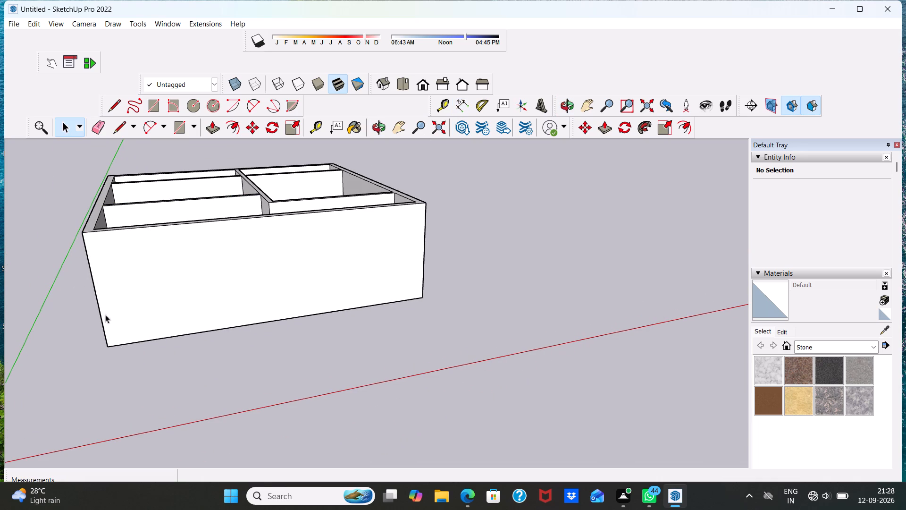
# Draw a 9" line across the outer side wall's top where the front room's partition meets it.
pyautogui.moveTo(96, 307); pyautogui.dragTo(138, 437, button='middle')
pyautogui.scroll(1, 124, 403)
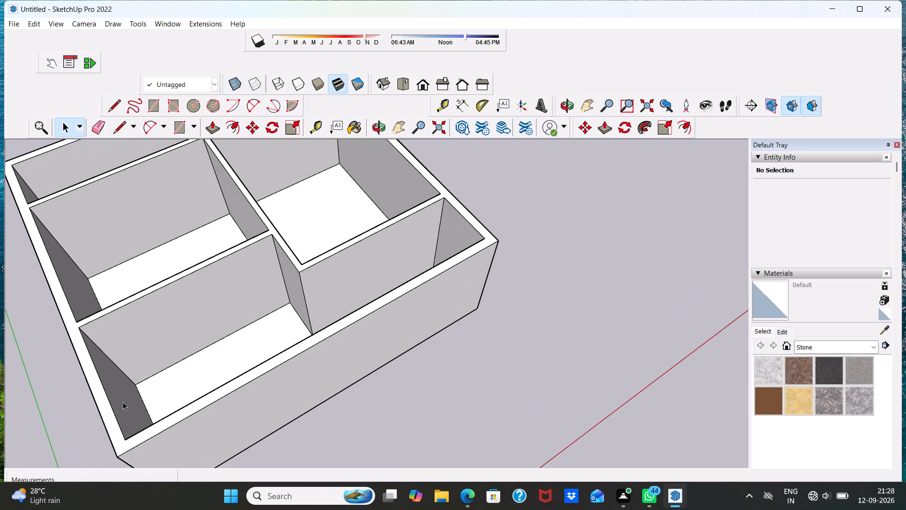
pyautogui.scroll(1, 123, 402)
pyautogui.click(116, 105)
pyautogui.scroll(9, 81, 327)
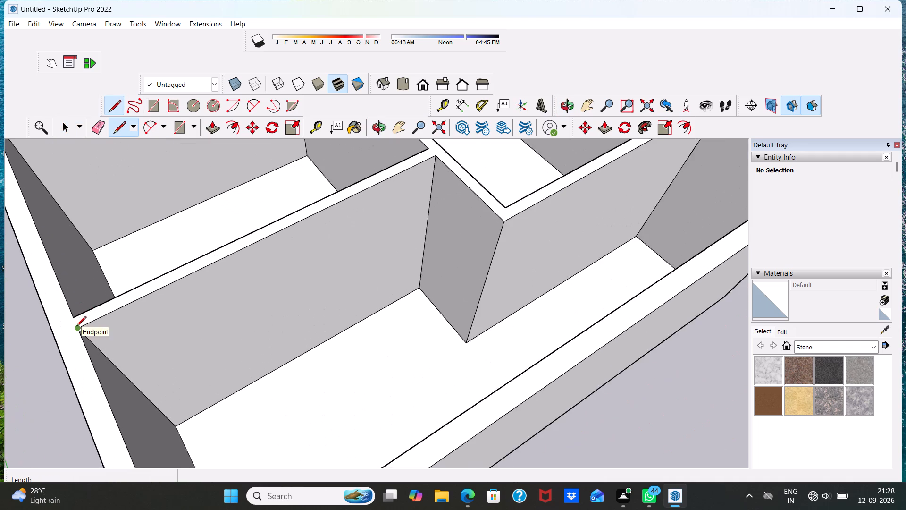
pyautogui.click(76, 328)
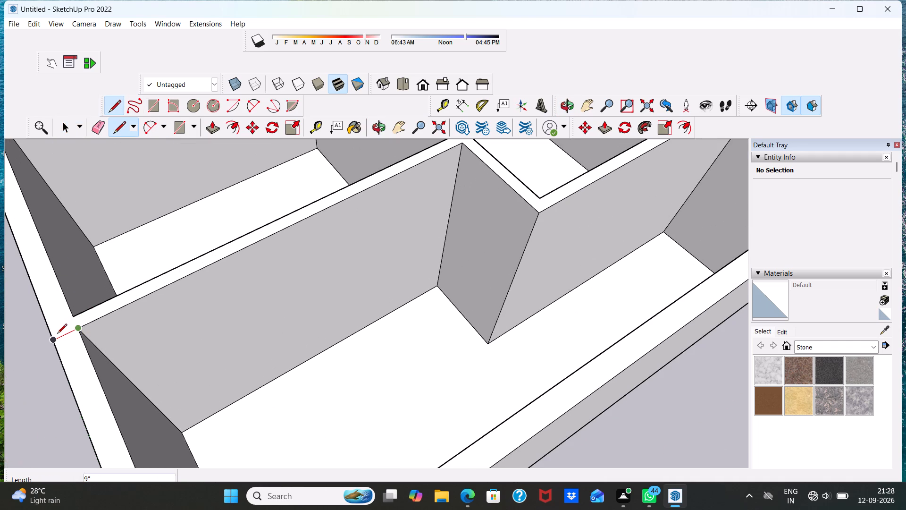
pyautogui.click(53, 336)
pyautogui.scroll(-9, 53, 336)
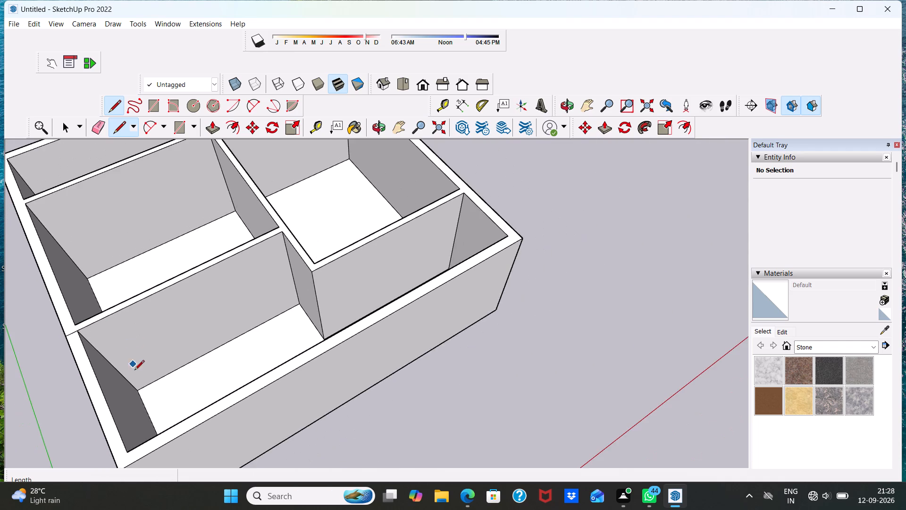
# Draw 9" lines across the front wall's top from its inner corners at both ends to the outer edge.
pyautogui.scroll(-8, 136, 382)
pyautogui.scroll(17, 134, 454)
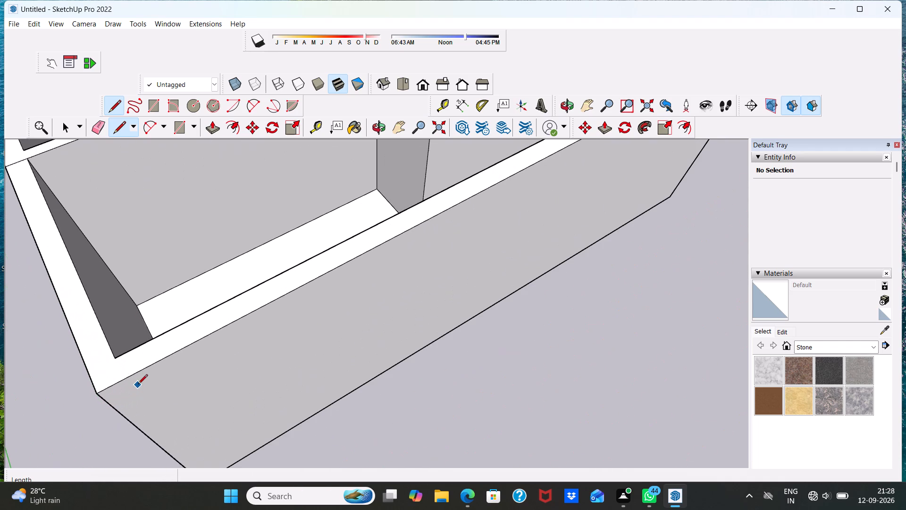
pyautogui.click(114, 357)
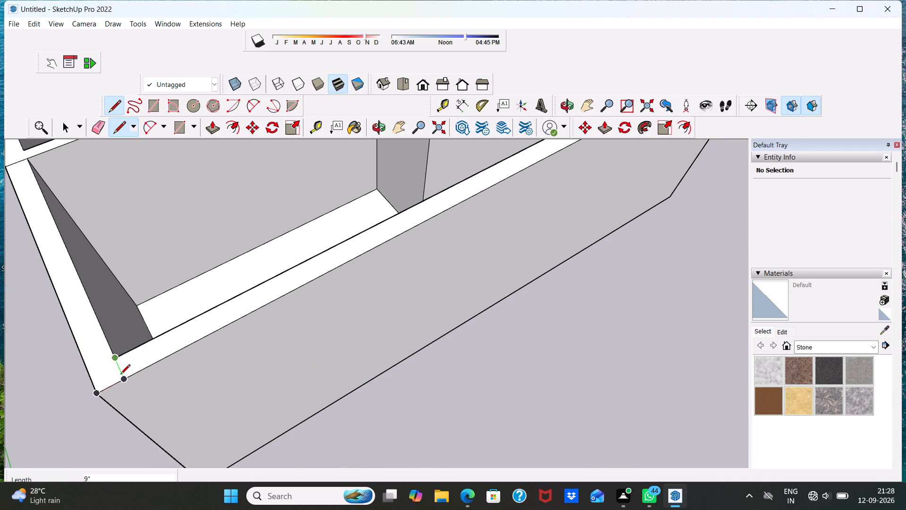
pyautogui.click(120, 375)
pyautogui.scroll(-12, 126, 369)
pyautogui.scroll(1, 255, 370)
pyautogui.scroll(2, 445, 219)
pyautogui.scroll(13, 480, 193)
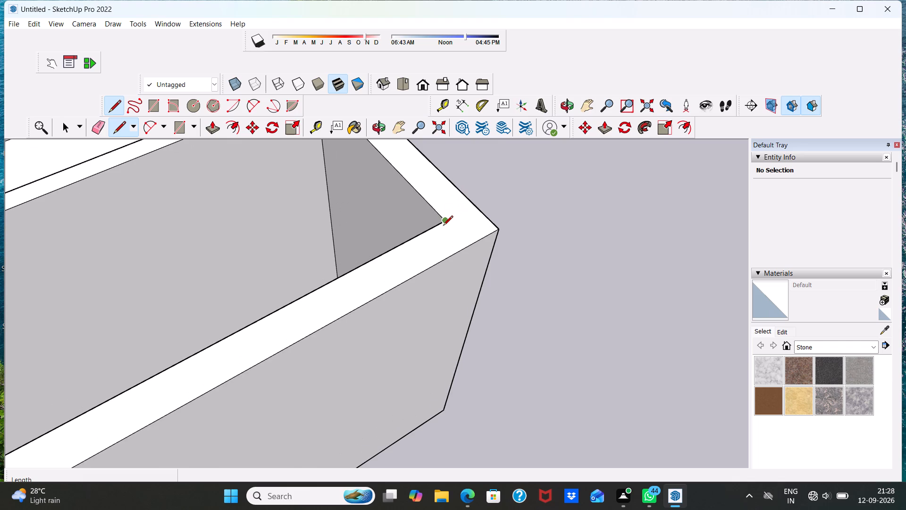
pyautogui.click(443, 226)
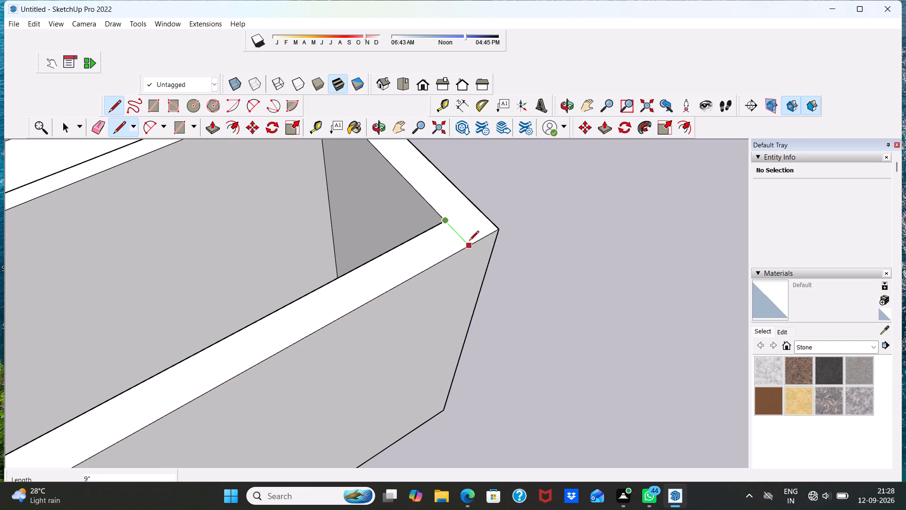
pyautogui.click(469, 241)
pyautogui.scroll(-5, 464, 232)
pyautogui.press('space')
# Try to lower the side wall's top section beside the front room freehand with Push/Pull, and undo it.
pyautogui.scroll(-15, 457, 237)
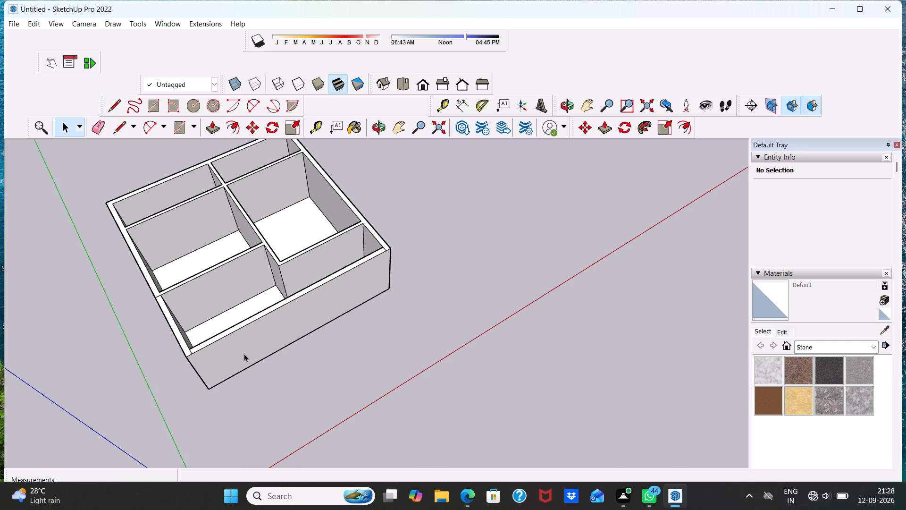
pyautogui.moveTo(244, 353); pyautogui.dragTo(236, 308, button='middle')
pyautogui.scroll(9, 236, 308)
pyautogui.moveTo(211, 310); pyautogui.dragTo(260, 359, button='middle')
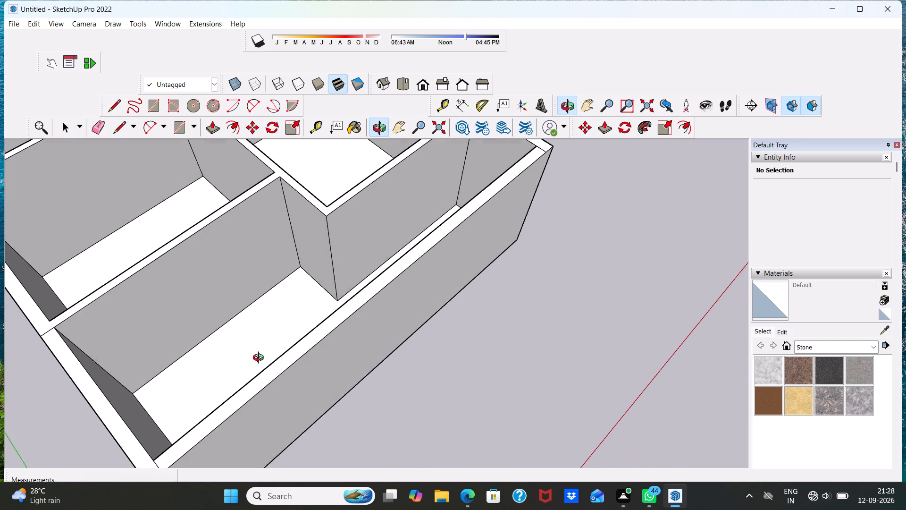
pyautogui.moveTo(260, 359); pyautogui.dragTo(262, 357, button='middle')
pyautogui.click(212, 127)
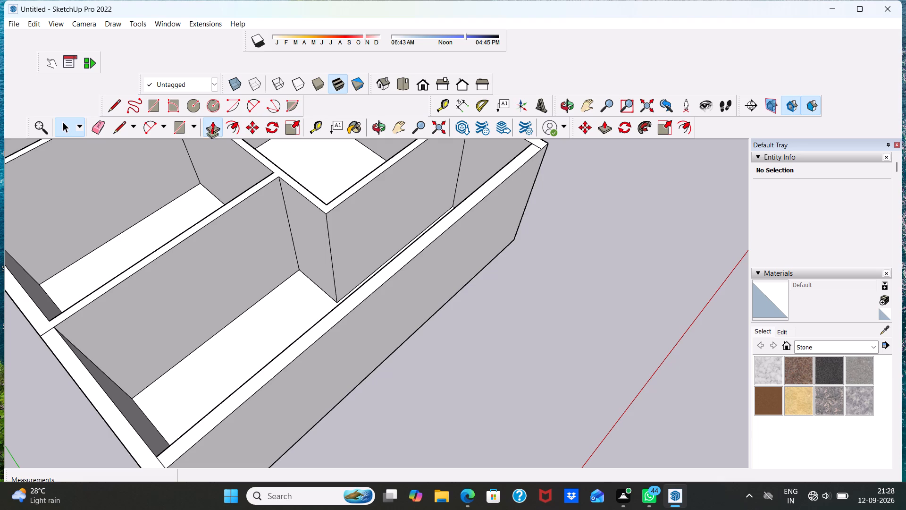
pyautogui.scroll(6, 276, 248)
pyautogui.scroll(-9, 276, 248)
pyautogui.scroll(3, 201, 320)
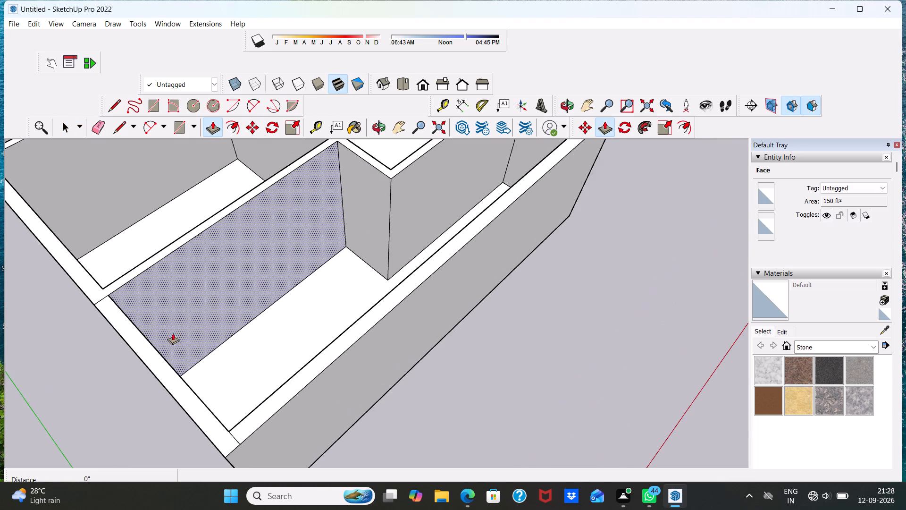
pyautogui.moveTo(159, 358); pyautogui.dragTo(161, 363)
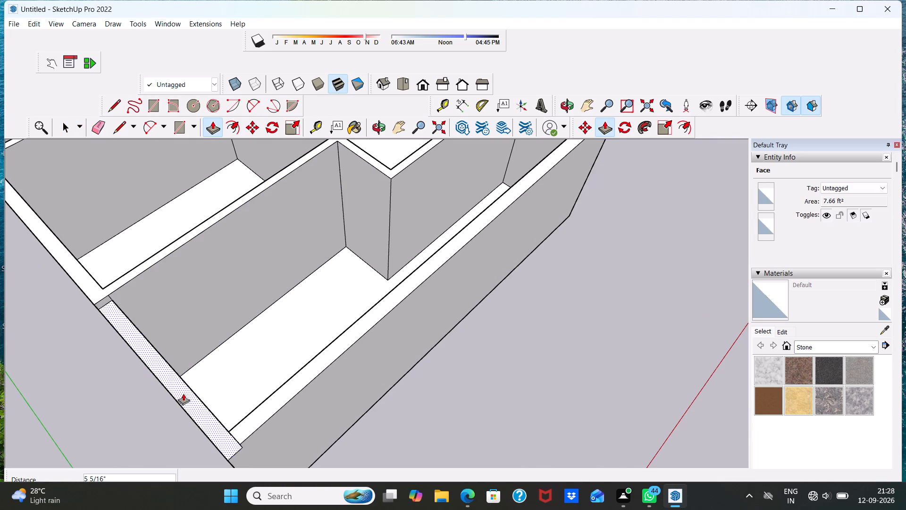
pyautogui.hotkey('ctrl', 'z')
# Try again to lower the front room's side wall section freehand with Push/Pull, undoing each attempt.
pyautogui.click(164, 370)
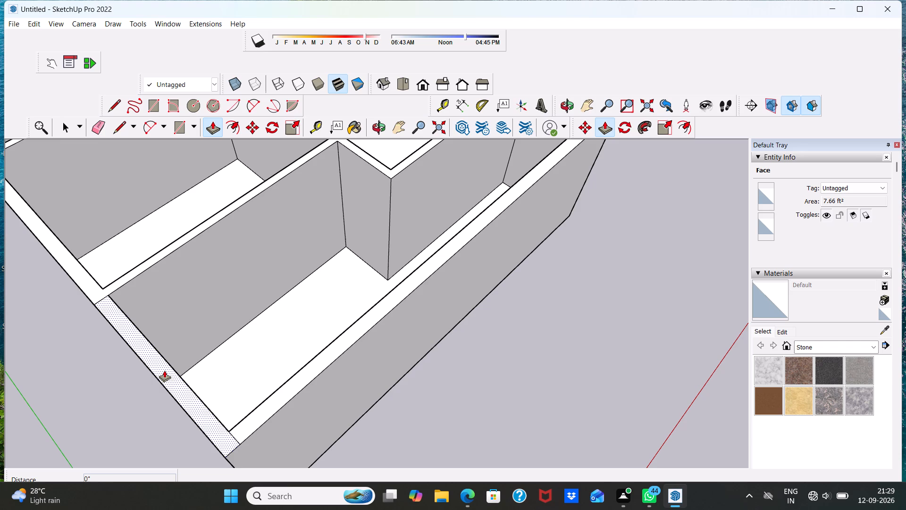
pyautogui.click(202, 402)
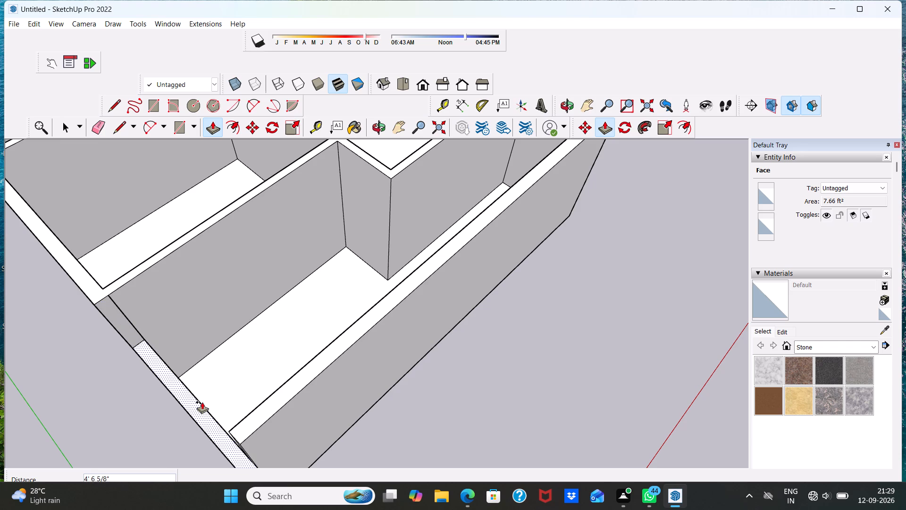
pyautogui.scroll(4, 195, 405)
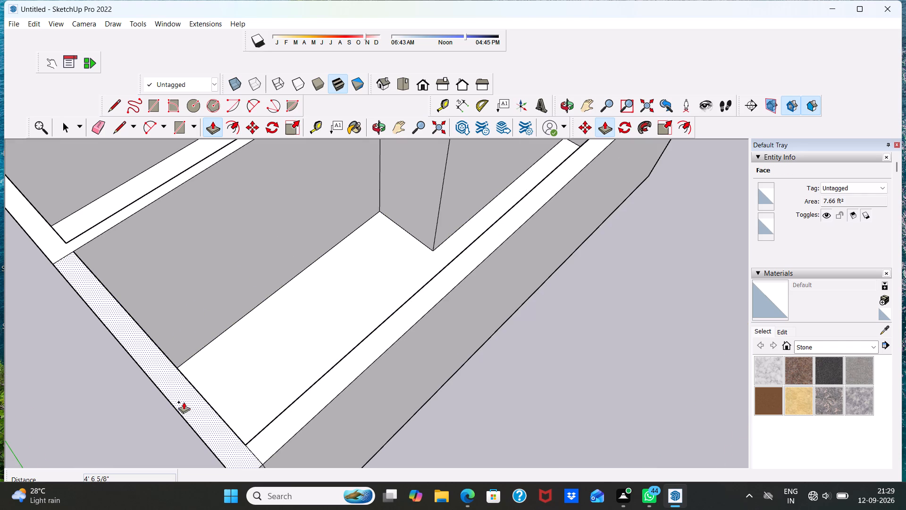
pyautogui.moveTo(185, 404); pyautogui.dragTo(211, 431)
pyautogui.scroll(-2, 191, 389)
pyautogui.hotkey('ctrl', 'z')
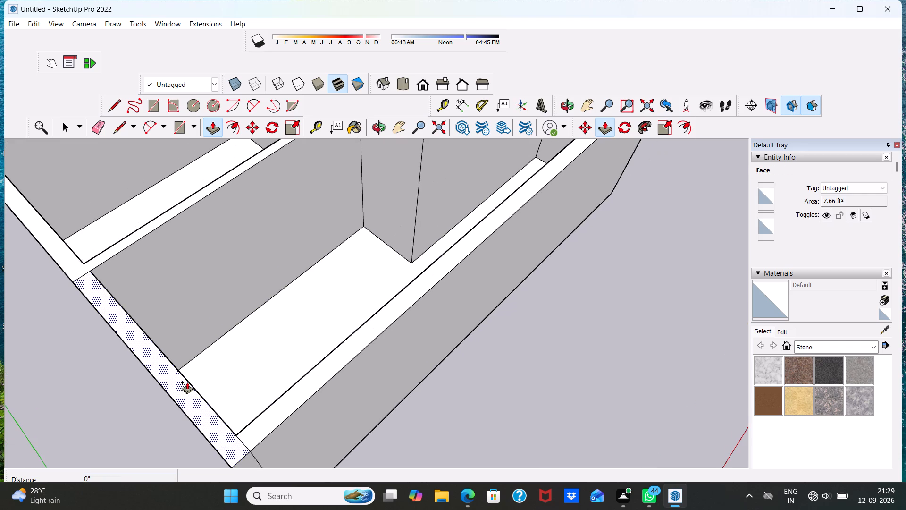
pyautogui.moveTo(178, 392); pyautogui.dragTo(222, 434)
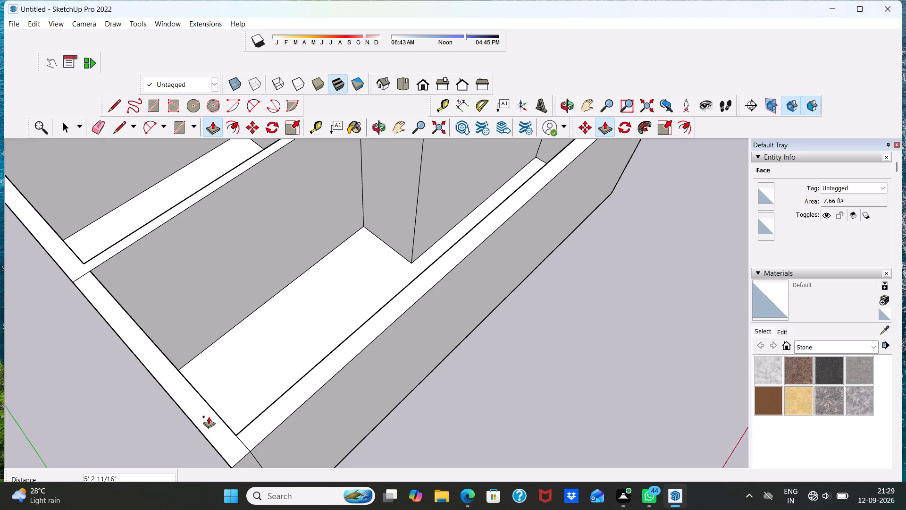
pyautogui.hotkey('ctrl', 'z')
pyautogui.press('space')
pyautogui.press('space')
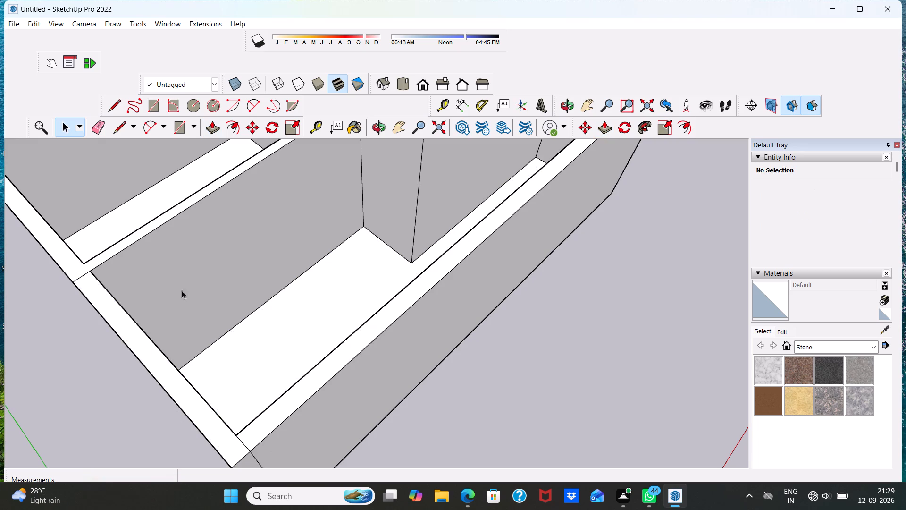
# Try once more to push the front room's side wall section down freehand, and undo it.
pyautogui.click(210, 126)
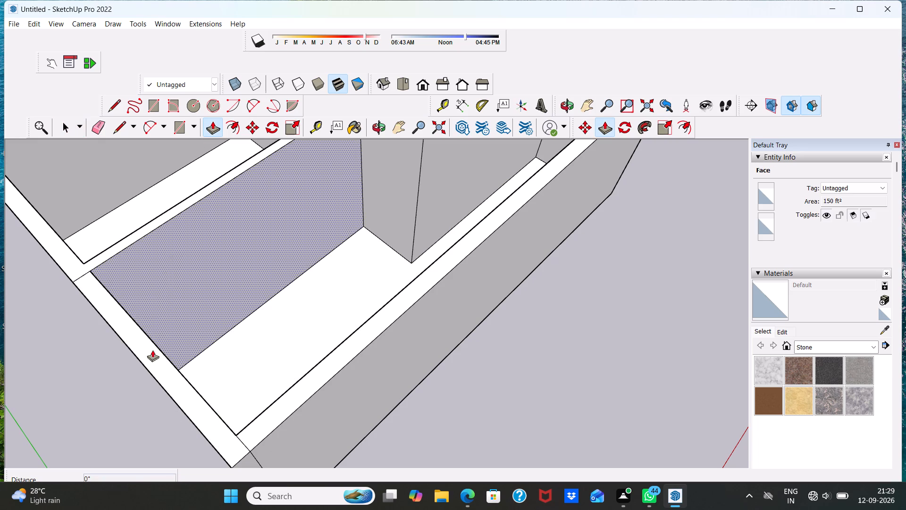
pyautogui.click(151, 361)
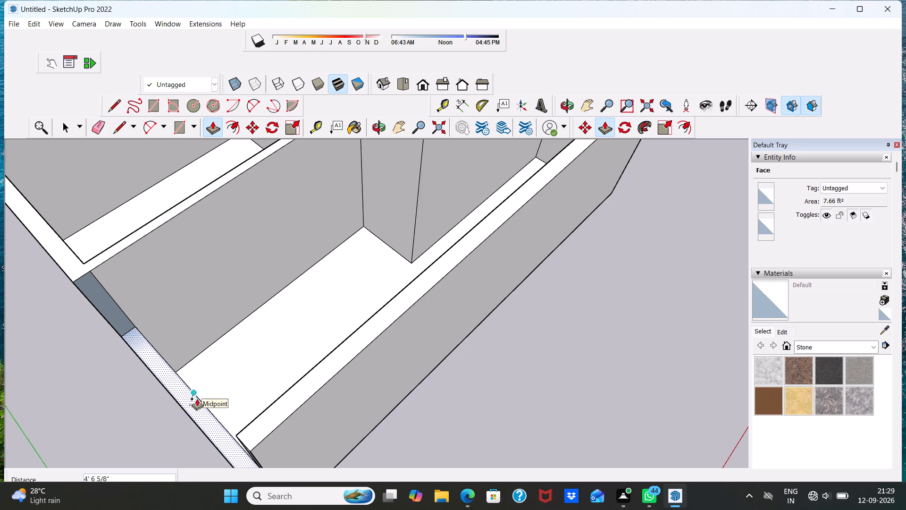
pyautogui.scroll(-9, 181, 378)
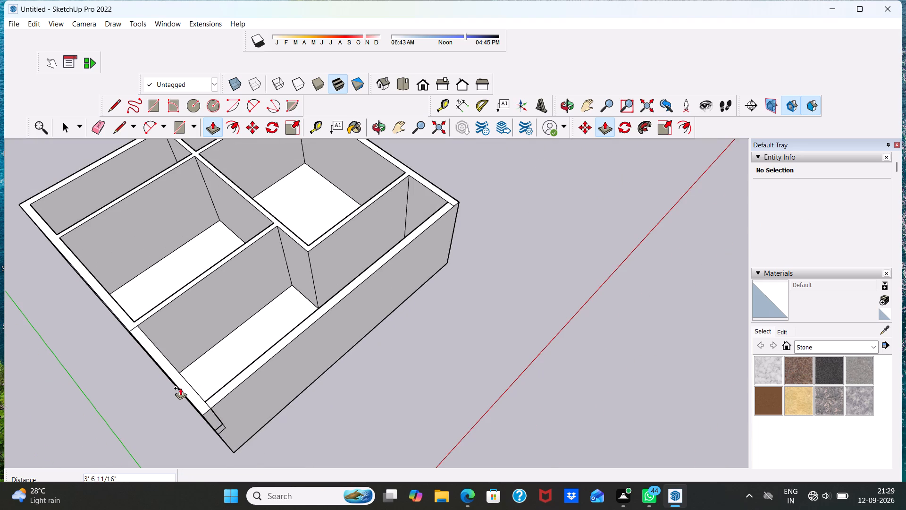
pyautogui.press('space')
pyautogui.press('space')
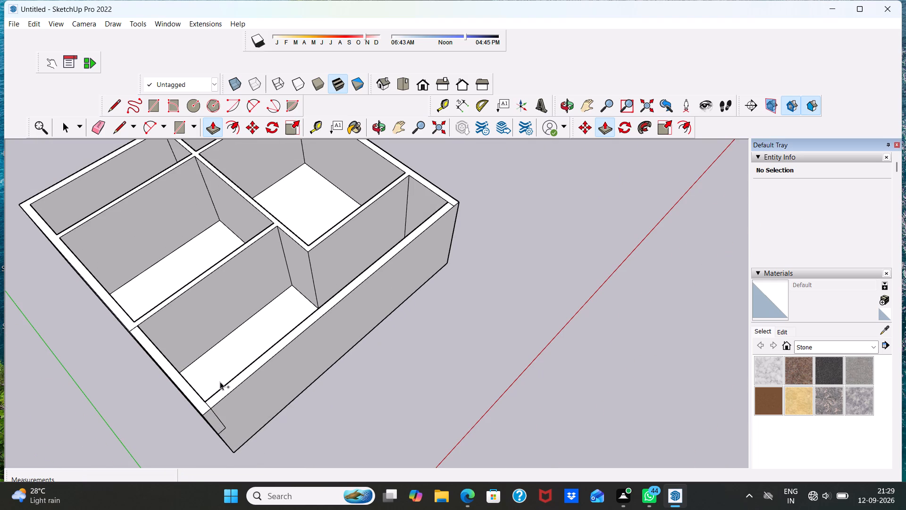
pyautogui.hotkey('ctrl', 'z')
# Lower the side wall section beside the front room by 6' with Push/Pull.
pyautogui.scroll(7, 165, 362)
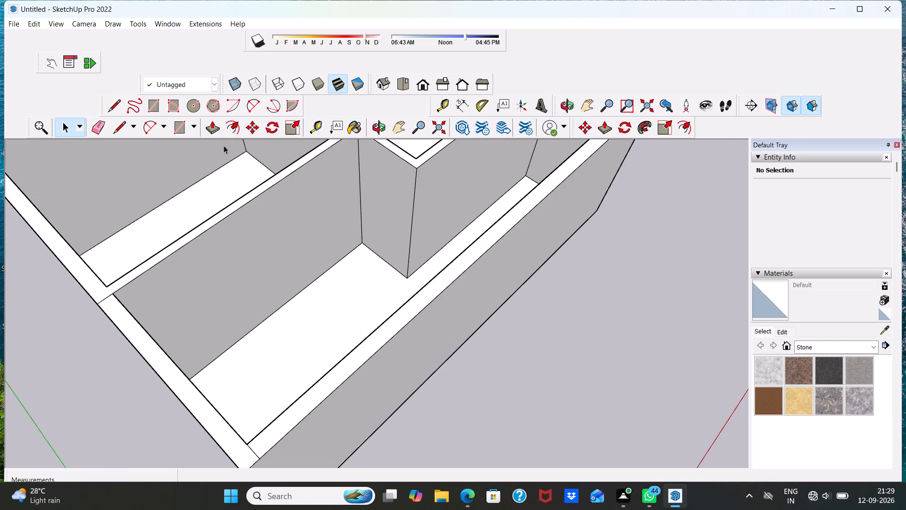
pyautogui.click(211, 129)
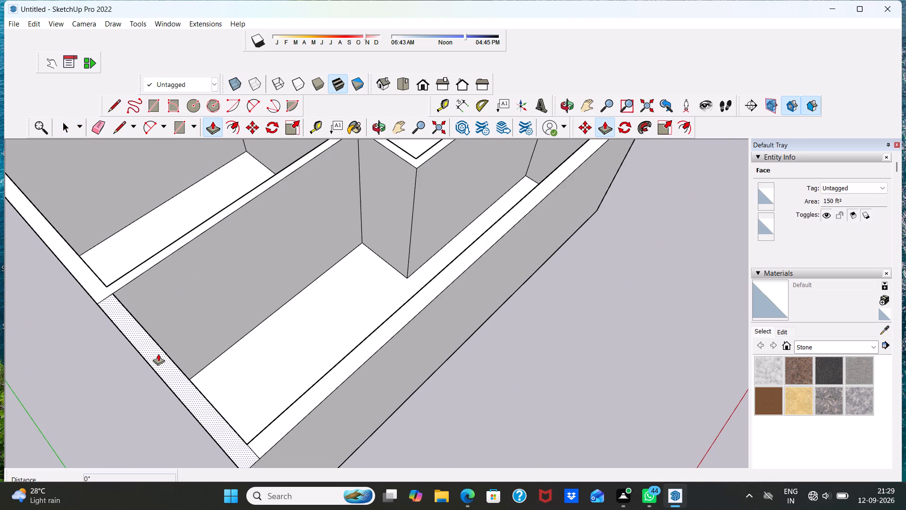
pyautogui.click(161, 357)
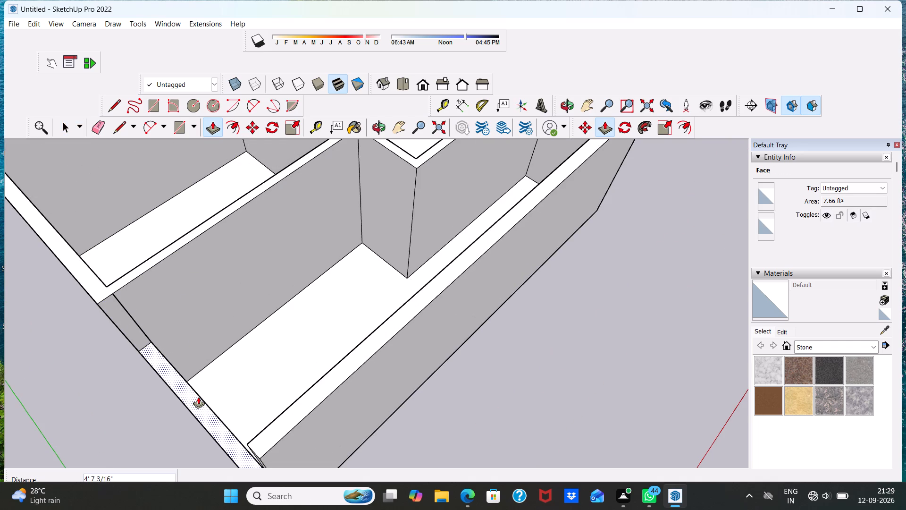
pyautogui.write("6'")
pyautogui.press('Return')
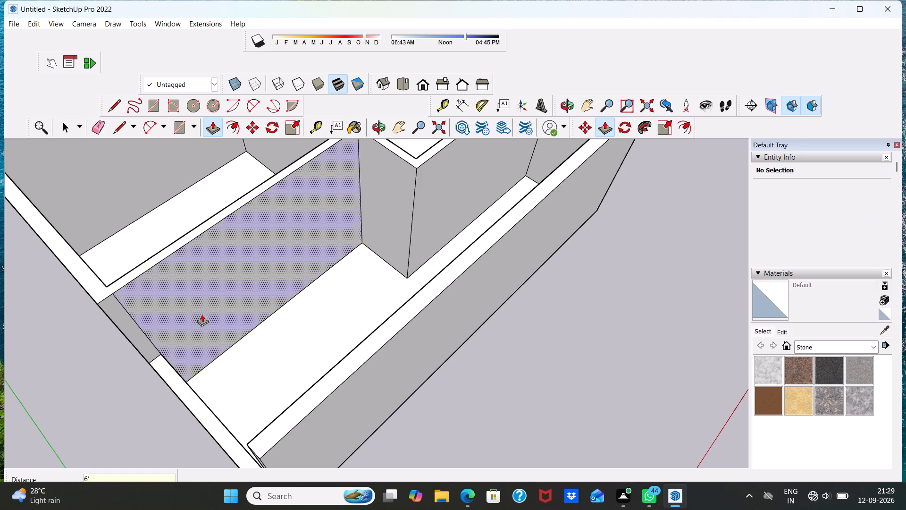
# Lower the front wall's top by 6' with Push/Pull along the front room.
pyautogui.moveTo(294, 411); pyautogui.dragTo(206, 290, button='middle')
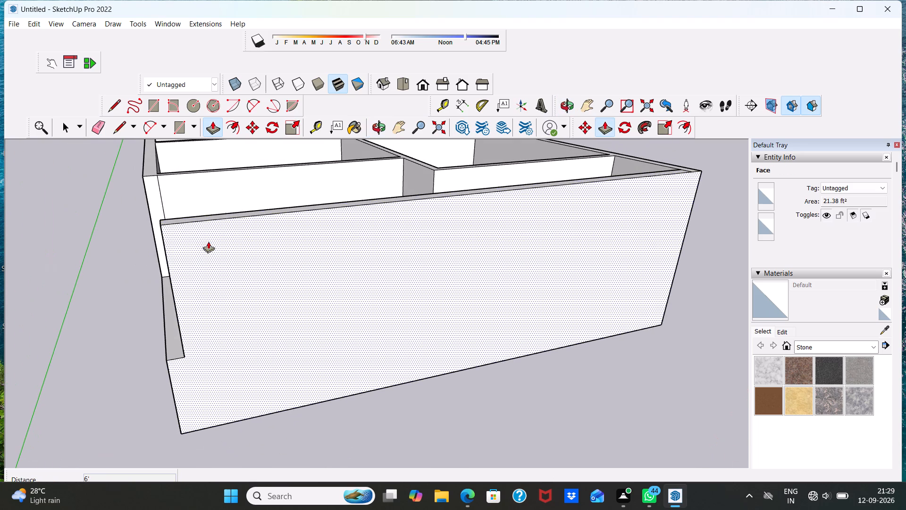
pyautogui.moveTo(214, 195); pyautogui.dragTo(167, 269, button='middle')
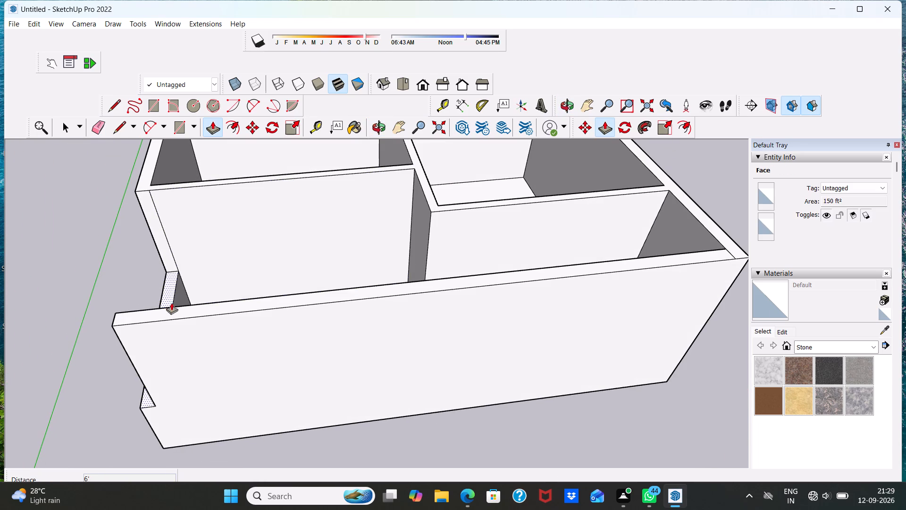
pyautogui.click(172, 309)
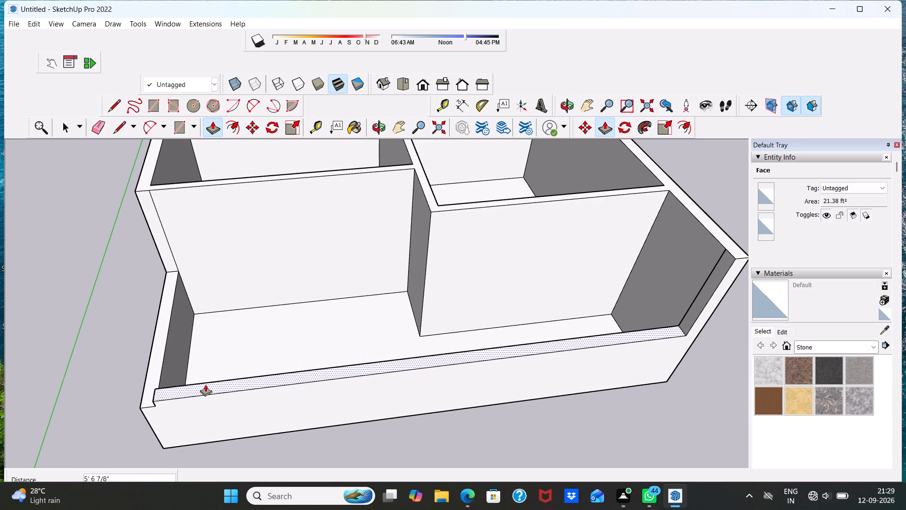
pyautogui.write("6'")
pyautogui.press('Return')
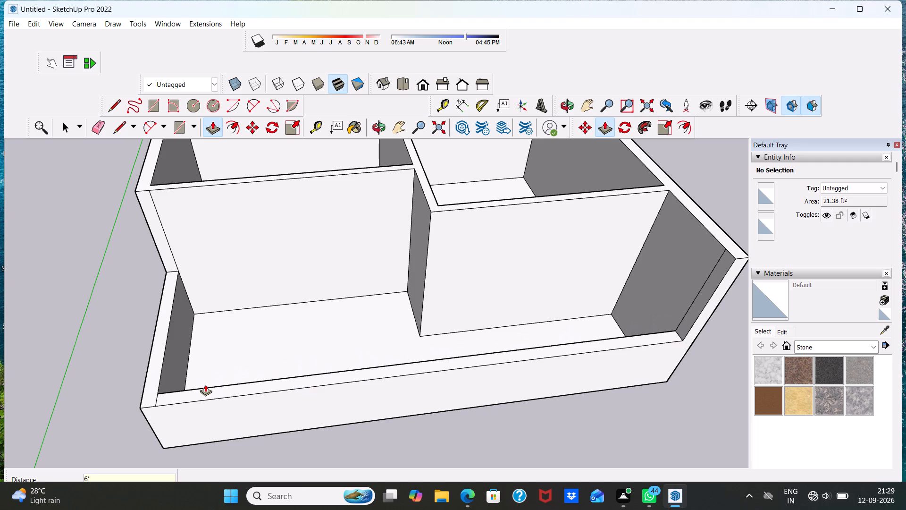
pyautogui.press('space')
pyautogui.scroll(-1, 266, 362)
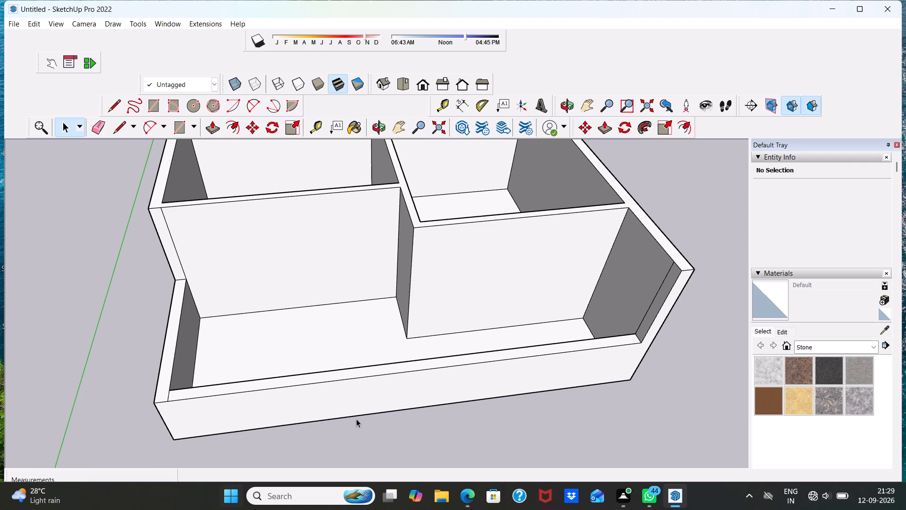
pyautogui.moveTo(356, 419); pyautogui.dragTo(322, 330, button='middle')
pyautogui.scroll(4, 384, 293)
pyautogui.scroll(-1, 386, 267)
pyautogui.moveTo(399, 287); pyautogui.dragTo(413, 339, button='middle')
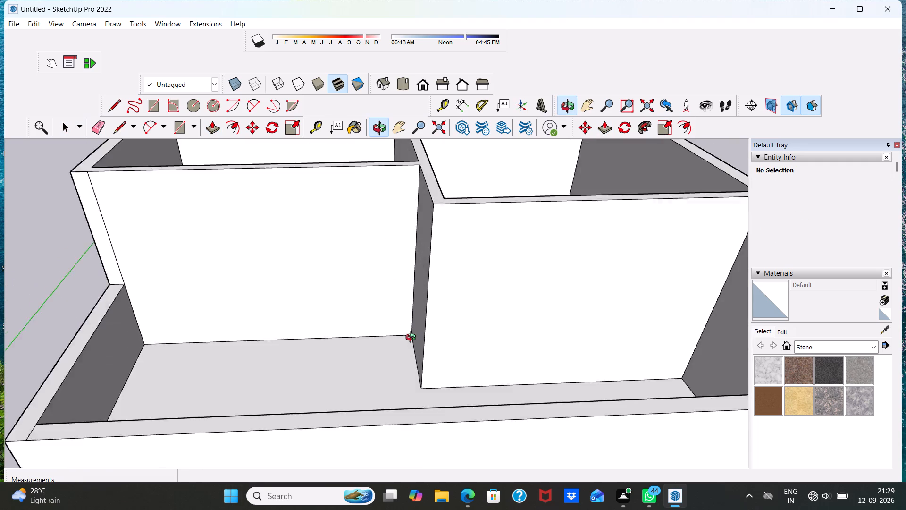
# Erase the leftover vertical edge on the front room's partition wall where it meets the lowered side wall.
pyautogui.moveTo(413, 339); pyautogui.dragTo(409, 387, button='middle')
pyautogui.press('space')
pyautogui.press('space')
pyautogui.scroll(4, 71, 285)
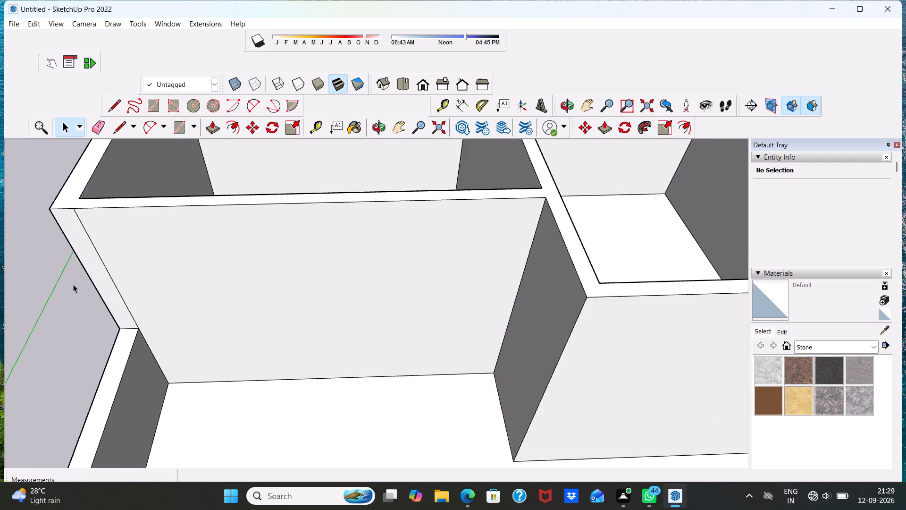
pyautogui.scroll(6, 92, 269)
pyautogui.scroll(-1, 90, 249)
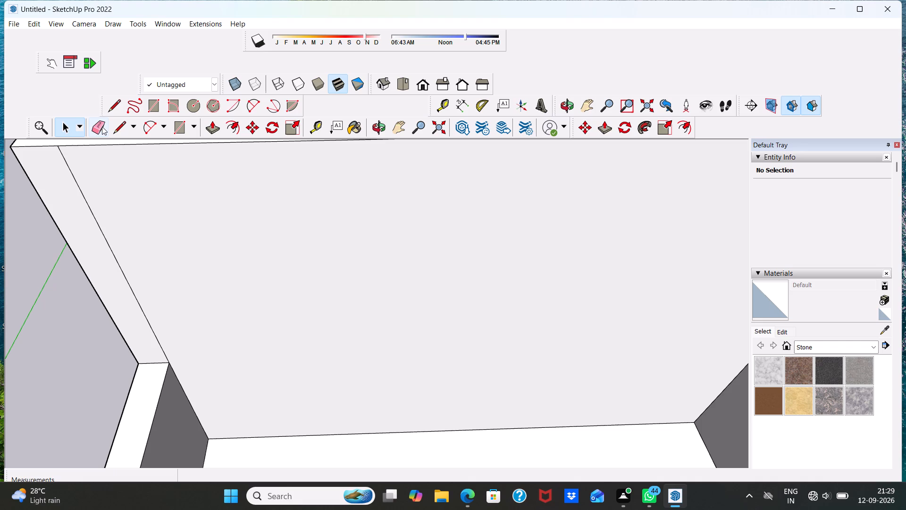
pyautogui.click(102, 126)
pyautogui.click(94, 215)
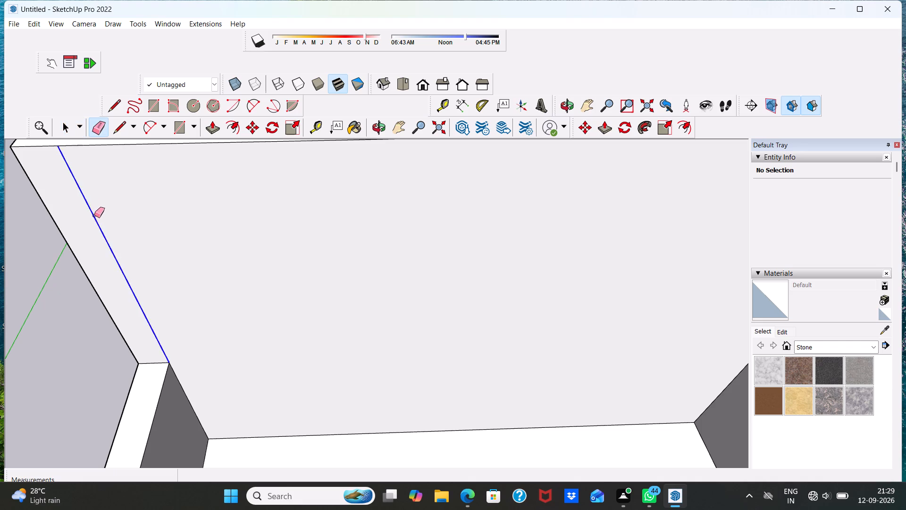
# Inspect the lowered front and side walls and the front room's corners from several angles.
pyautogui.scroll(-6, 94, 215)
pyautogui.moveTo(149, 228); pyautogui.dragTo(52, 439, button='middle')
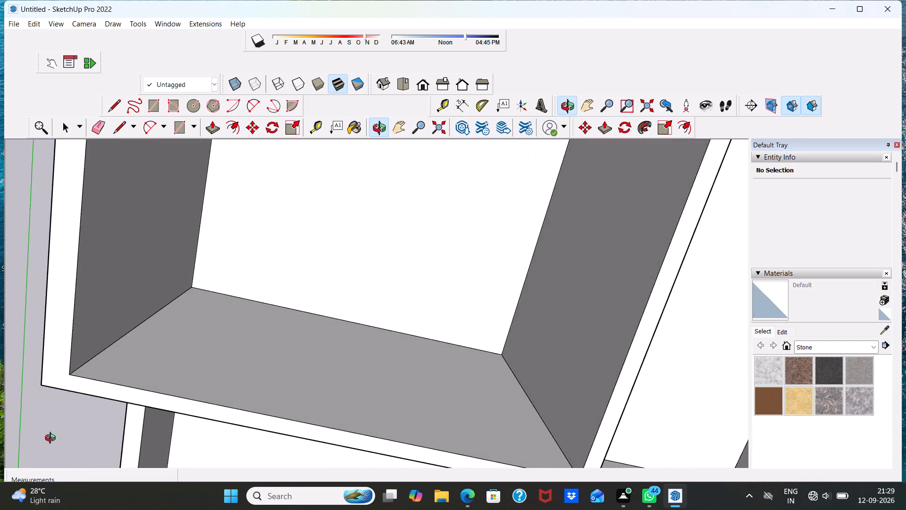
pyautogui.moveTo(52, 439); pyautogui.dragTo(295, 323, button='middle')
pyautogui.scroll(-5, 442, 323)
pyautogui.moveTo(513, 332); pyautogui.dragTo(505, 180, button='middle')
pyautogui.scroll(-9, 502, 219)
pyautogui.press('space')
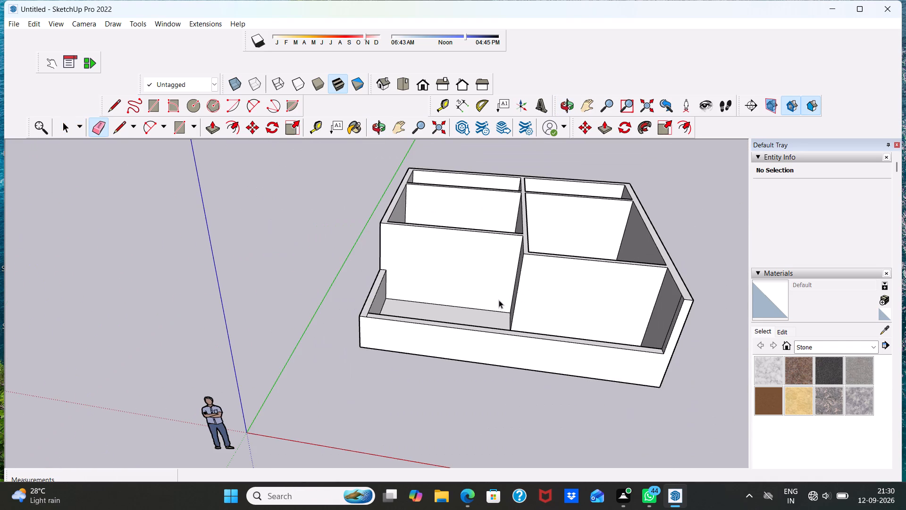
pyautogui.scroll(-1, 487, 318)
pyautogui.moveTo(487, 318); pyautogui.dragTo(500, 316, button='middle')
pyautogui.scroll(16, 644, 312)
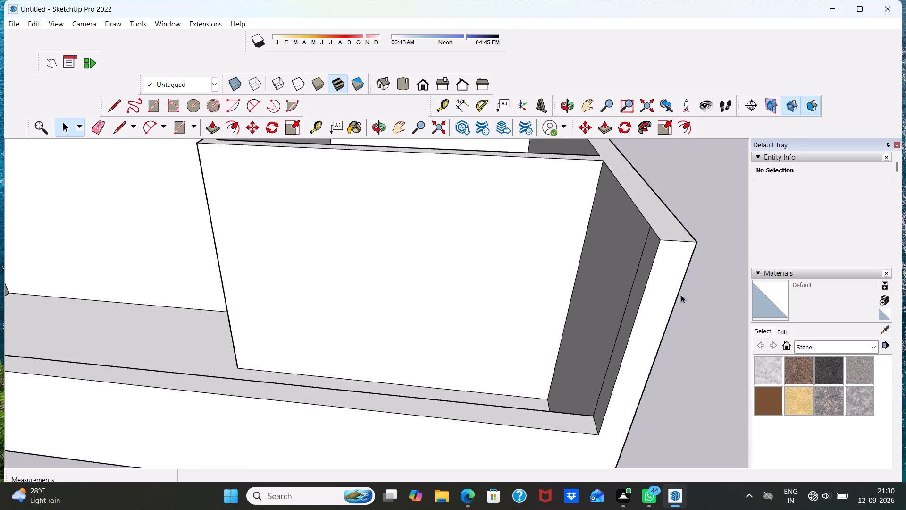
pyautogui.scroll(3, 641, 294)
pyautogui.moveTo(592, 291); pyautogui.dragTo(735, 316, button='middle')
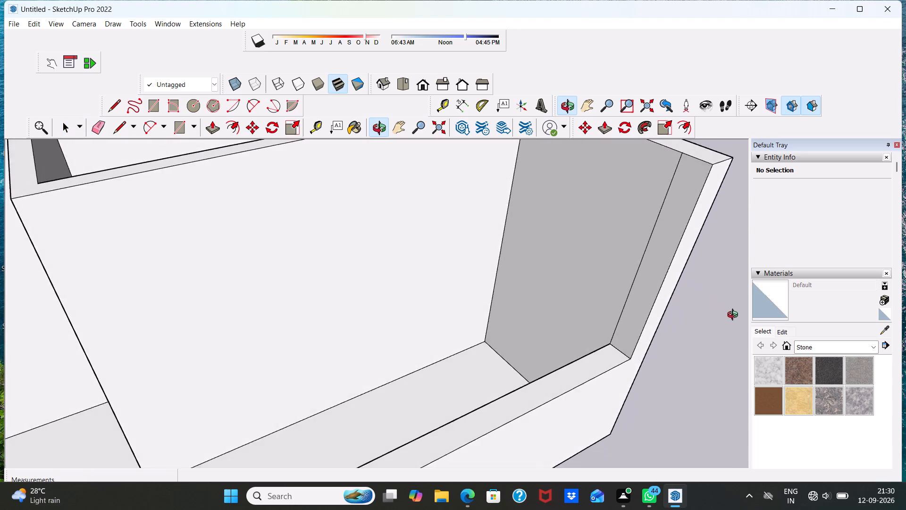
pyautogui.moveTo(735, 316); pyautogui.dragTo(773, 374, button='middle')
pyautogui.scroll(-1, 773, 374)
pyautogui.moveTo(559, 314); pyautogui.dragTo(480, 308, button='middle')
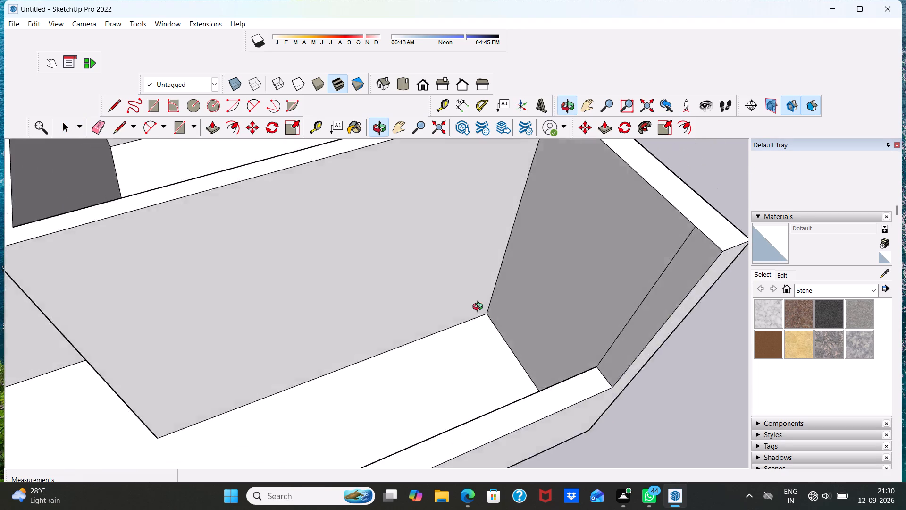
pyautogui.moveTo(480, 308); pyautogui.dragTo(417, 236, button='middle')
pyautogui.scroll(1, 408, 229)
pyautogui.scroll(-8, 403, 243)
pyautogui.scroll(-6, 145, 282)
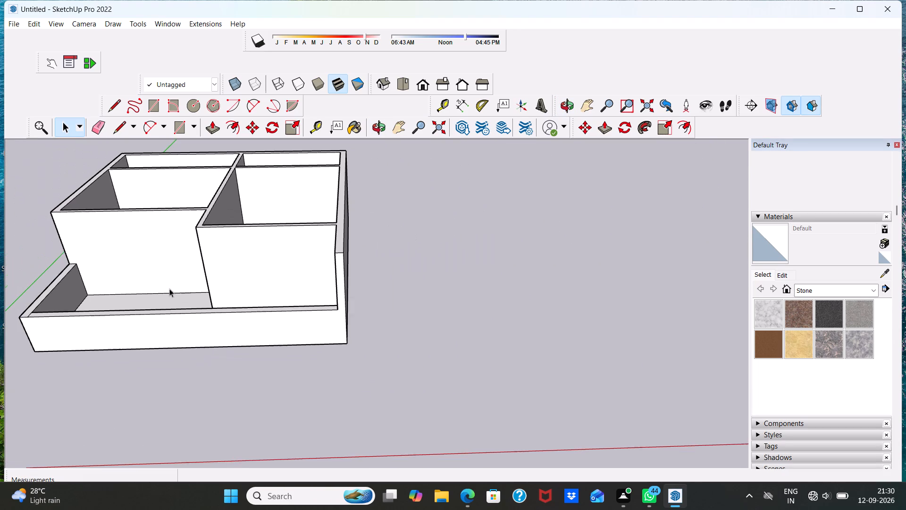
pyautogui.scroll(4, 130, 266)
pyautogui.moveTo(127, 257); pyautogui.dragTo(152, 189, button='middle')
pyautogui.scroll(1, 152, 189)
pyautogui.scroll(-4, 167, 212)
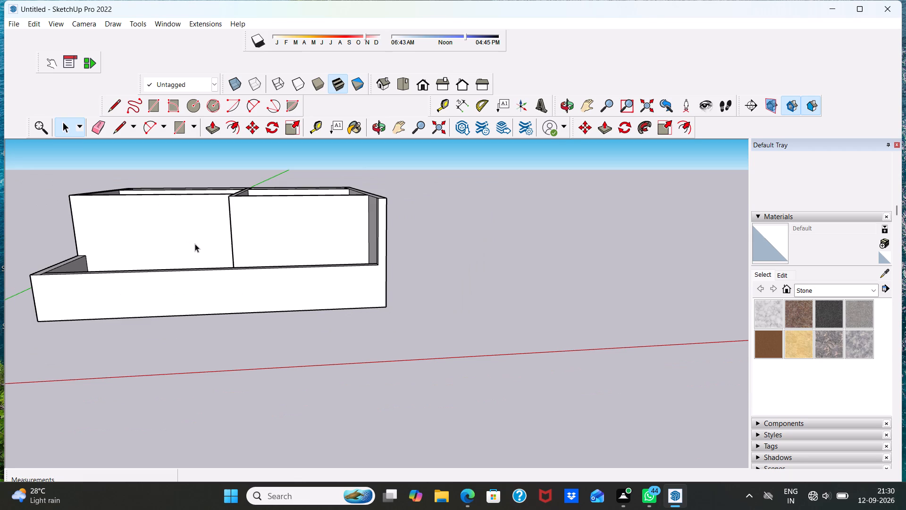
pyautogui.scroll(2, 78, 99)
# Draw a 3' by 7' door rectangle from the floor edge on the partition wall behind the front room.
pyautogui.click(149, 102)
pyautogui.scroll(5, 192, 265)
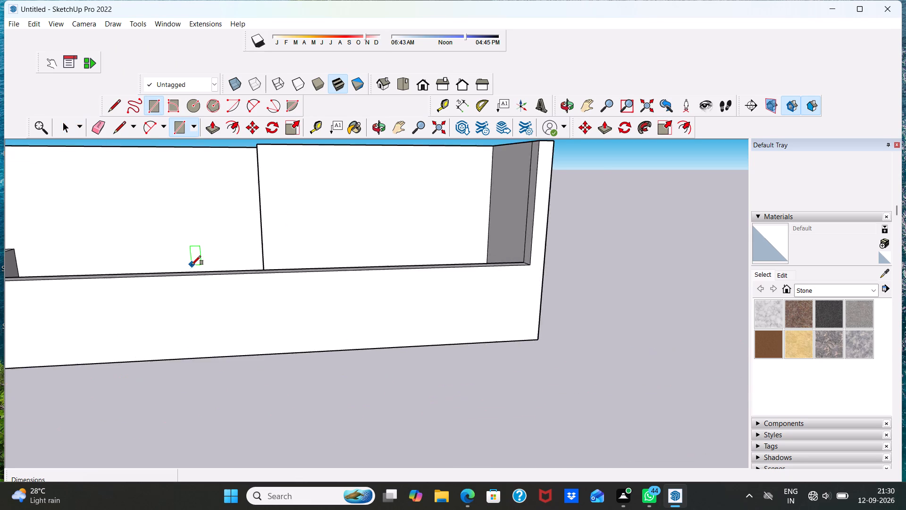
pyautogui.scroll(5, 177, 256)
pyautogui.scroll(-3, 177, 256)
pyautogui.moveTo(180, 240); pyautogui.dragTo(227, 315, button='middle')
pyautogui.scroll(2, 227, 315)
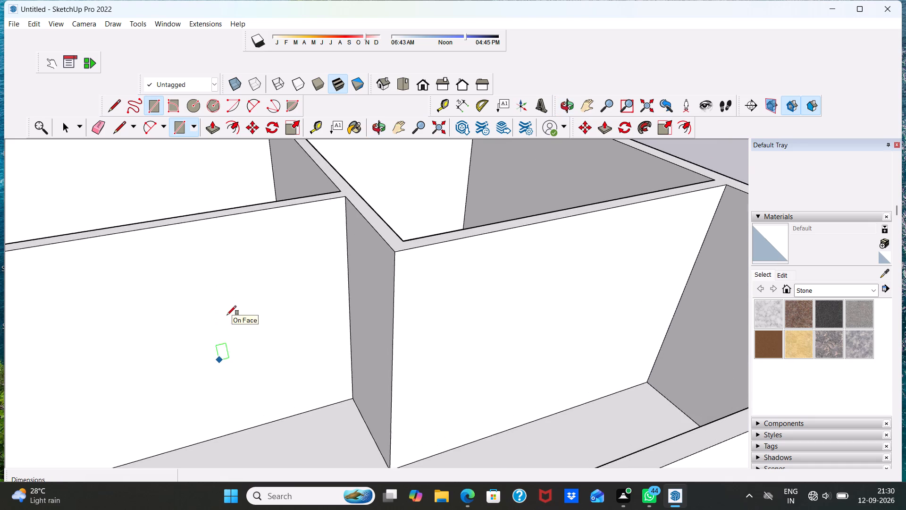
pyautogui.scroll(-3, 201, 285)
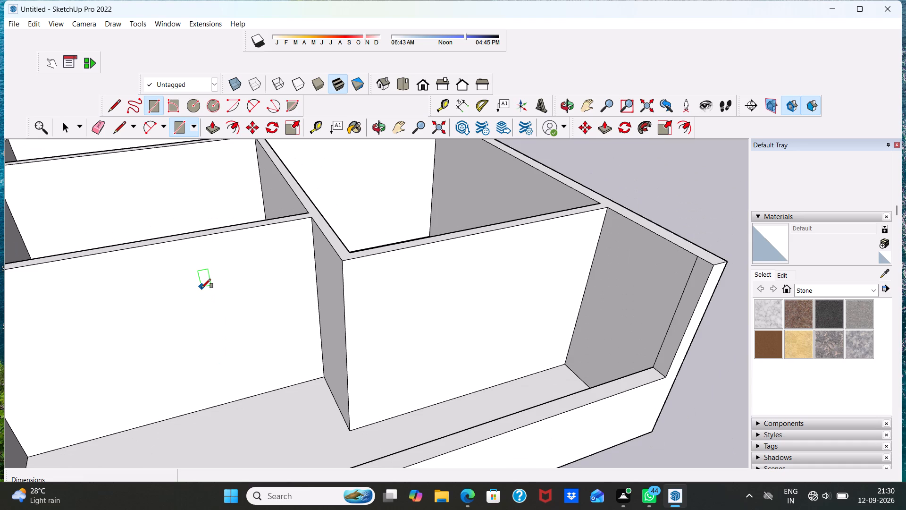
pyautogui.scroll(-2, 185, 309)
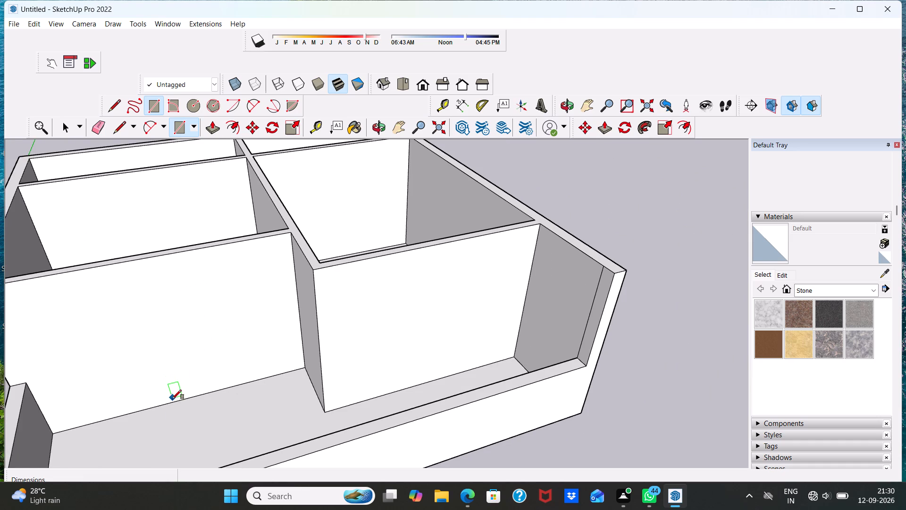
pyautogui.click(162, 406)
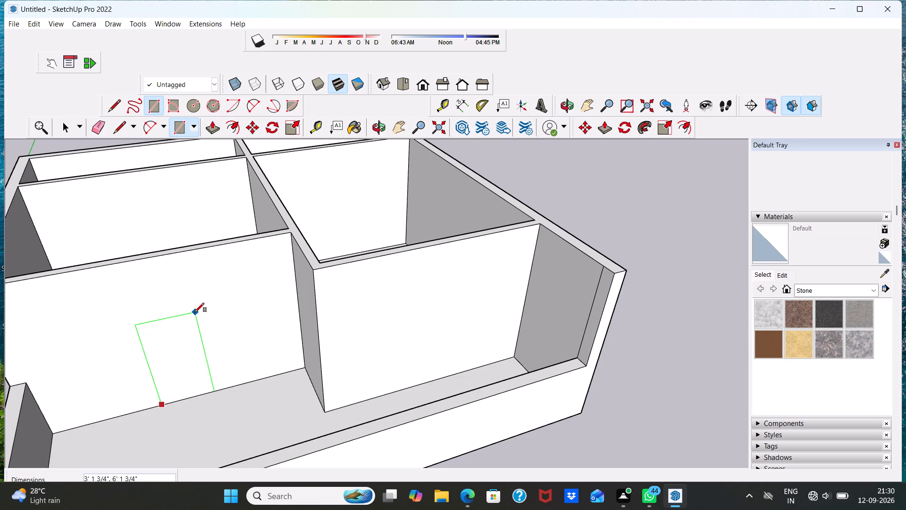
pyautogui.press('3')
pyautogui.press("'")
pyautogui.press(',')
pyautogui.press('7')
pyautogui.press("'")
pyautogui.press('Return')
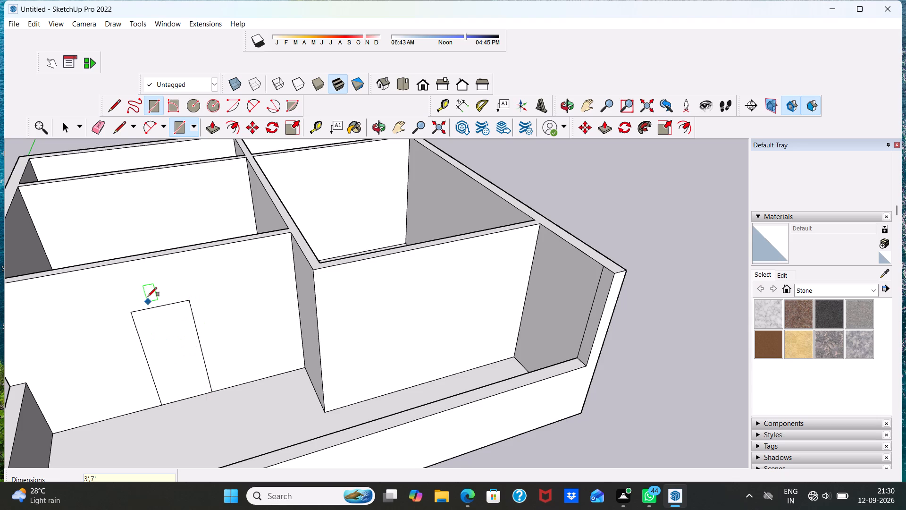
# Draw two stacked rectangles beside the door outline, the upper about 2' 6" by 2' 1" and the lower about 2' 6" by 2'.
pyautogui.scroll(-3, 190, 285)
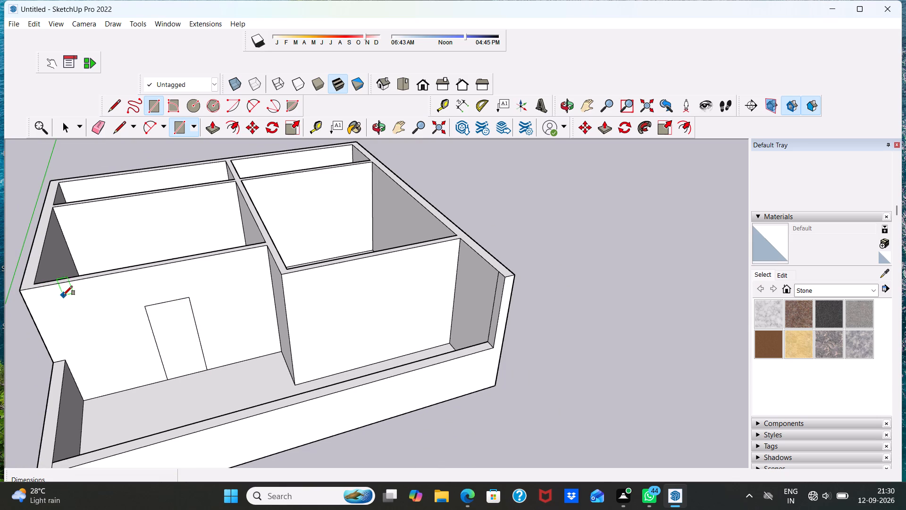
pyautogui.scroll(-1, 68, 318)
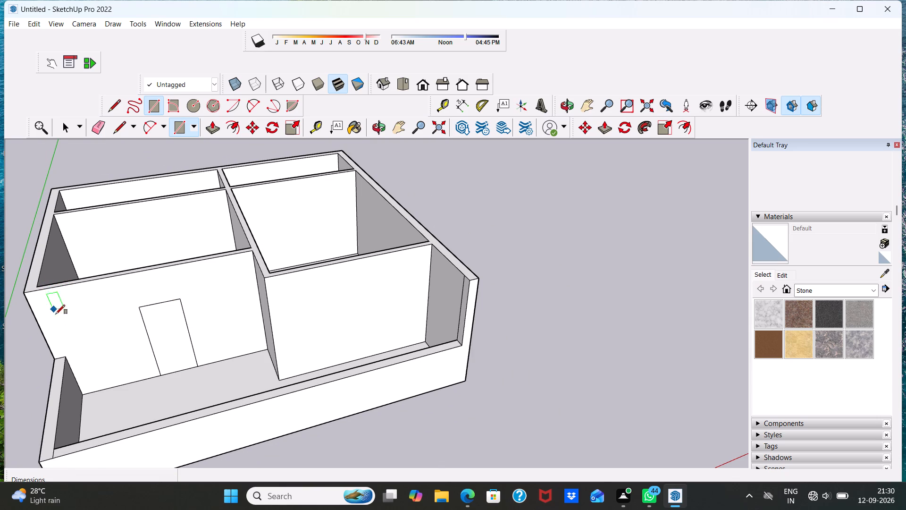
pyautogui.moveTo(110, 354); pyautogui.dragTo(119, 297, button='middle')
pyautogui.scroll(2, 125, 305)
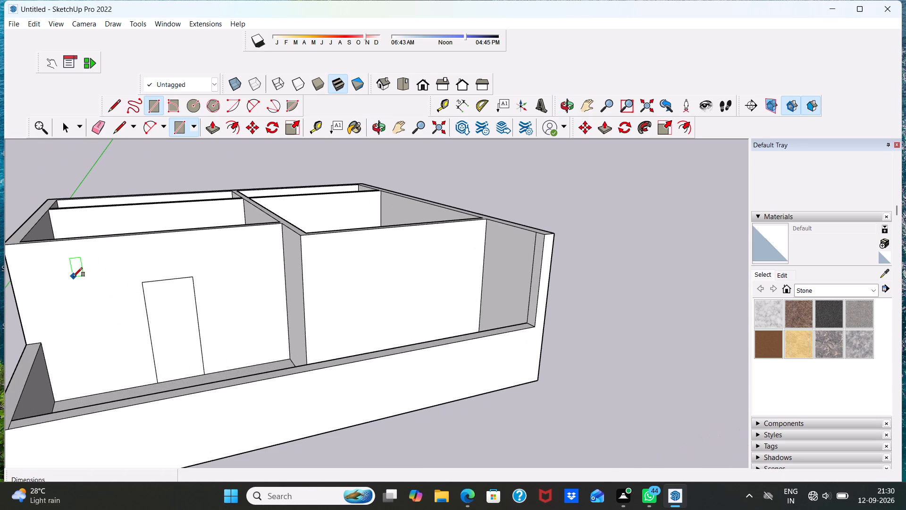
pyautogui.click(75, 276)
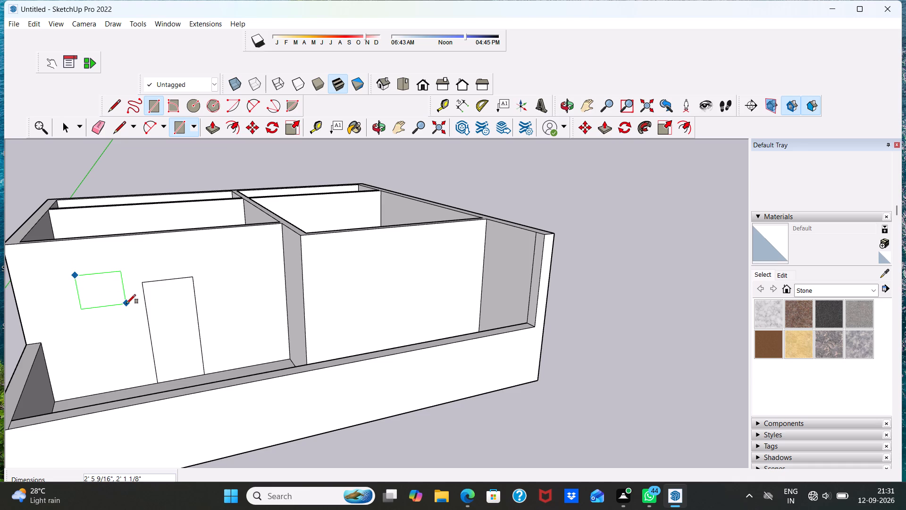
pyautogui.click(126, 304)
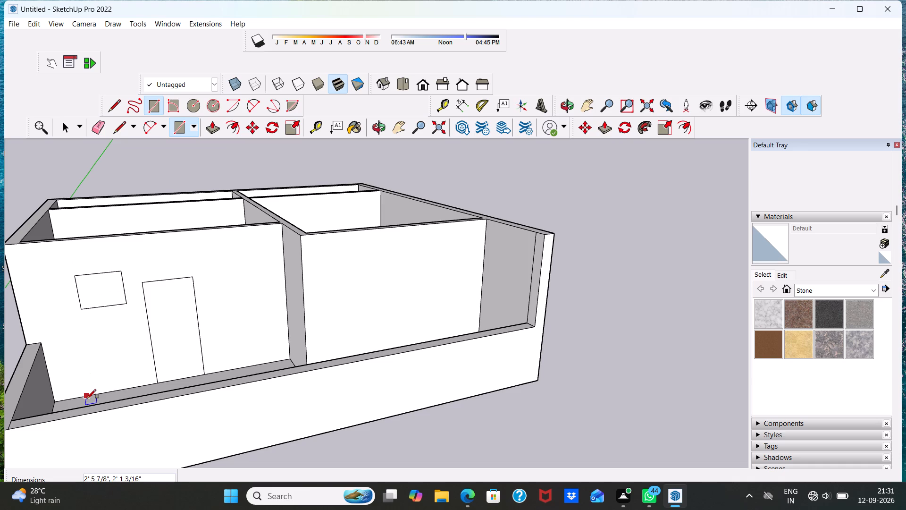
pyautogui.click(85, 327)
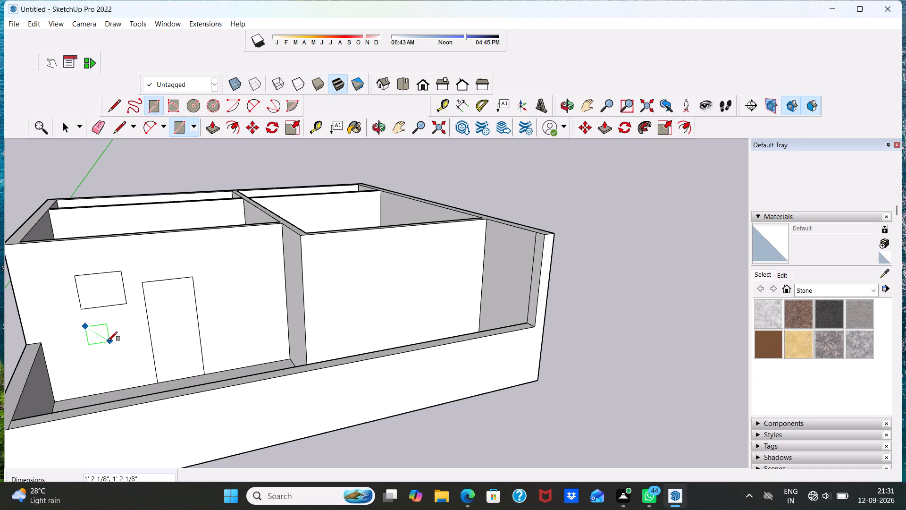
pyautogui.click(134, 349)
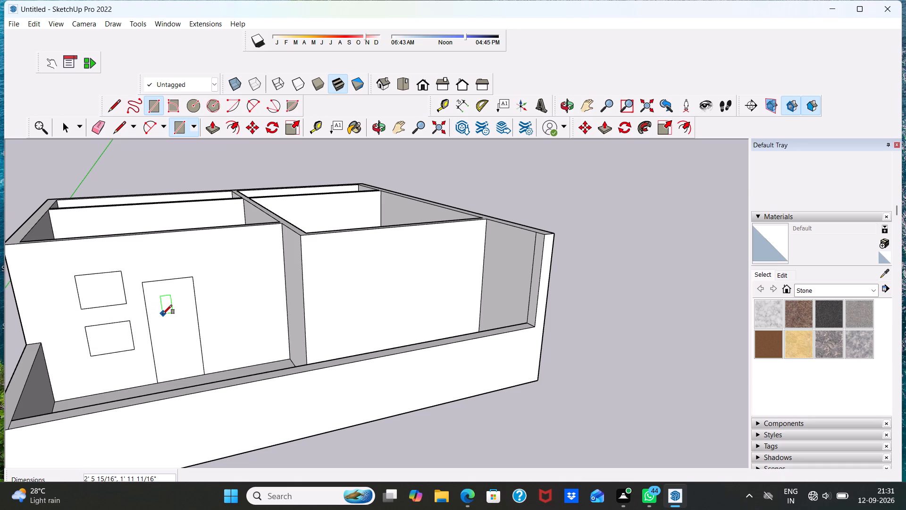
# Draw a 4' by 4' window rectangle on the outer side wall of the room behind the front room.
pyautogui.moveTo(143, 333); pyautogui.dragTo(316, 297, button='middle')
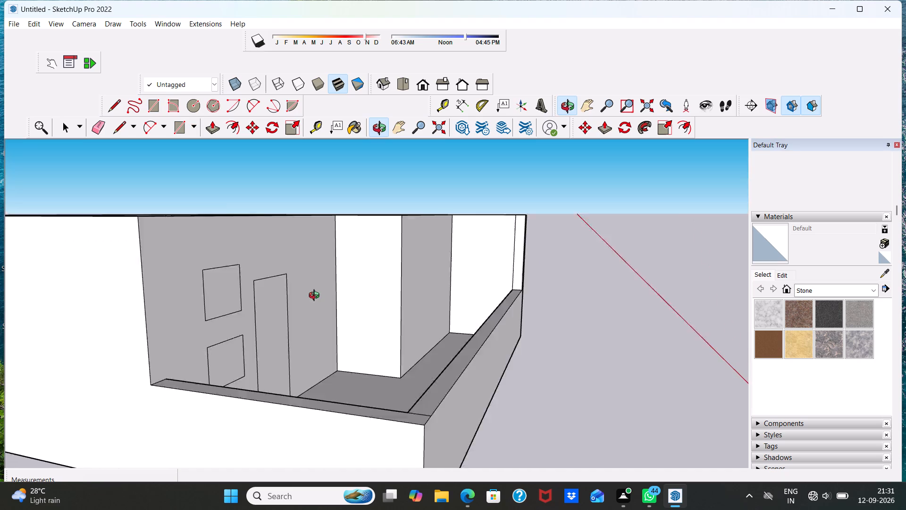
pyautogui.moveTo(316, 297); pyautogui.dragTo(319, 297, button='middle')
pyautogui.moveTo(89, 322); pyautogui.dragTo(166, 326, button='middle')
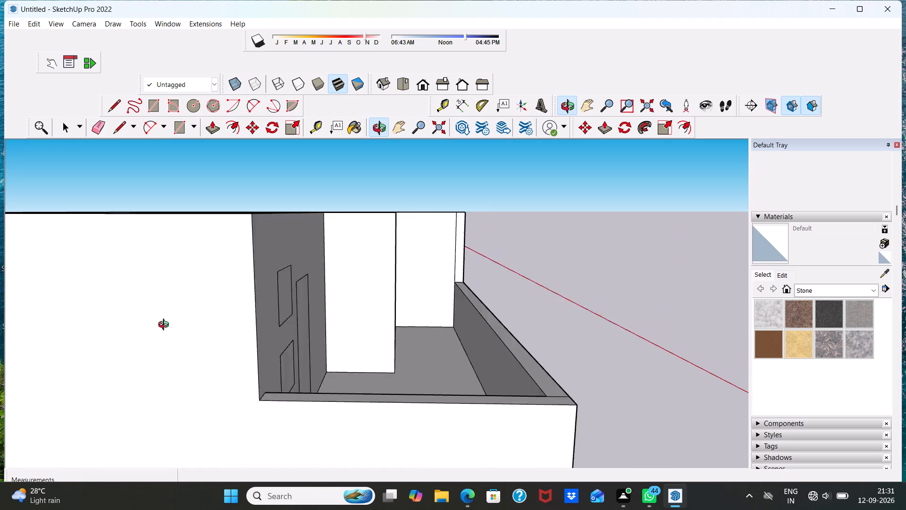
pyautogui.moveTo(166, 326); pyautogui.dragTo(204, 327, button='middle')
pyautogui.scroll(-5, 238, 329)
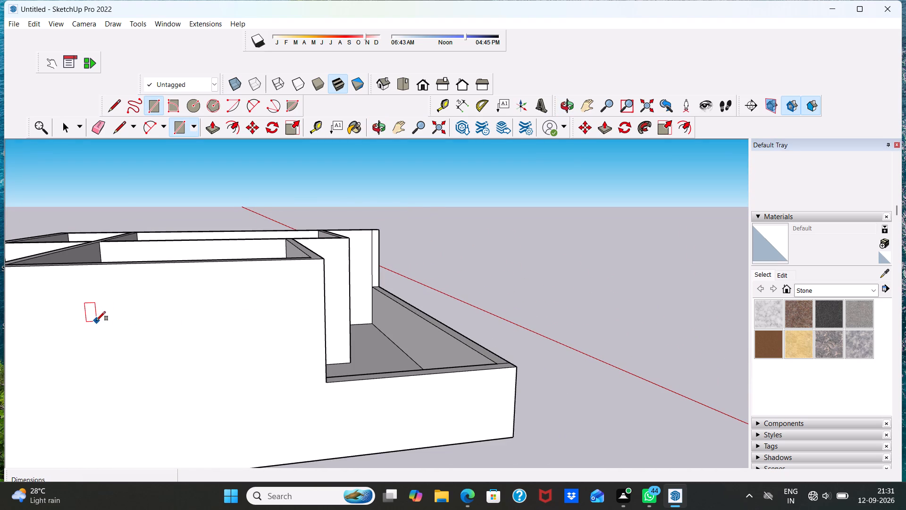
pyautogui.click(81, 325)
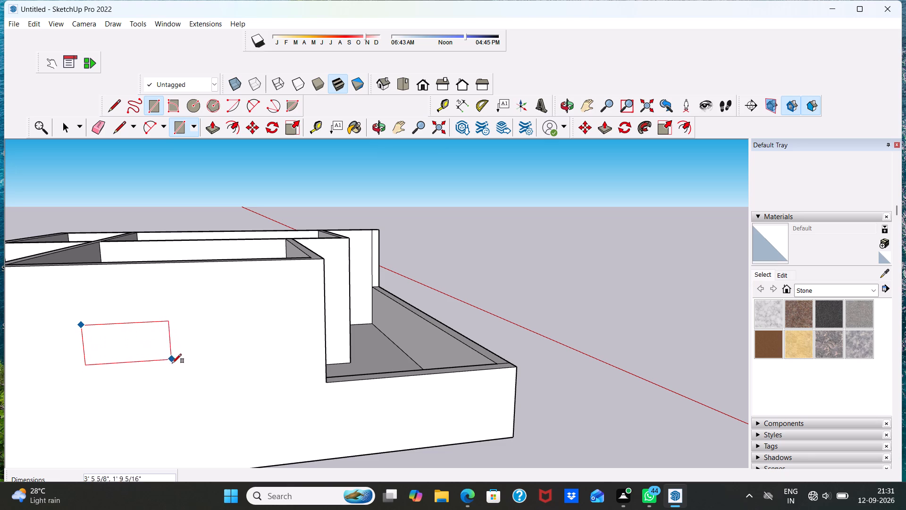
pyautogui.write("4',")
pyautogui.write("4'")
pyautogui.press('Return')
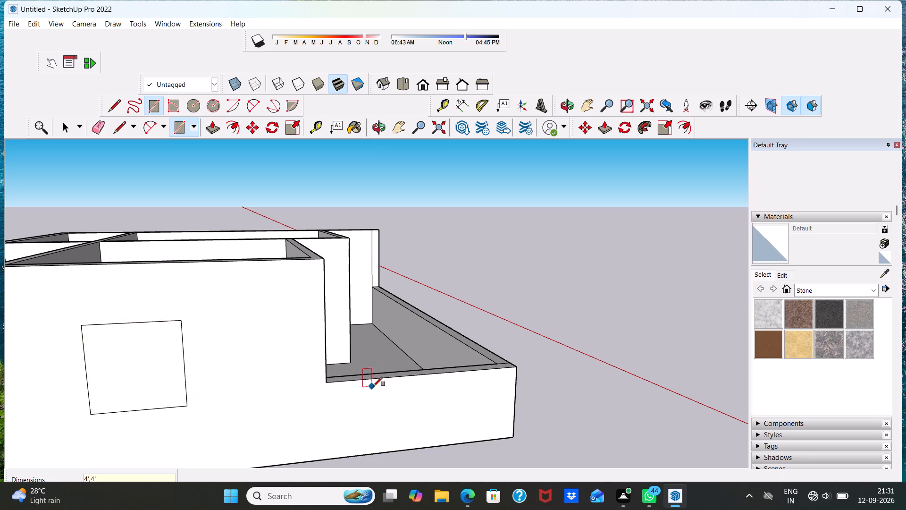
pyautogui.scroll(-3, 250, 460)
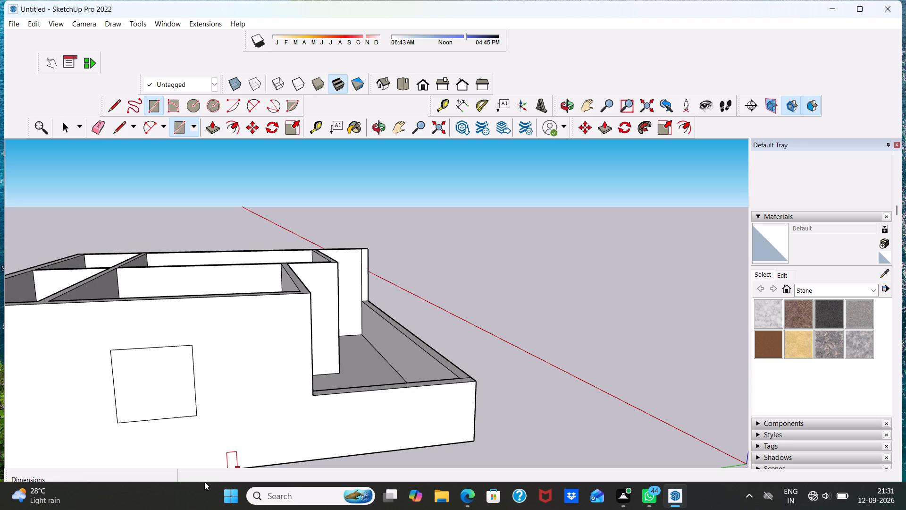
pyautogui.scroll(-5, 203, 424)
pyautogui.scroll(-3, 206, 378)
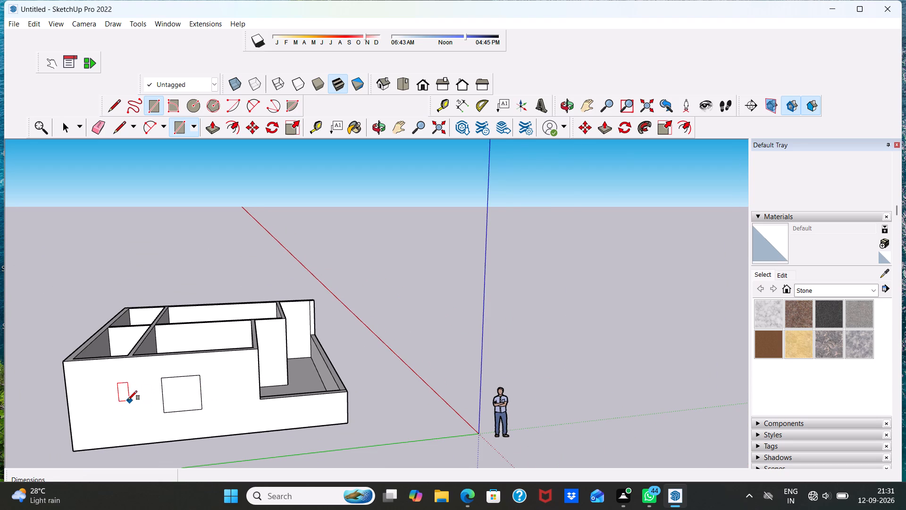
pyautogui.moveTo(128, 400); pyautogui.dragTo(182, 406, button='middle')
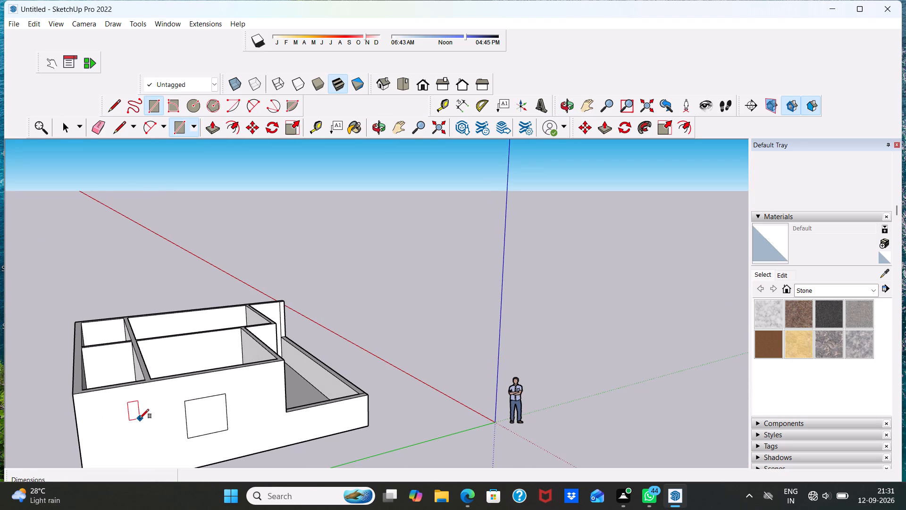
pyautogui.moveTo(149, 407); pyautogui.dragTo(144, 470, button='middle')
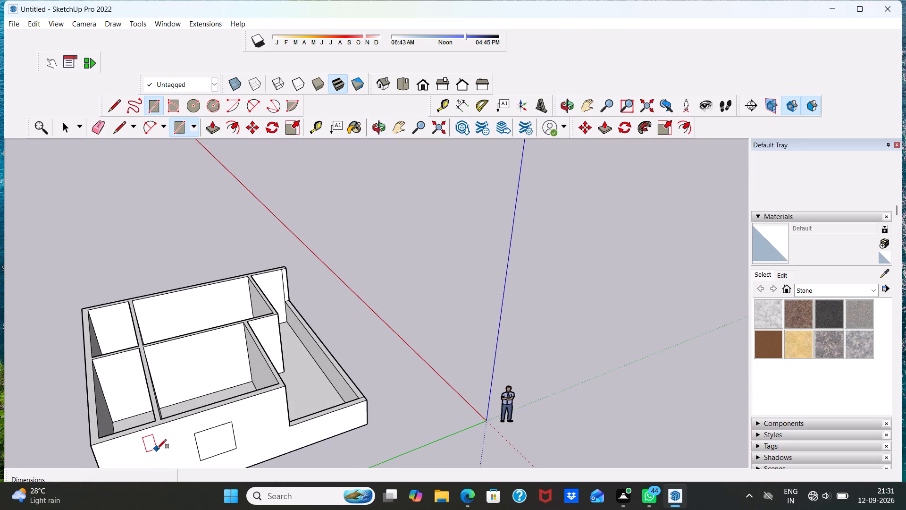
# Examine the walls and existing outlines of the room behind the front room from several angles.
pyautogui.scroll(-7, 191, 428)
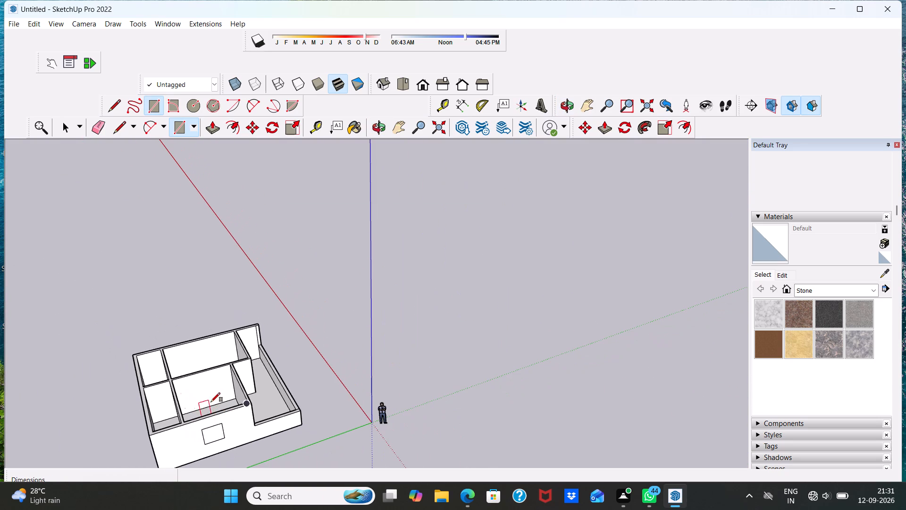
pyautogui.moveTo(211, 401); pyautogui.dragTo(243, 393, button='middle')
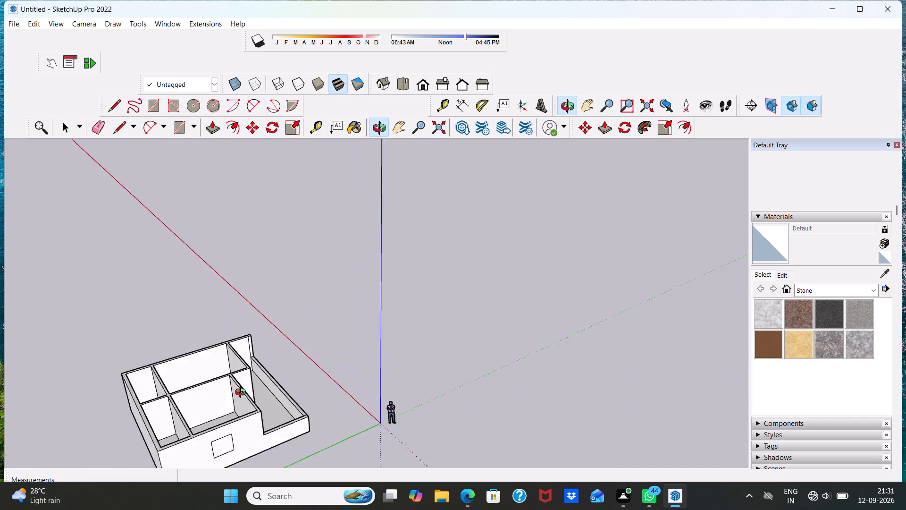
pyautogui.moveTo(243, 393); pyautogui.dragTo(277, 423, button='middle')
pyautogui.scroll(-5, 233, 388)
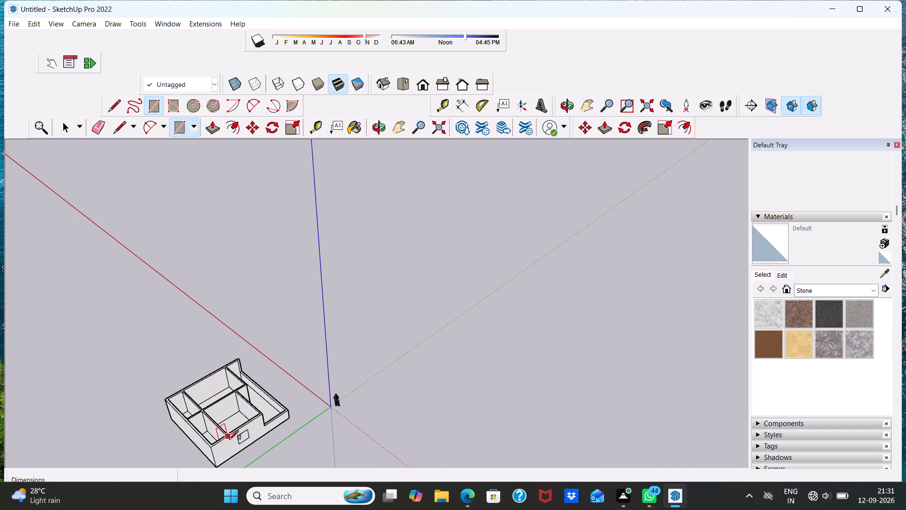
pyautogui.scroll(15, 236, 448)
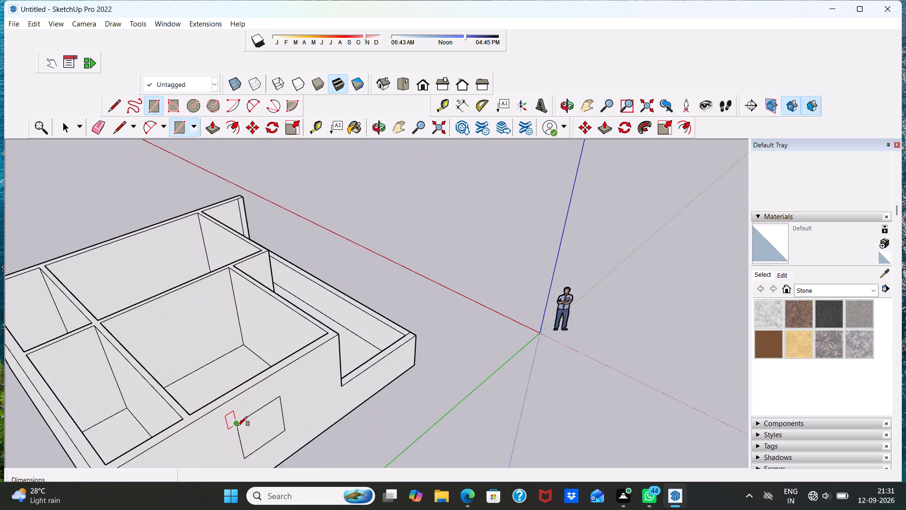
pyautogui.scroll(1, 238, 426)
pyautogui.scroll(-9, 239, 425)
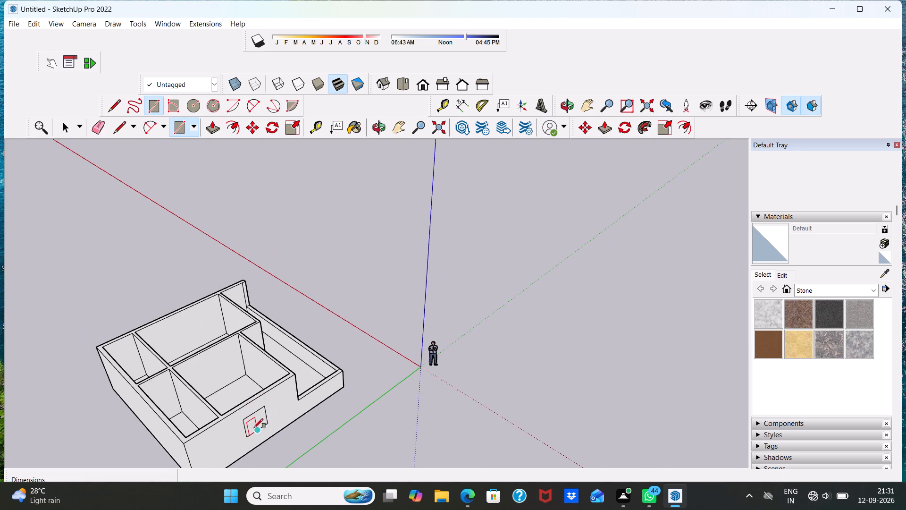
pyautogui.scroll(10, 192, 416)
pyautogui.scroll(-8, 183, 390)
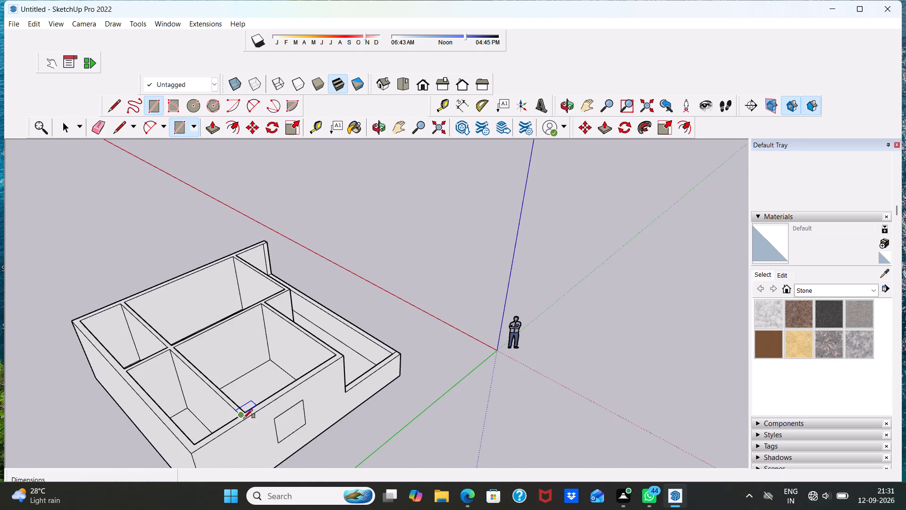
pyautogui.scroll(-2, 286, 406)
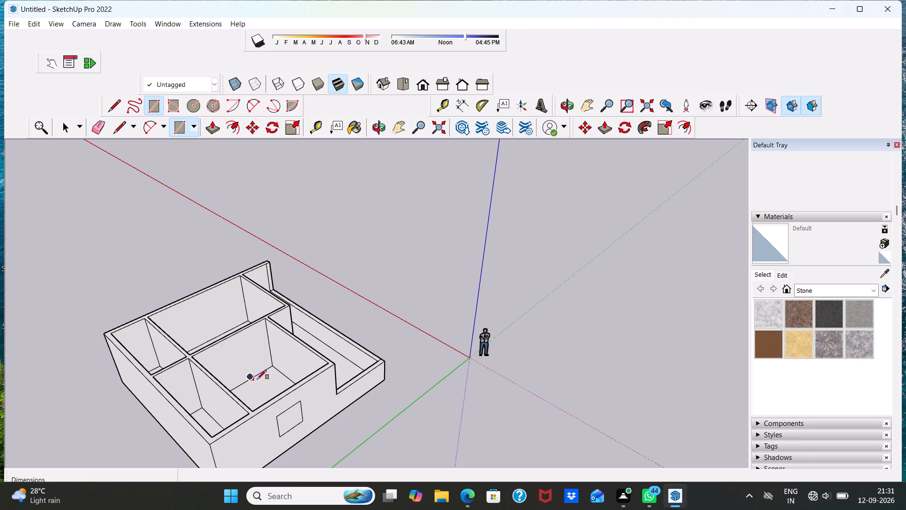
pyautogui.moveTo(257, 379); pyautogui.dragTo(35, 432, button='middle')
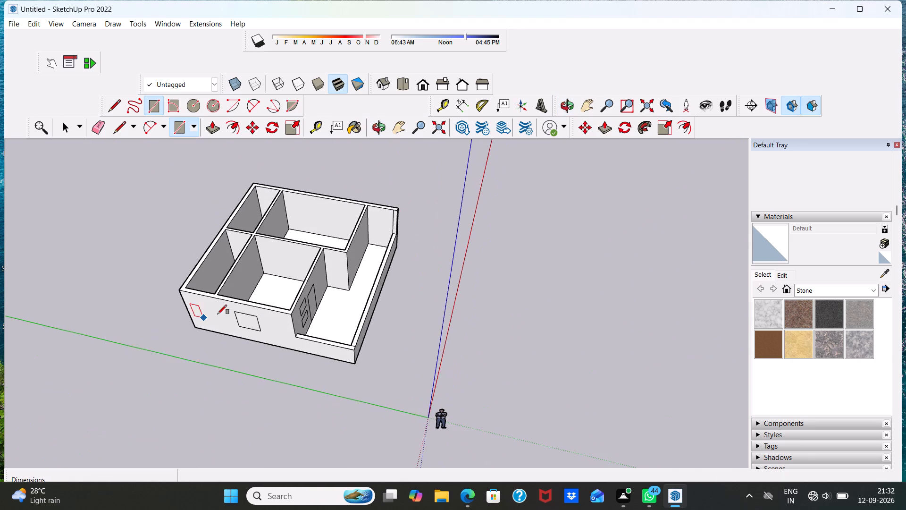
pyautogui.scroll(-2, 276, 320)
pyautogui.scroll(3, 315, 270)
pyautogui.scroll(4, 259, 278)
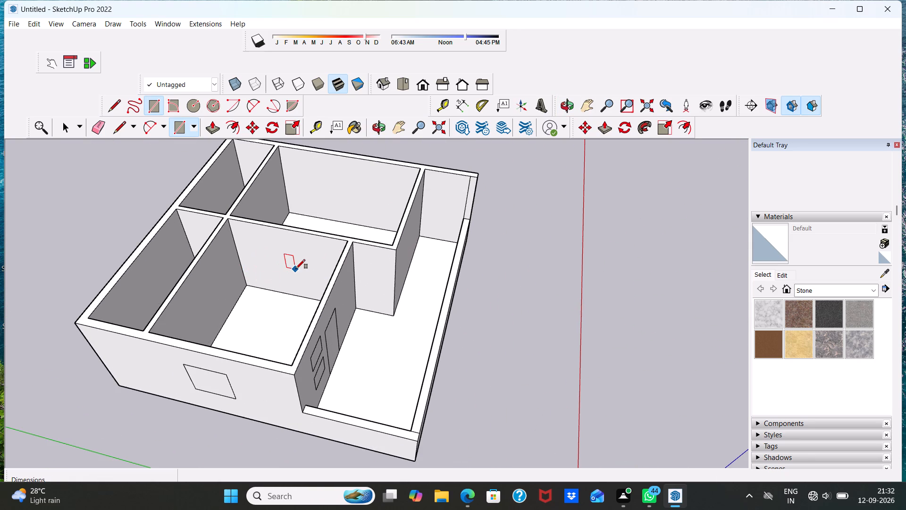
pyautogui.scroll(3, 296, 267)
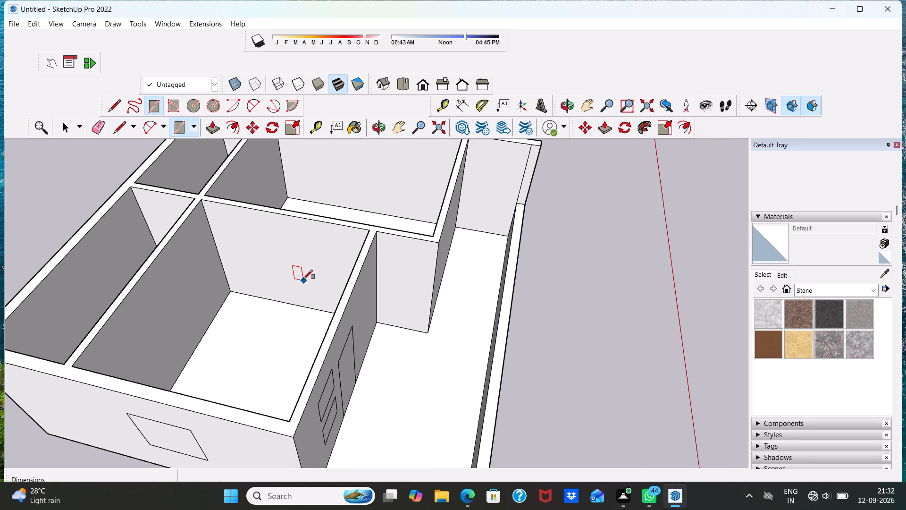
pyautogui.scroll(1, 302, 275)
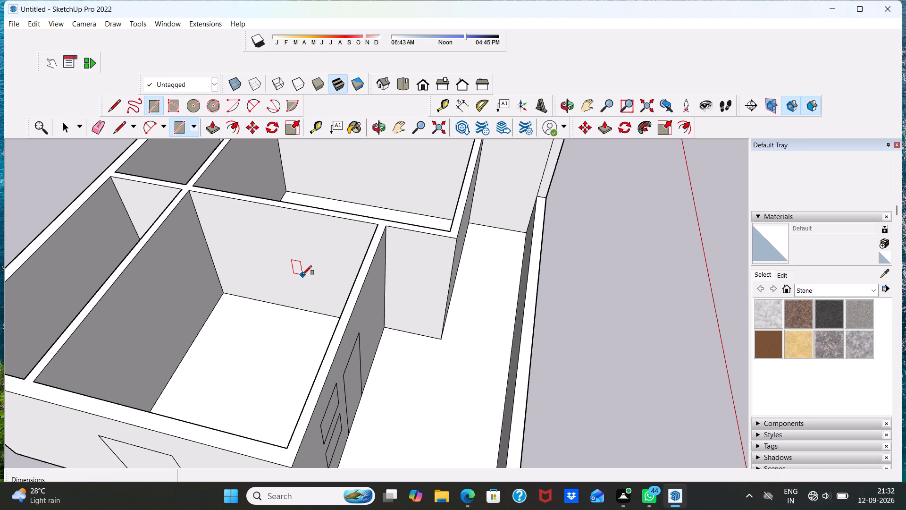
# Draw a 3' by 7' door rectangle from the floor edge on that room's rear partition wall, near its inner corner.
pyautogui.scroll(-5, 299, 234)
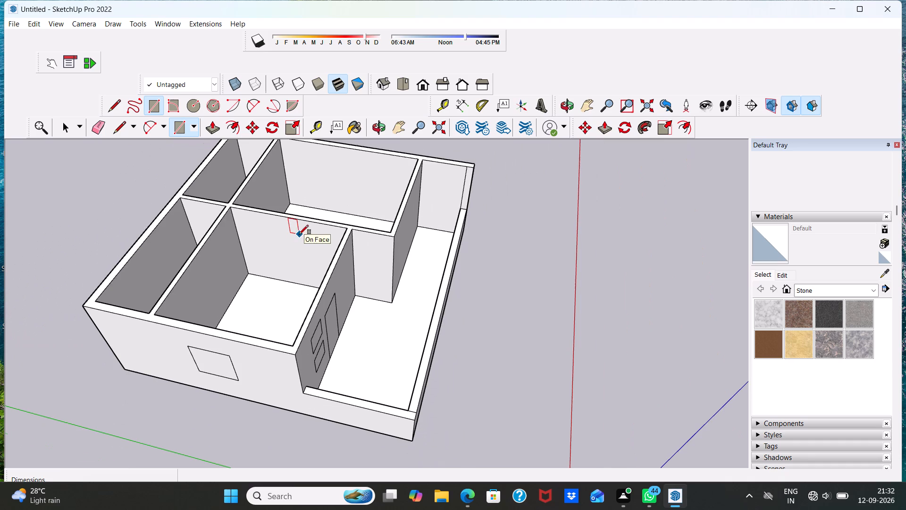
pyautogui.moveTo(362, 330); pyautogui.dragTo(176, 234, button='middle')
pyautogui.scroll(2, 427, 221)
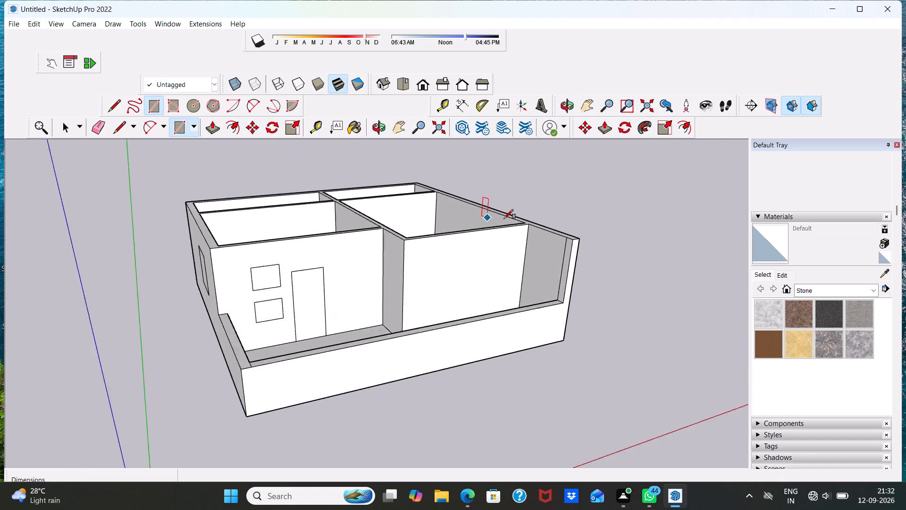
pyautogui.scroll(3, 504, 219)
pyautogui.scroll(-2, 336, 235)
pyautogui.moveTo(280, 213); pyautogui.dragTo(404, 289, button='middle')
pyautogui.scroll(6, 277, 312)
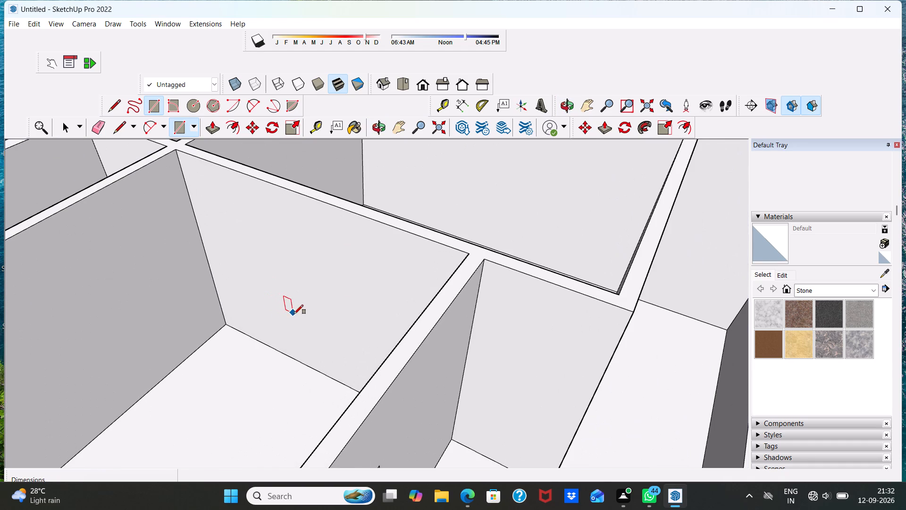
pyautogui.scroll(-2, 296, 316)
pyautogui.scroll(1, 188, 296)
pyautogui.scroll(-5, 180, 285)
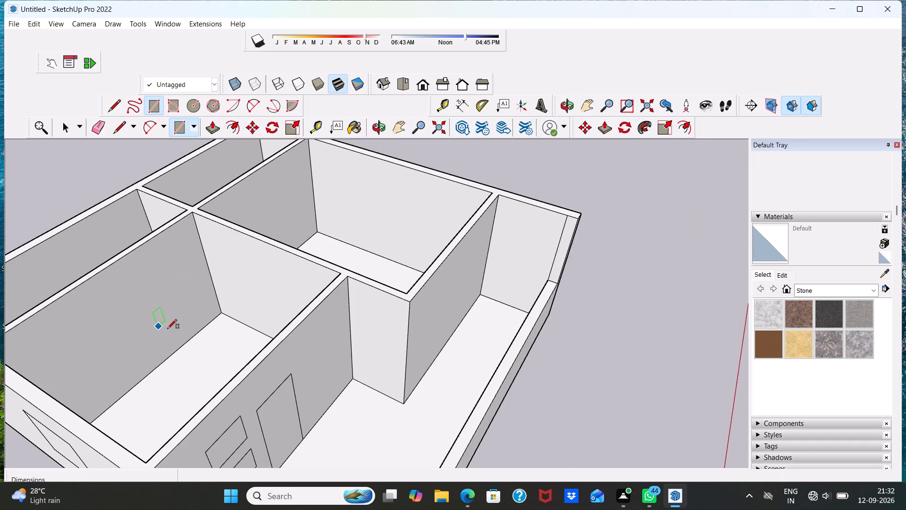
pyautogui.scroll(2, 178, 341)
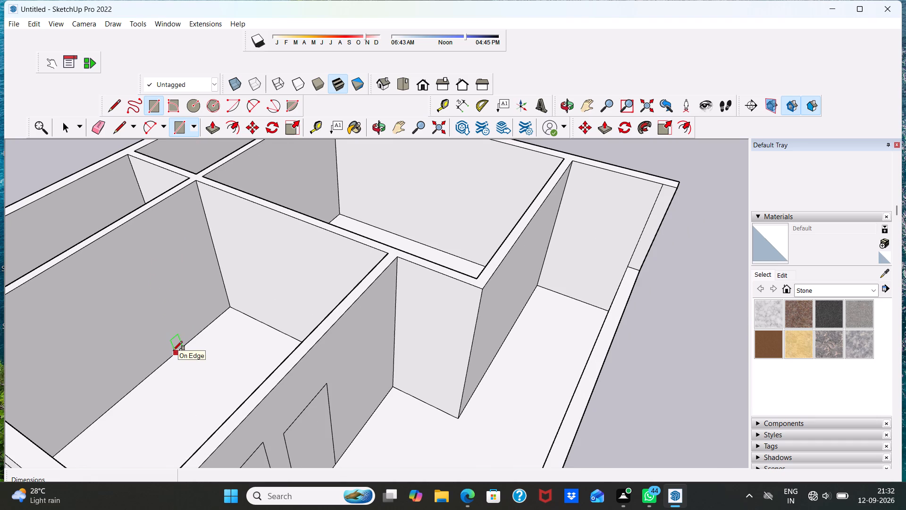
pyautogui.click(173, 350)
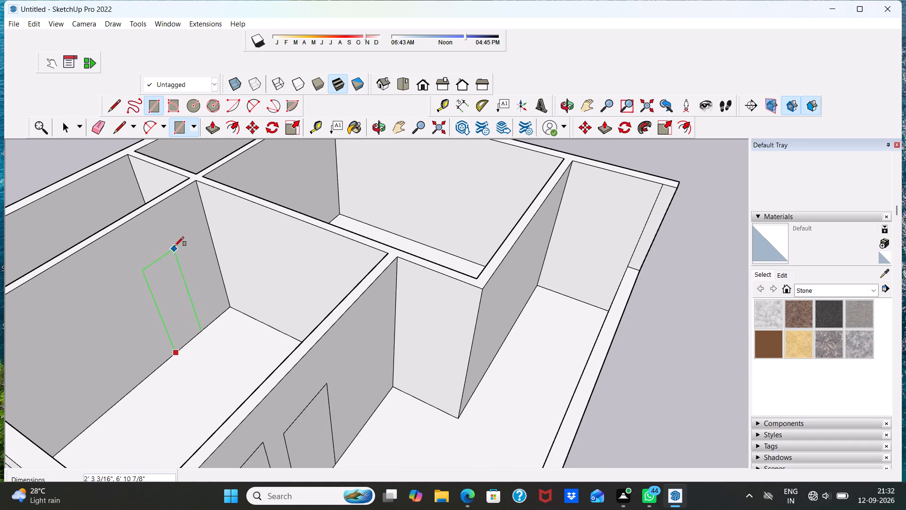
pyautogui.write("3',")
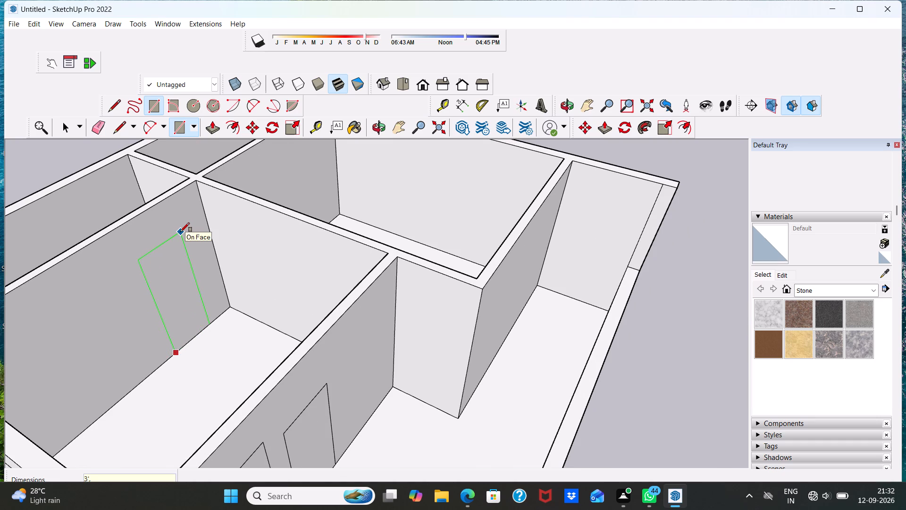
pyautogui.press('7')
pyautogui.press("'")
pyautogui.press('Return')
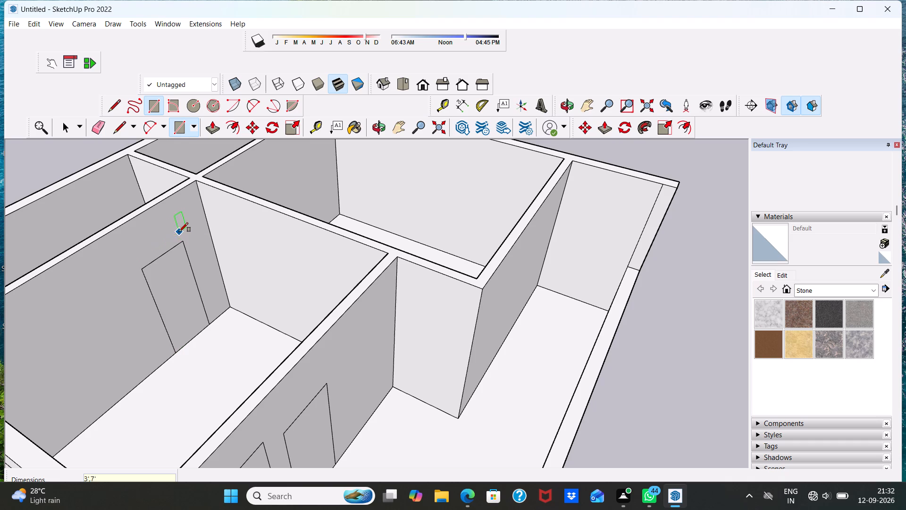
# Draw a small window rectangle about 2' by 2' on the outer side wall of the narrow back room, beside the 4' window.
pyautogui.scroll(-1, 133, 276)
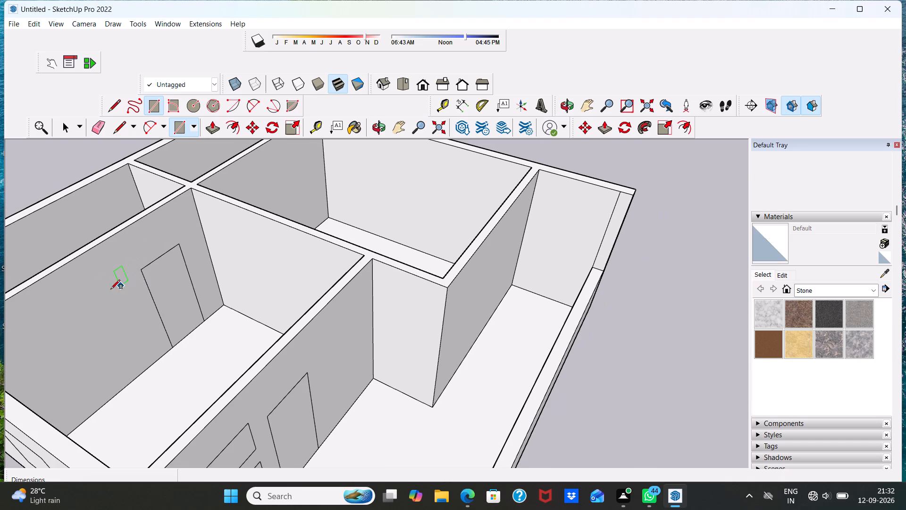
pyautogui.scroll(2, 103, 292)
pyautogui.scroll(-10, 106, 284)
pyautogui.moveTo(17, 342); pyautogui.dragTo(127, 320, button='middle')
pyautogui.scroll(1, 129, 320)
pyautogui.scroll(-9, 130, 312)
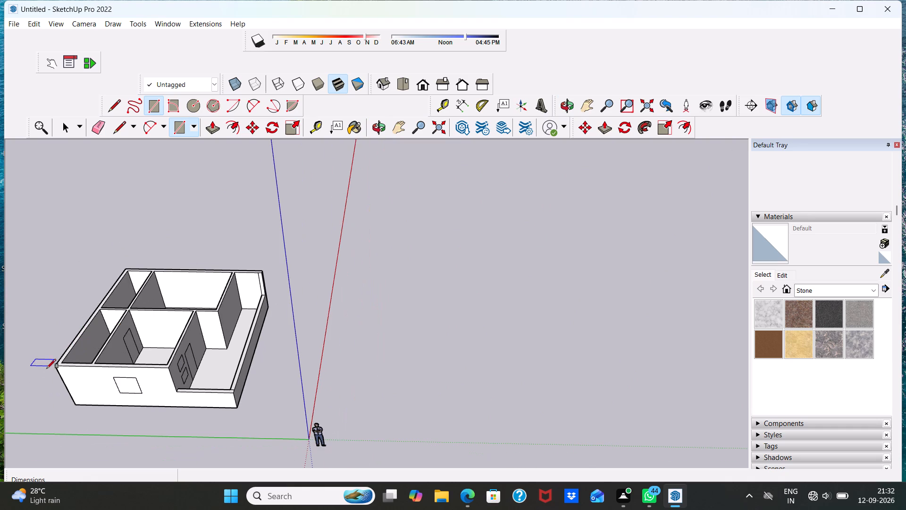
pyautogui.scroll(16, 41, 387)
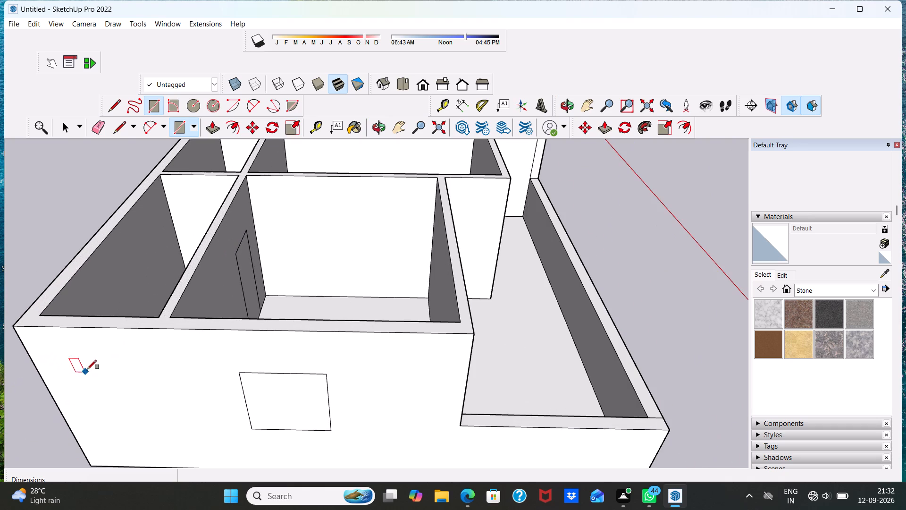
pyautogui.click(72, 357)
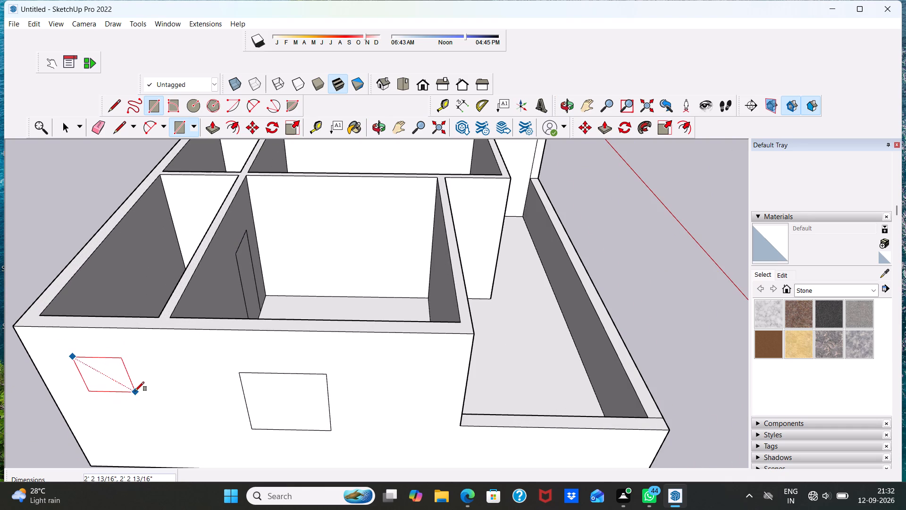
pyautogui.click(127, 391)
# Draw a 3' by 7' door rectangle from the floor edge on the partition wall opposite the 4' window.
pyautogui.scroll(-1, 116, 371)
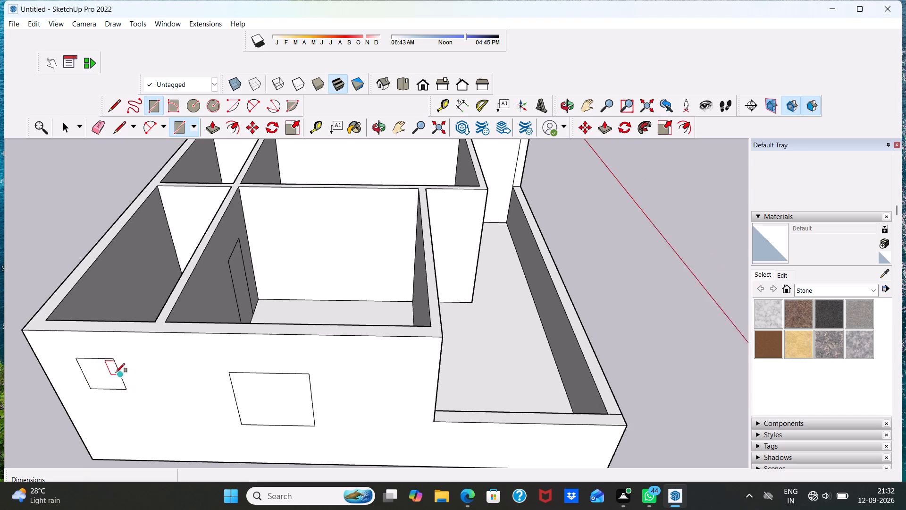
pyautogui.scroll(-2, 116, 373)
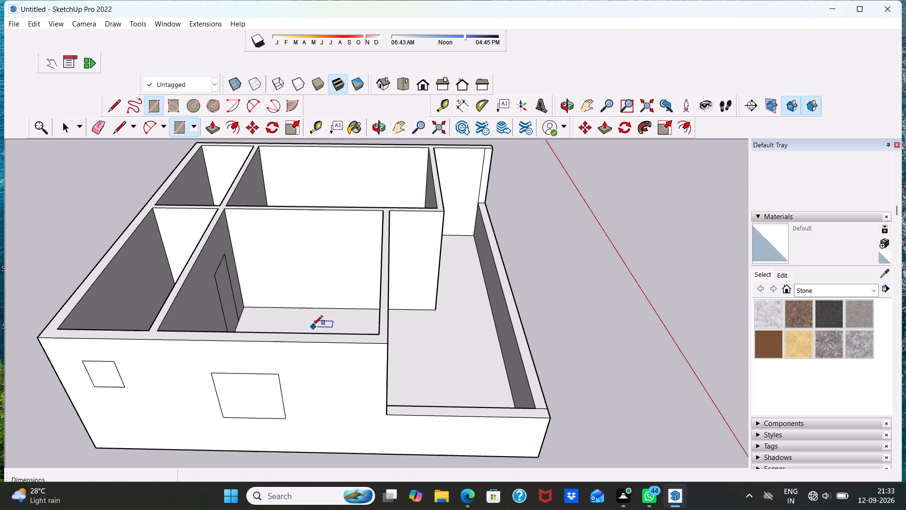
pyautogui.scroll(-1, 302, 337)
pyautogui.scroll(-1, 350, 338)
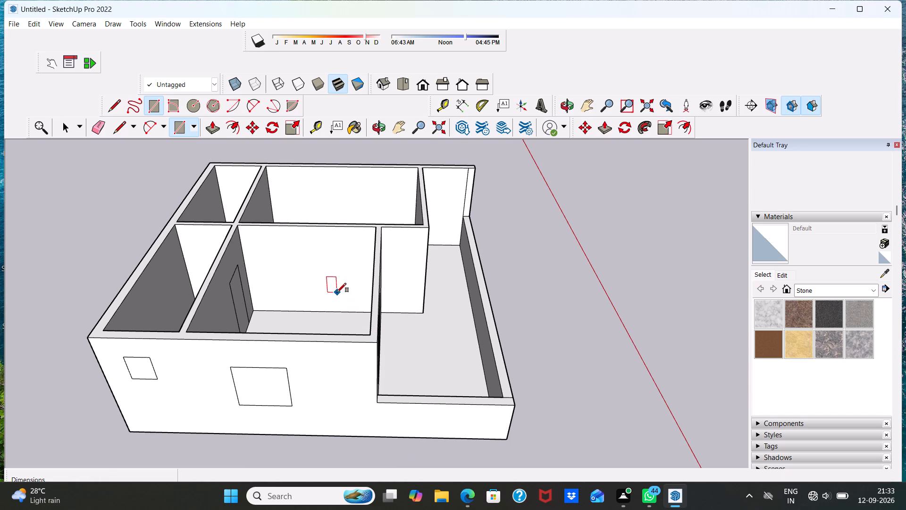
pyautogui.scroll(4, 322, 294)
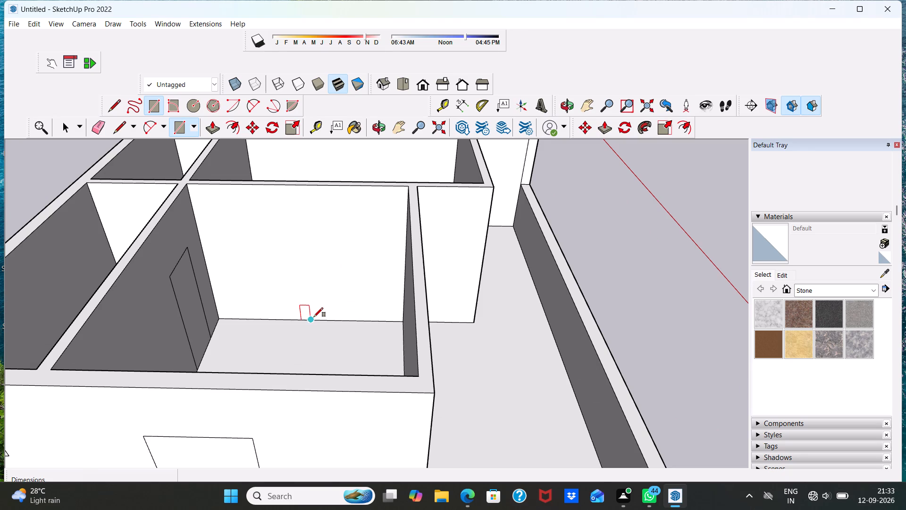
pyautogui.click(314, 320)
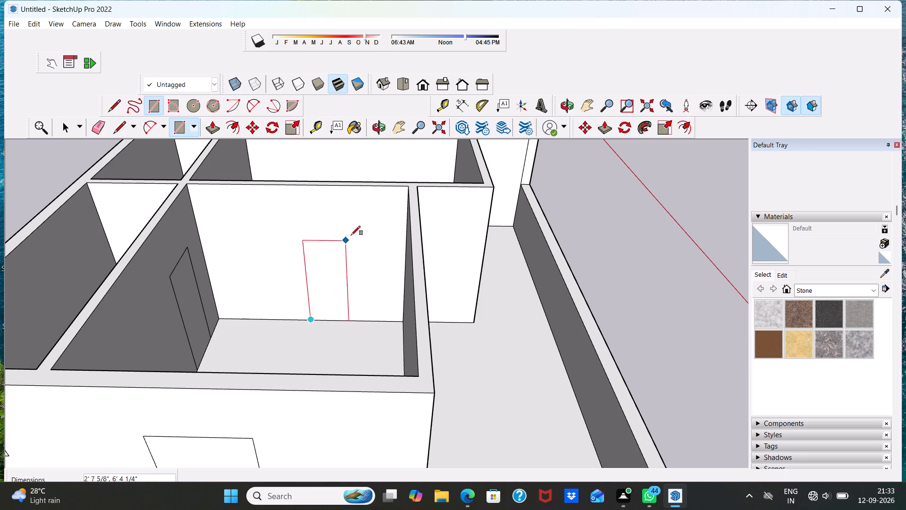
pyautogui.write("3'")
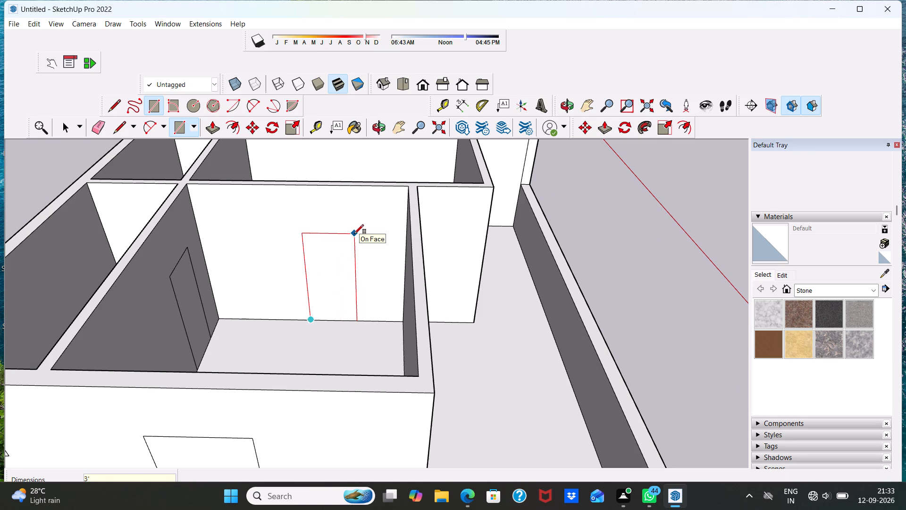
pyautogui.press(',')
pyautogui.press('7')
pyautogui.press("'")
pyautogui.press('Return')
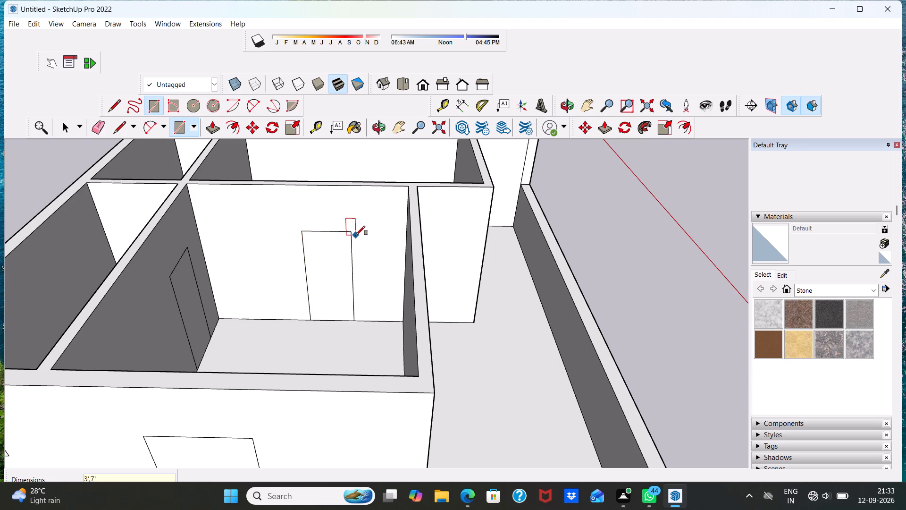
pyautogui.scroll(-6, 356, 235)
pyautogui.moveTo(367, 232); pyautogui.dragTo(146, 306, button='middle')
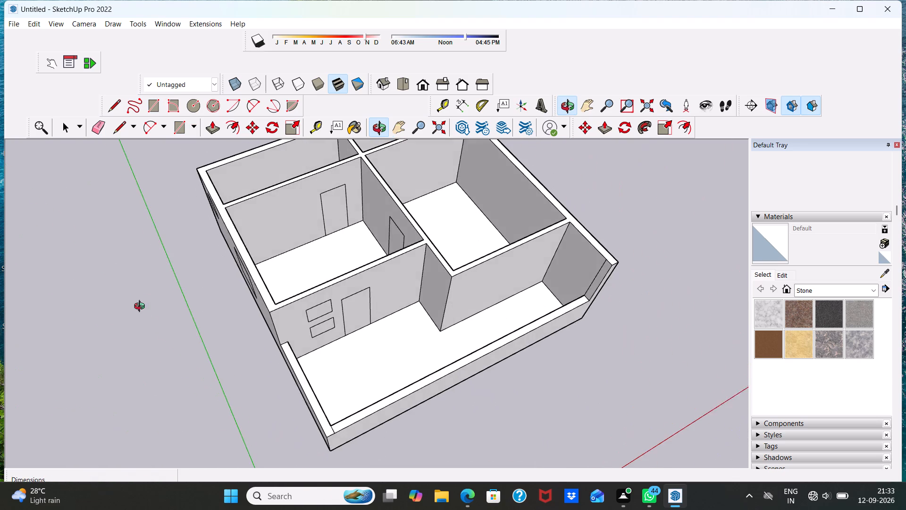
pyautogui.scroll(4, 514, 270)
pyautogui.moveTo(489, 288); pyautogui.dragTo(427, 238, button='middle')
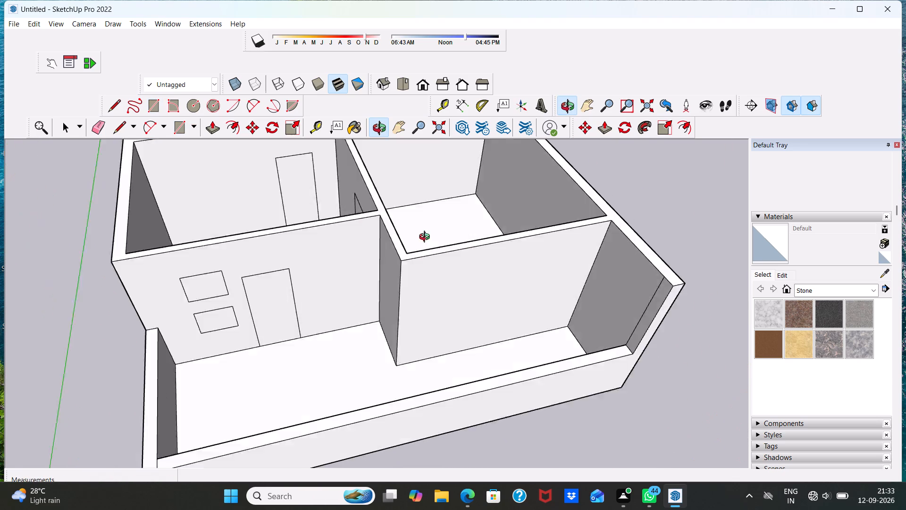
# Draw a 4' by 4' window rectangle on the outer side wall of the large room directly behind the front strip.
pyautogui.moveTo(427, 238); pyautogui.dragTo(412, 232, button='middle')
pyautogui.scroll(-2, 412, 232)
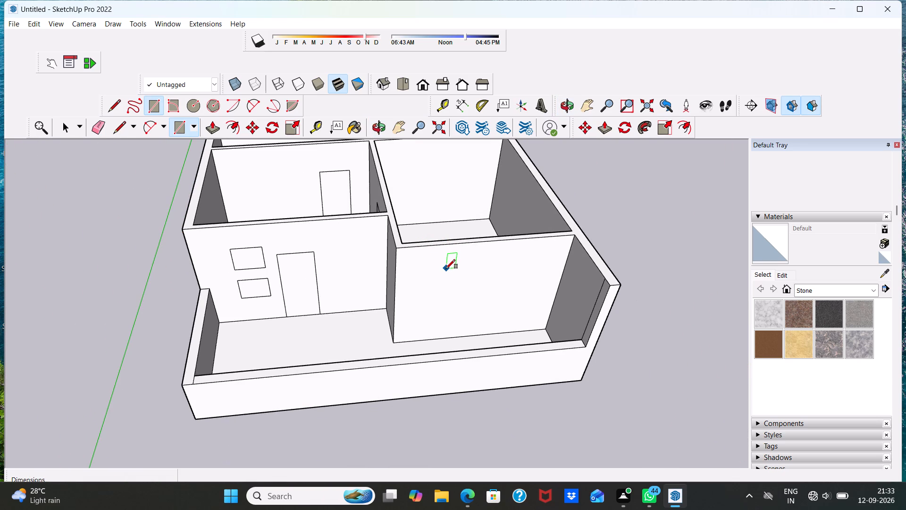
pyautogui.scroll(-1, 436, 269)
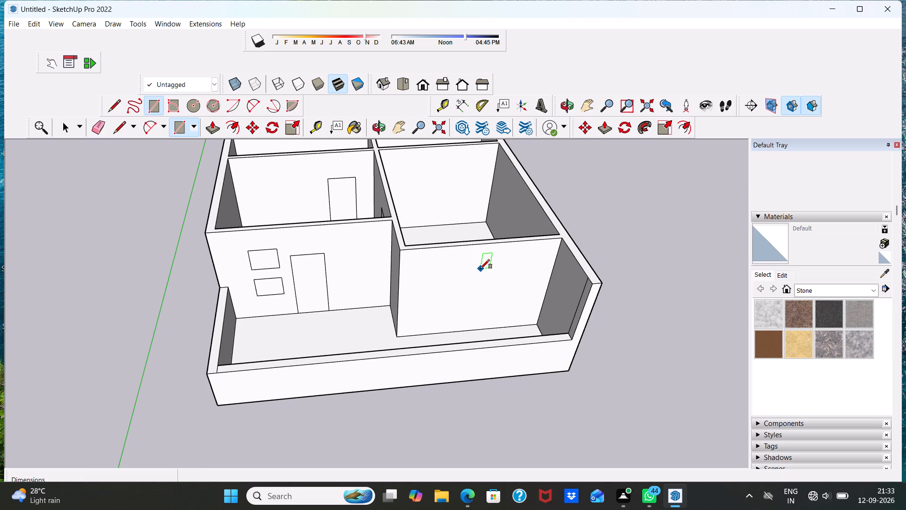
pyautogui.moveTo(480, 269); pyautogui.dragTo(207, 271, button='middle')
pyautogui.scroll(4, 545, 391)
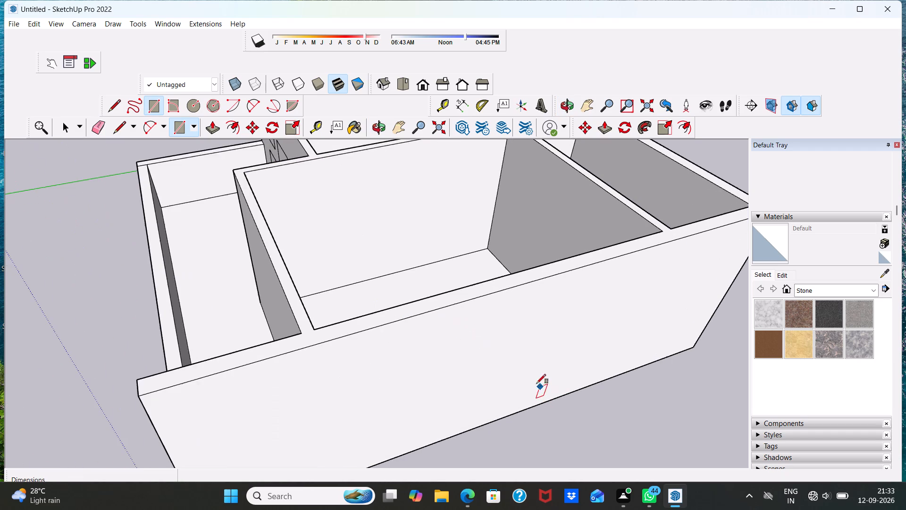
pyautogui.click(494, 331)
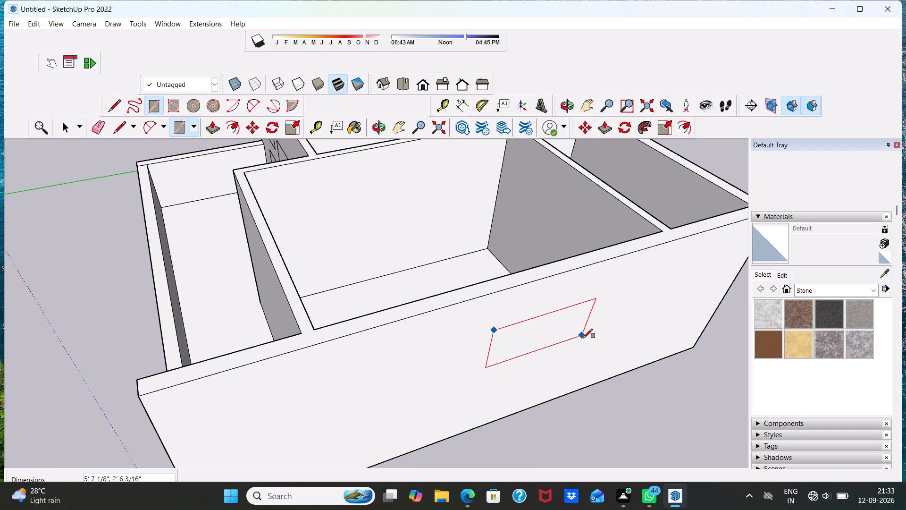
pyautogui.write("4'.")
pyautogui.press('BackSpace')
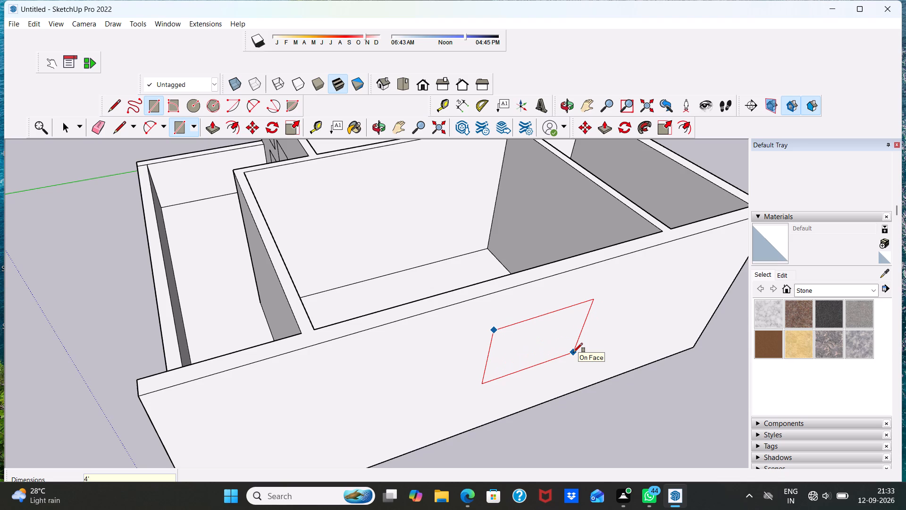
pyautogui.press(',')
pyautogui.press('4')
pyautogui.press("'")
pyautogui.press('Return')
pyautogui.scroll(-5, 412, 210)
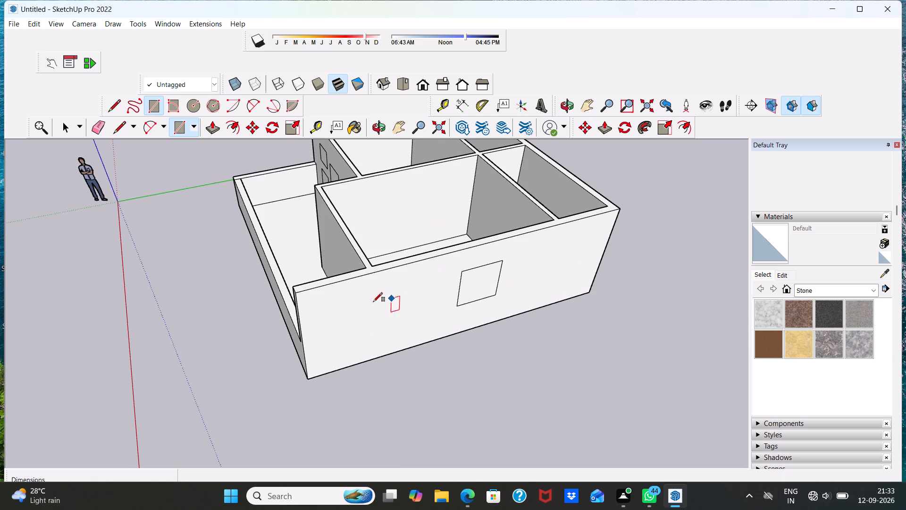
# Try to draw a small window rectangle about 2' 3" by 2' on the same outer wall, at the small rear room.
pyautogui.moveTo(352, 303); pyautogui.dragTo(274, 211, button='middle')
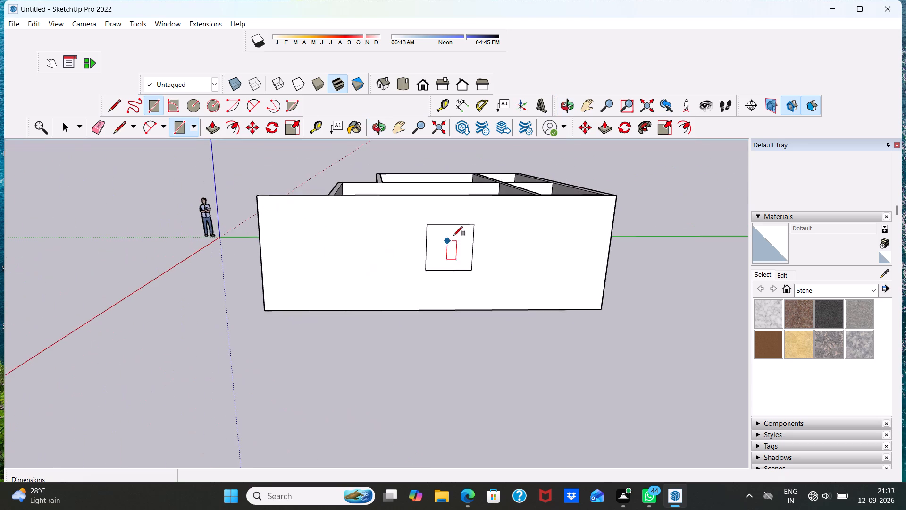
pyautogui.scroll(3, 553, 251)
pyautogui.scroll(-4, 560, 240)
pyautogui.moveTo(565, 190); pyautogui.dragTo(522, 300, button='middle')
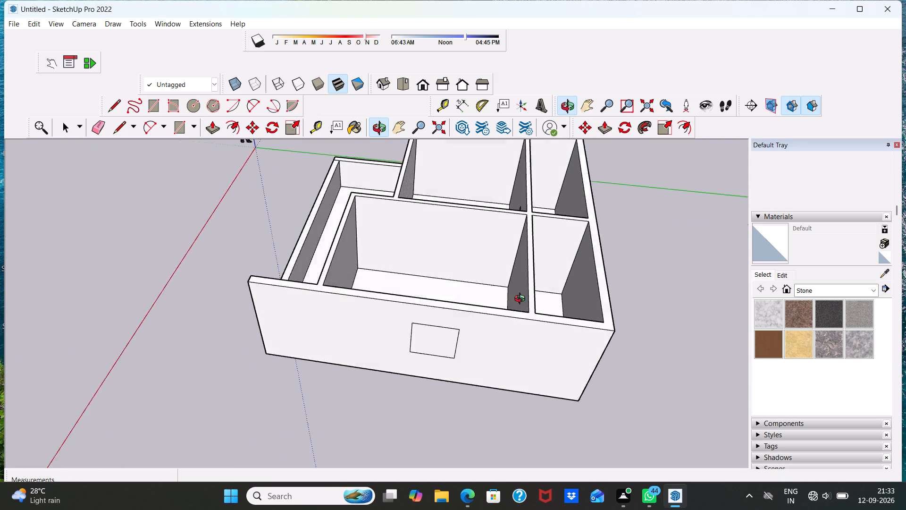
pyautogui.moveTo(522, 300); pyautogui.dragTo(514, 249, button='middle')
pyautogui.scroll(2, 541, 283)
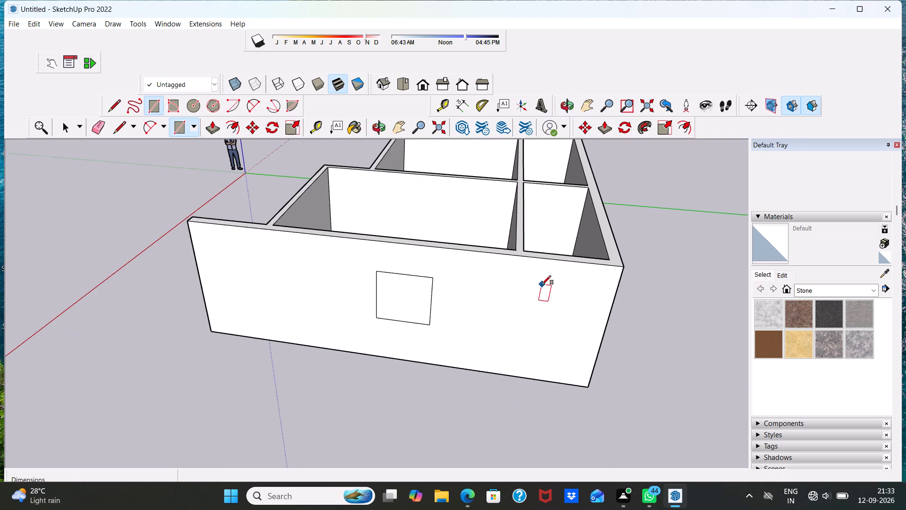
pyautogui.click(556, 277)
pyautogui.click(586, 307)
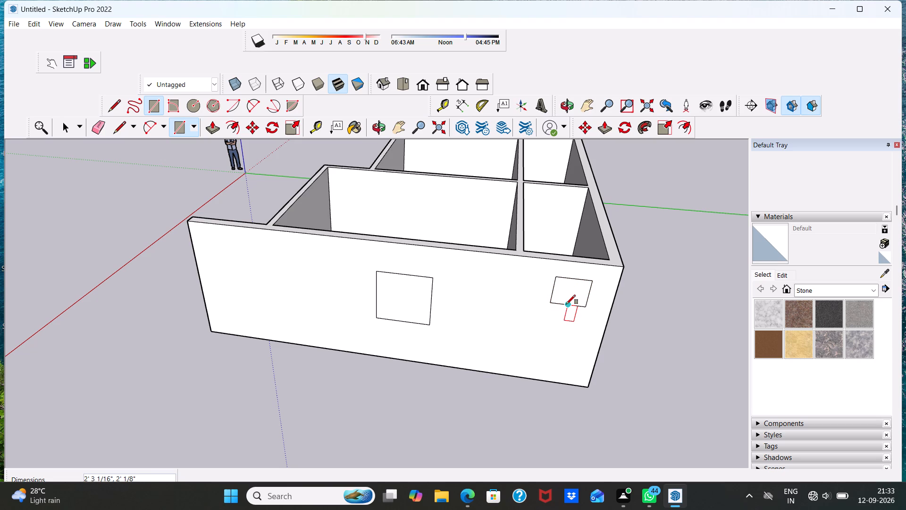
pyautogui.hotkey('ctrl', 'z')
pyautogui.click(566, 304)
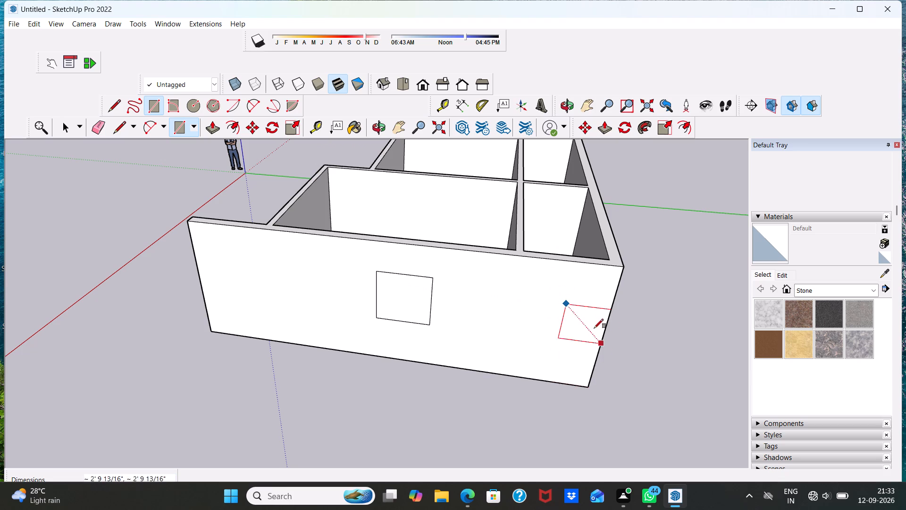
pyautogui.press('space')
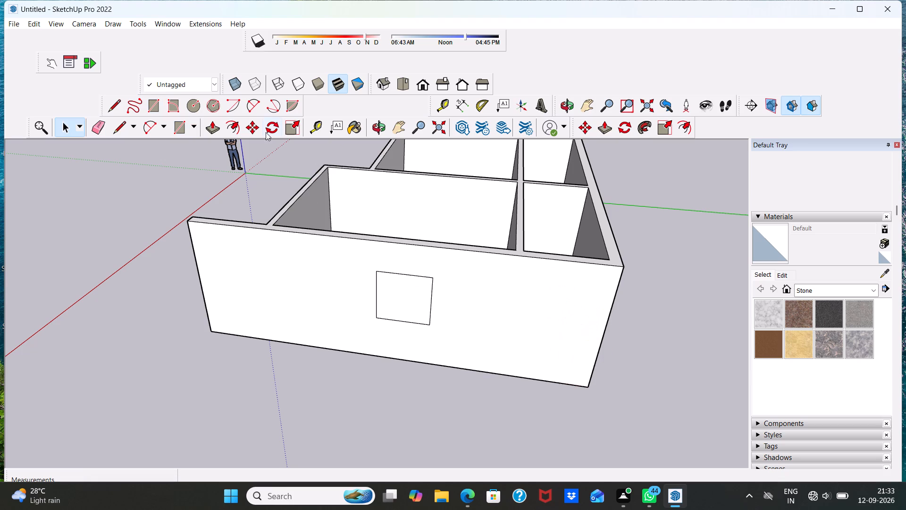
# Draw a small window rectangle about 2' 5" by 2' 1" on that outer wall, at the small rear room.
pyautogui.scroll(4, 578, 316)
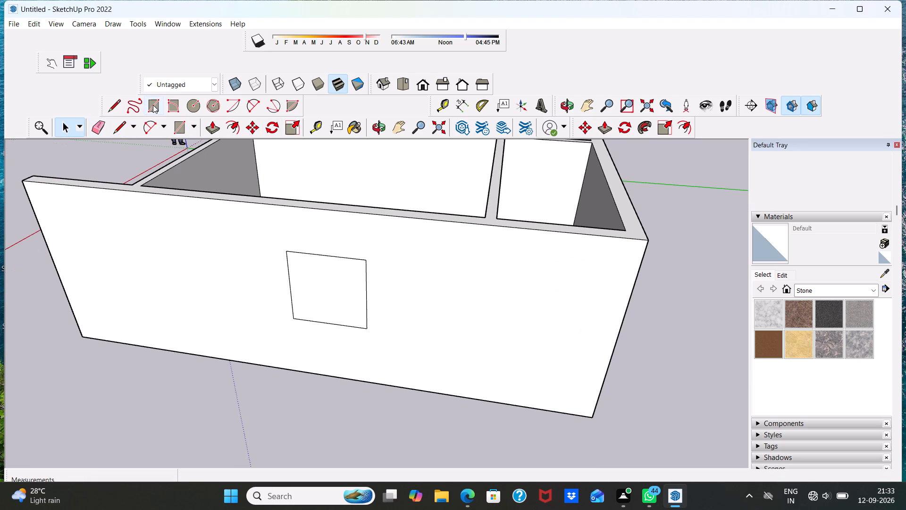
pyautogui.click(153, 105)
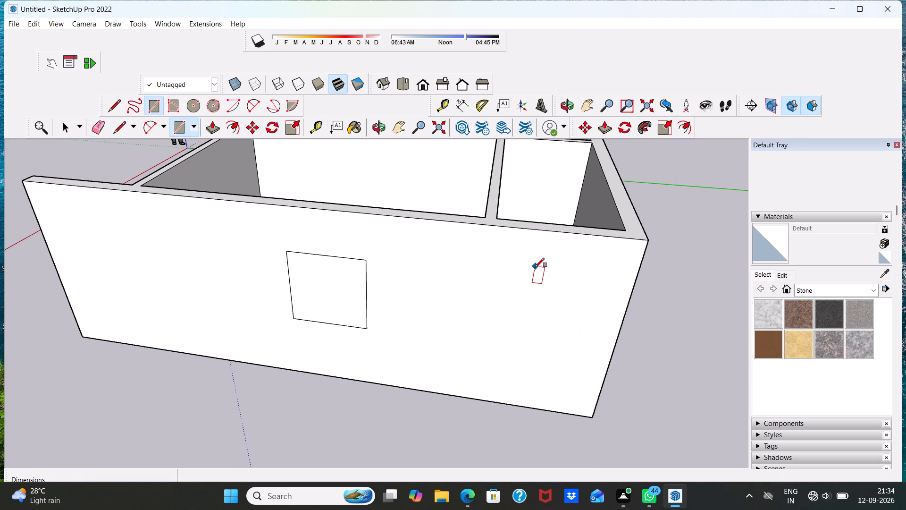
pyautogui.click(531, 272)
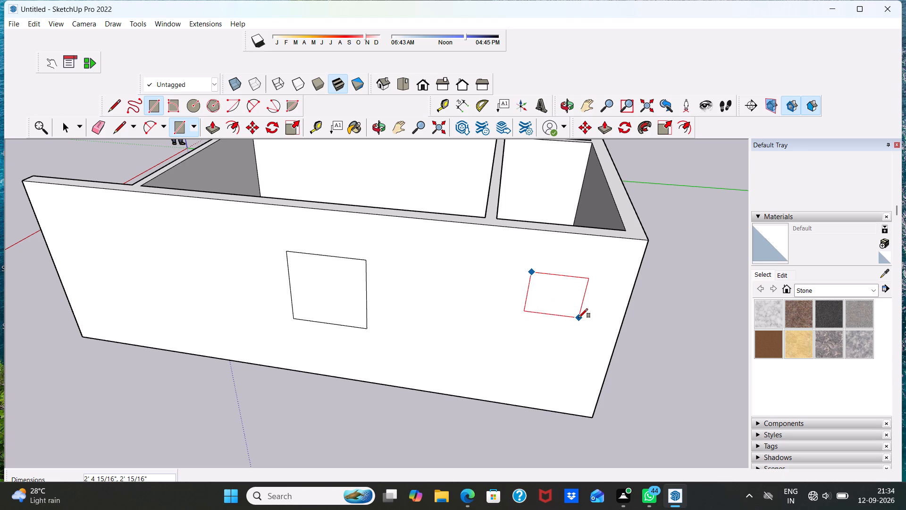
pyautogui.click(579, 322)
pyautogui.press('space')
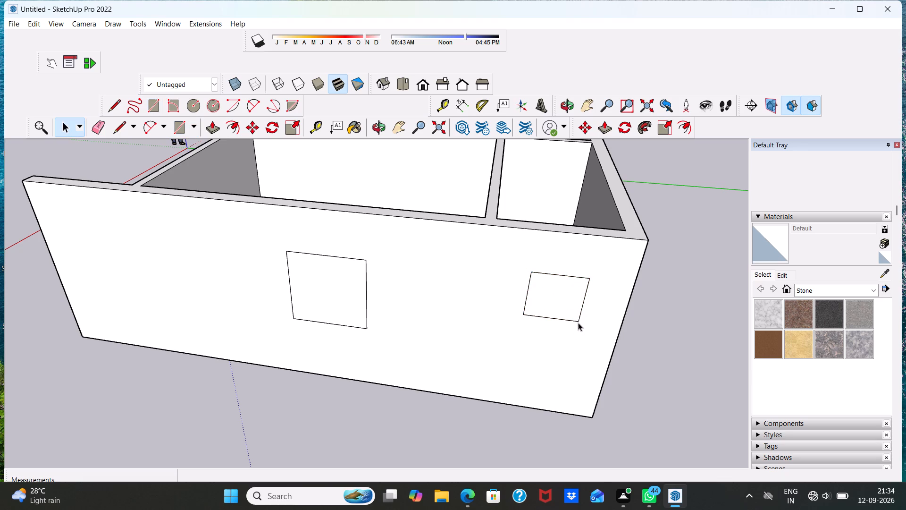
pyautogui.scroll(-2, 364, 335)
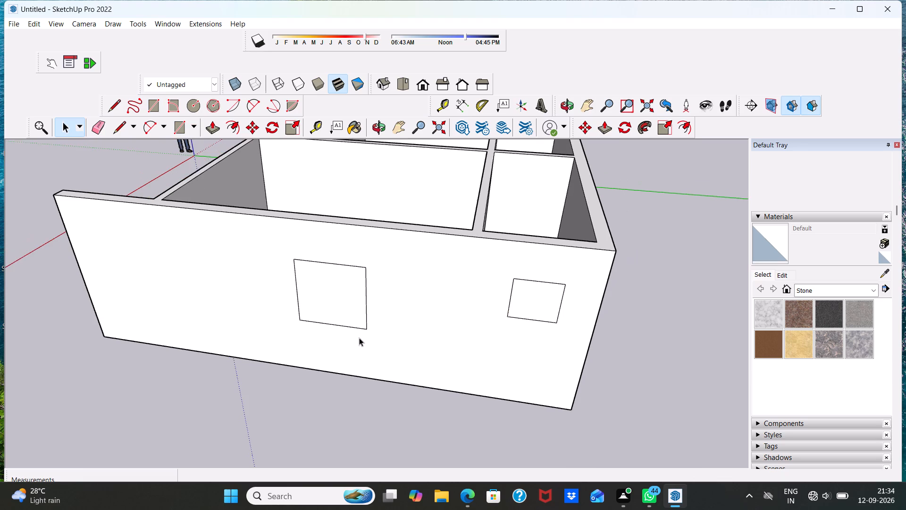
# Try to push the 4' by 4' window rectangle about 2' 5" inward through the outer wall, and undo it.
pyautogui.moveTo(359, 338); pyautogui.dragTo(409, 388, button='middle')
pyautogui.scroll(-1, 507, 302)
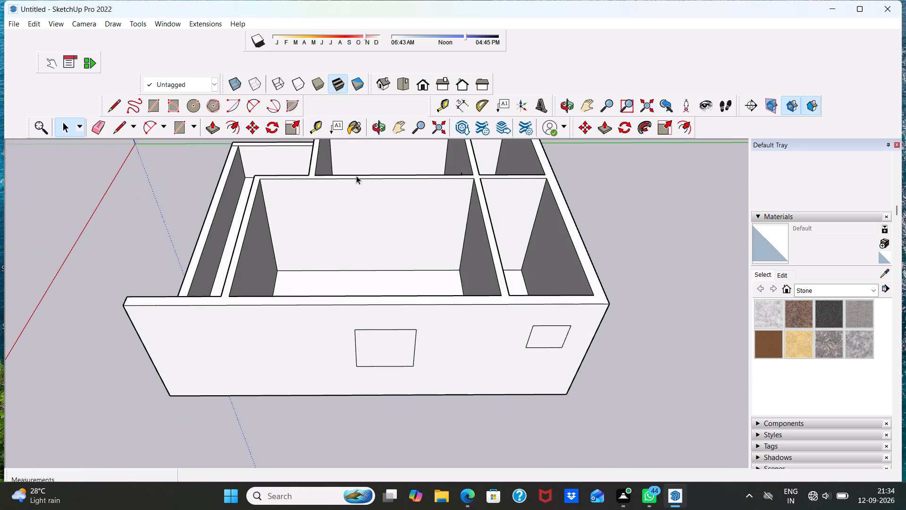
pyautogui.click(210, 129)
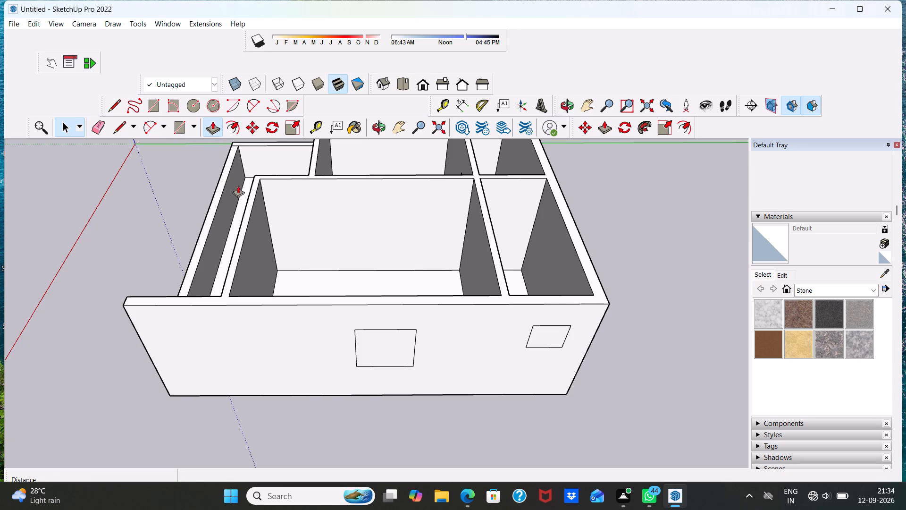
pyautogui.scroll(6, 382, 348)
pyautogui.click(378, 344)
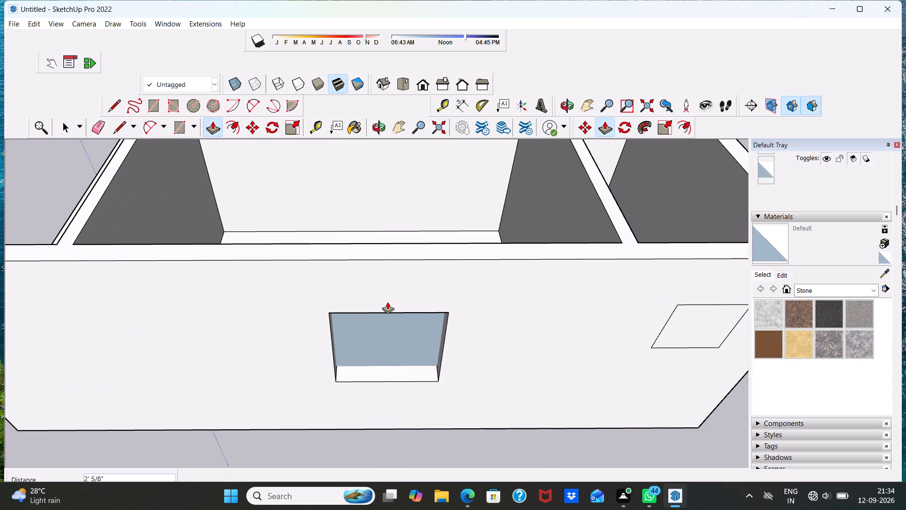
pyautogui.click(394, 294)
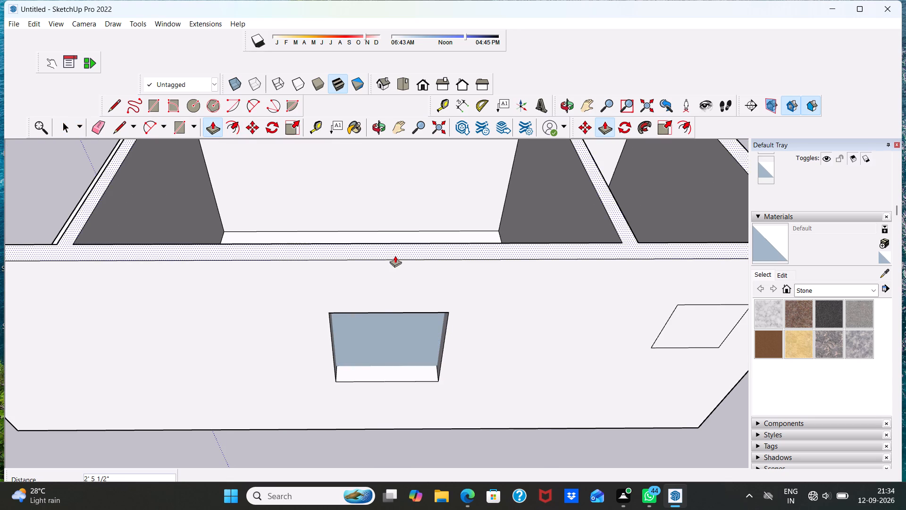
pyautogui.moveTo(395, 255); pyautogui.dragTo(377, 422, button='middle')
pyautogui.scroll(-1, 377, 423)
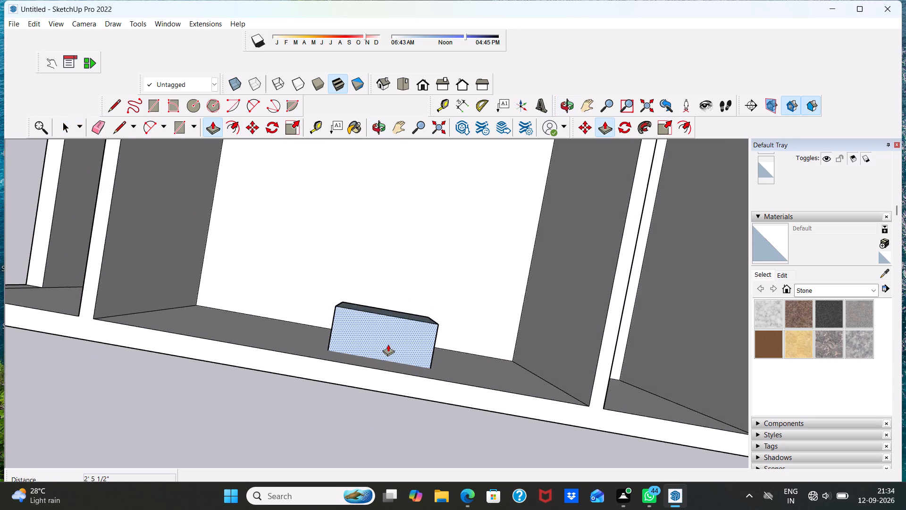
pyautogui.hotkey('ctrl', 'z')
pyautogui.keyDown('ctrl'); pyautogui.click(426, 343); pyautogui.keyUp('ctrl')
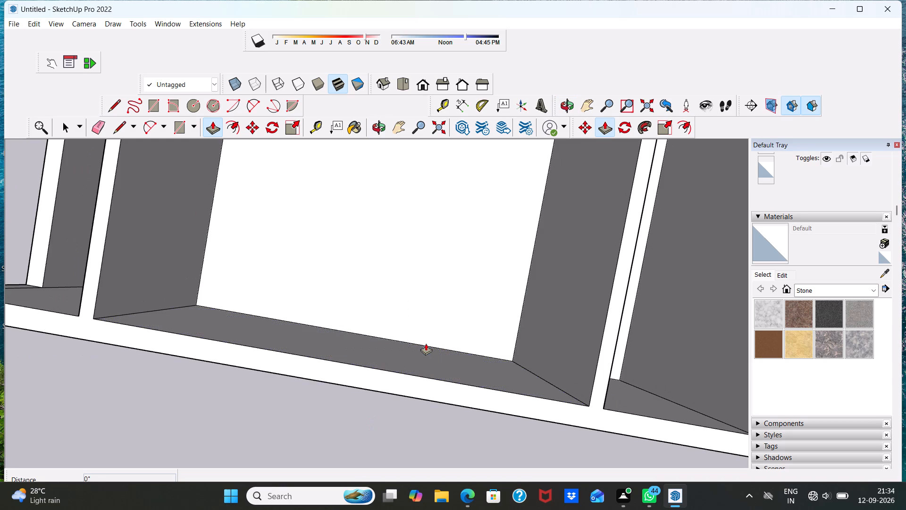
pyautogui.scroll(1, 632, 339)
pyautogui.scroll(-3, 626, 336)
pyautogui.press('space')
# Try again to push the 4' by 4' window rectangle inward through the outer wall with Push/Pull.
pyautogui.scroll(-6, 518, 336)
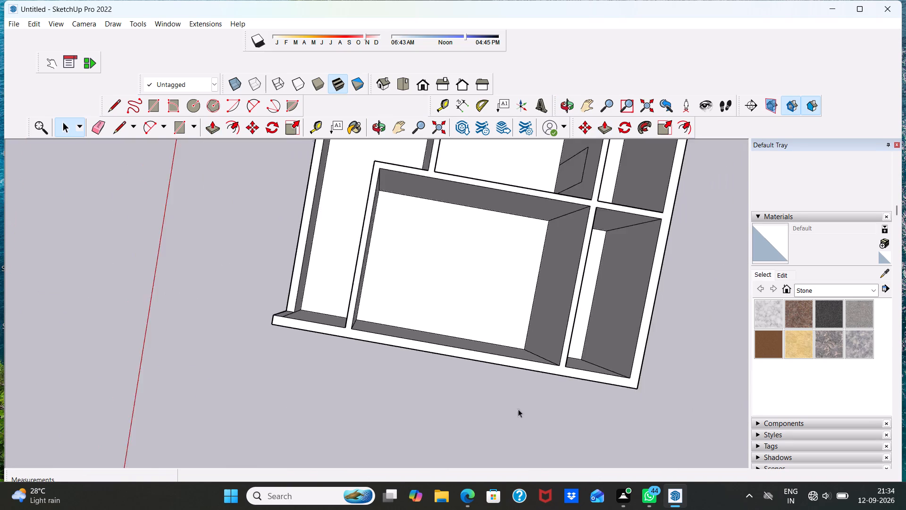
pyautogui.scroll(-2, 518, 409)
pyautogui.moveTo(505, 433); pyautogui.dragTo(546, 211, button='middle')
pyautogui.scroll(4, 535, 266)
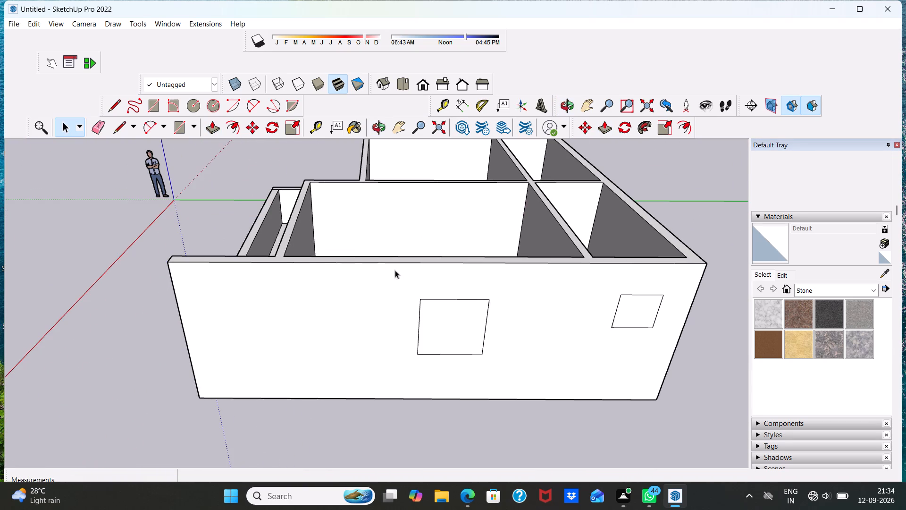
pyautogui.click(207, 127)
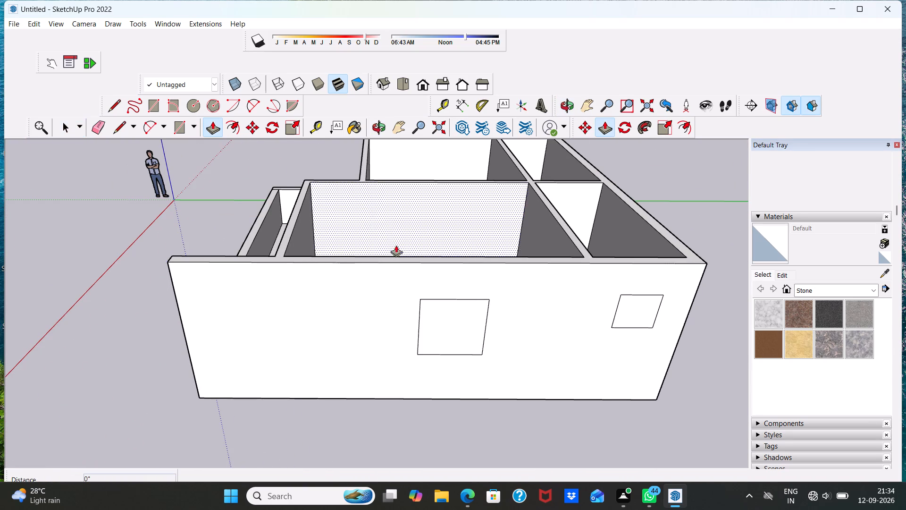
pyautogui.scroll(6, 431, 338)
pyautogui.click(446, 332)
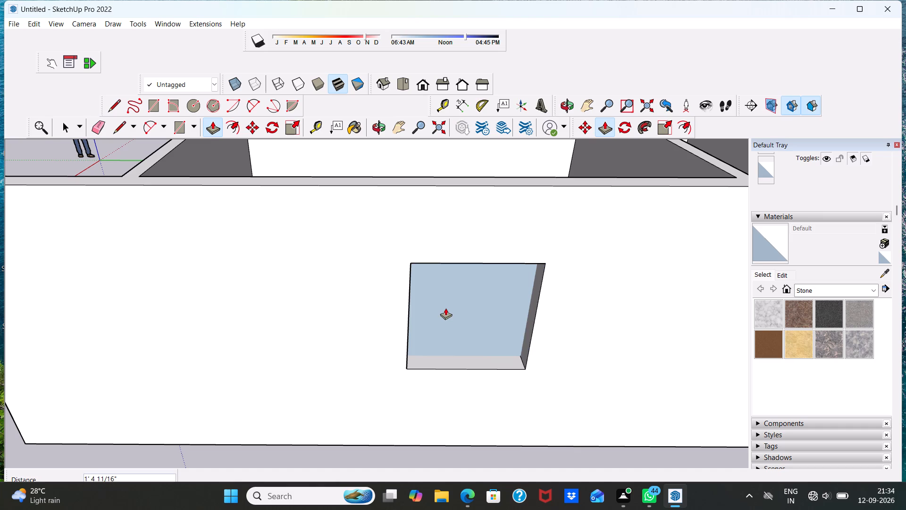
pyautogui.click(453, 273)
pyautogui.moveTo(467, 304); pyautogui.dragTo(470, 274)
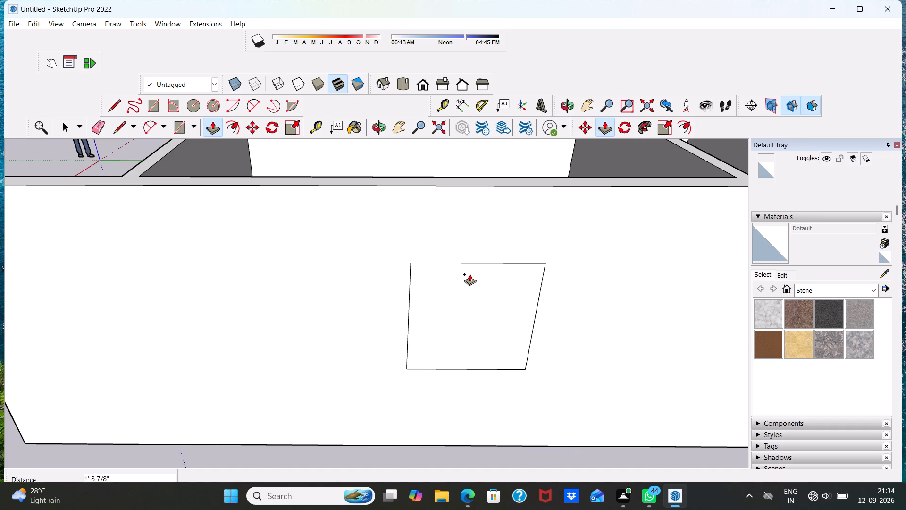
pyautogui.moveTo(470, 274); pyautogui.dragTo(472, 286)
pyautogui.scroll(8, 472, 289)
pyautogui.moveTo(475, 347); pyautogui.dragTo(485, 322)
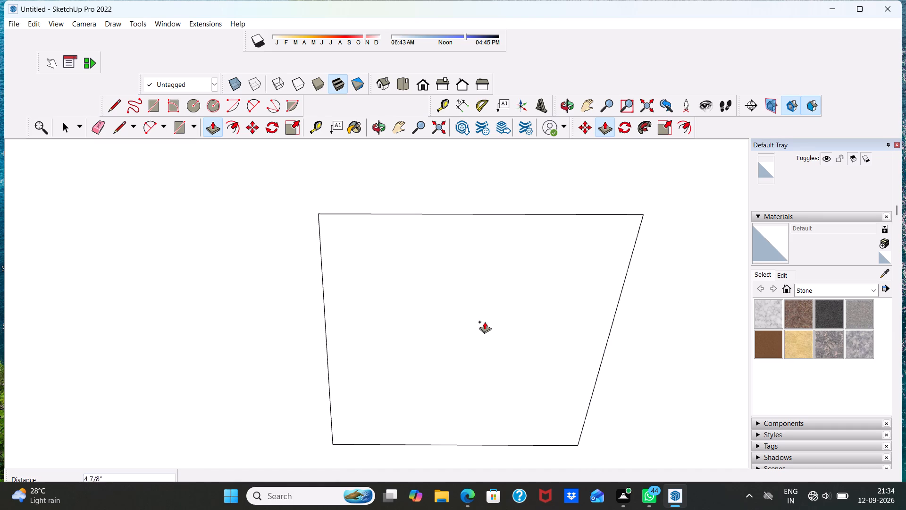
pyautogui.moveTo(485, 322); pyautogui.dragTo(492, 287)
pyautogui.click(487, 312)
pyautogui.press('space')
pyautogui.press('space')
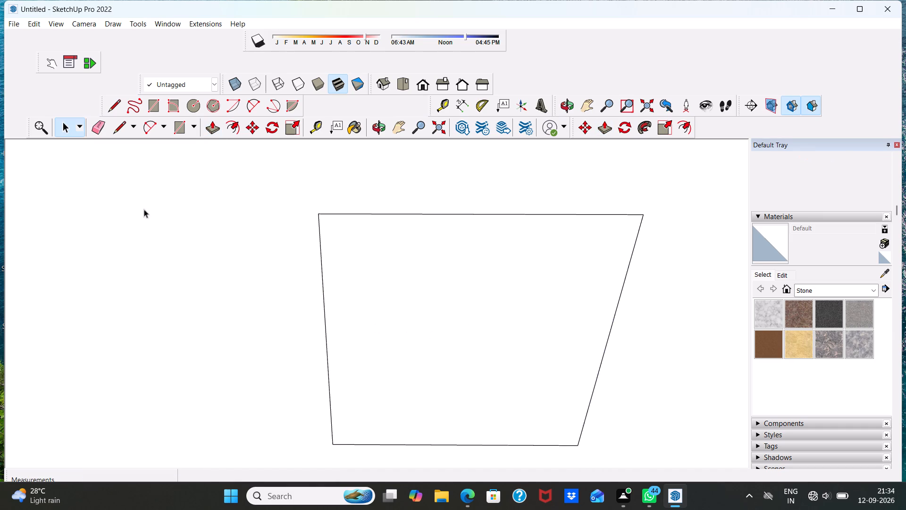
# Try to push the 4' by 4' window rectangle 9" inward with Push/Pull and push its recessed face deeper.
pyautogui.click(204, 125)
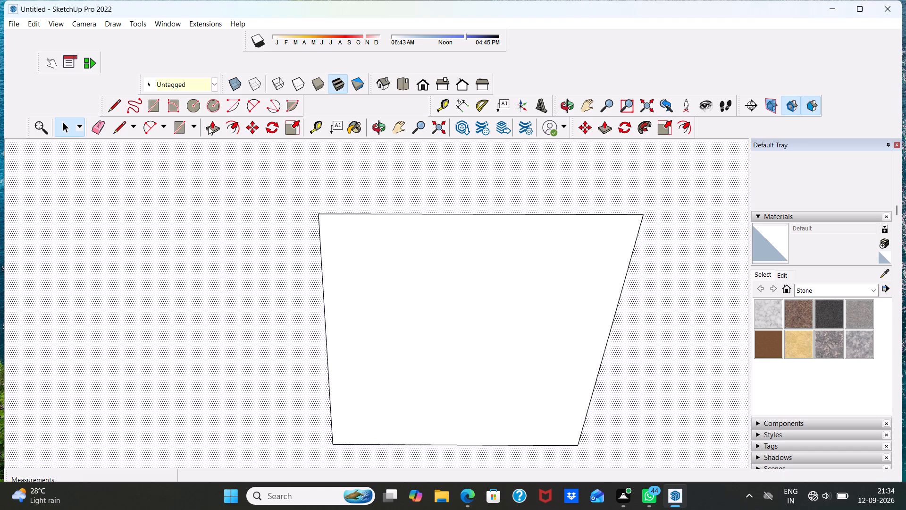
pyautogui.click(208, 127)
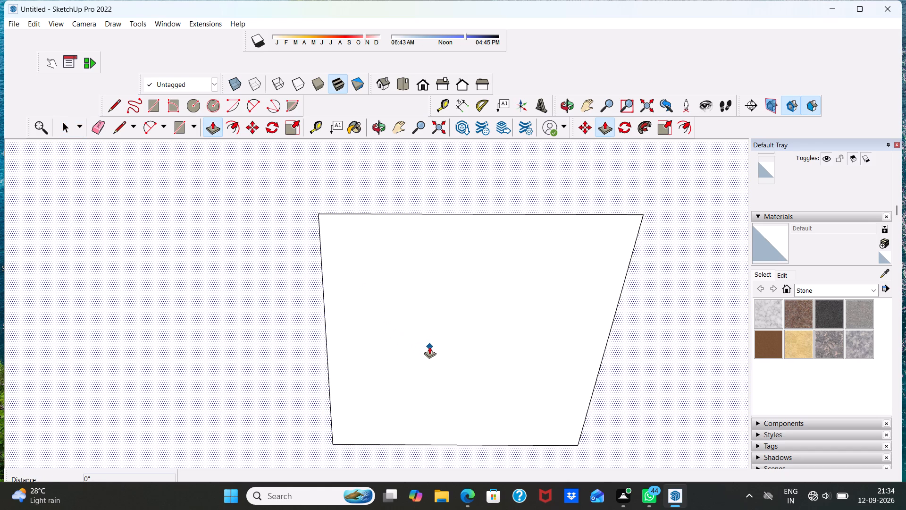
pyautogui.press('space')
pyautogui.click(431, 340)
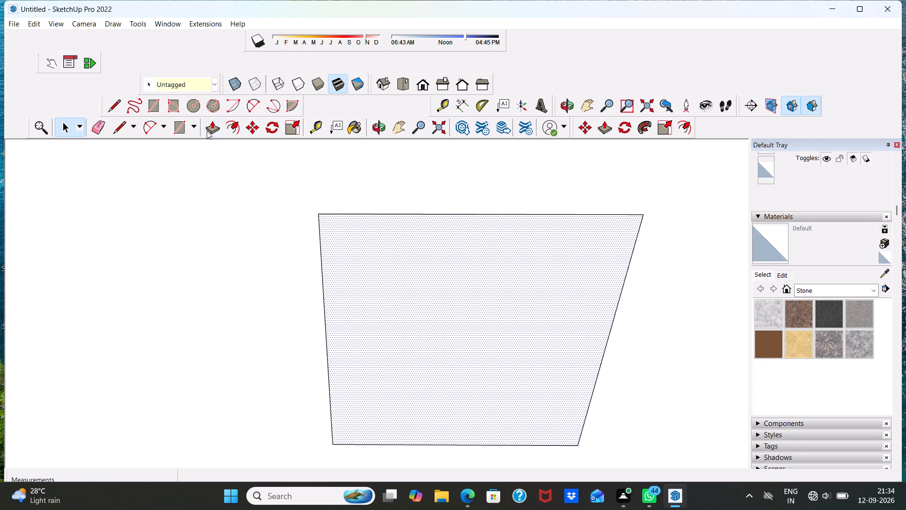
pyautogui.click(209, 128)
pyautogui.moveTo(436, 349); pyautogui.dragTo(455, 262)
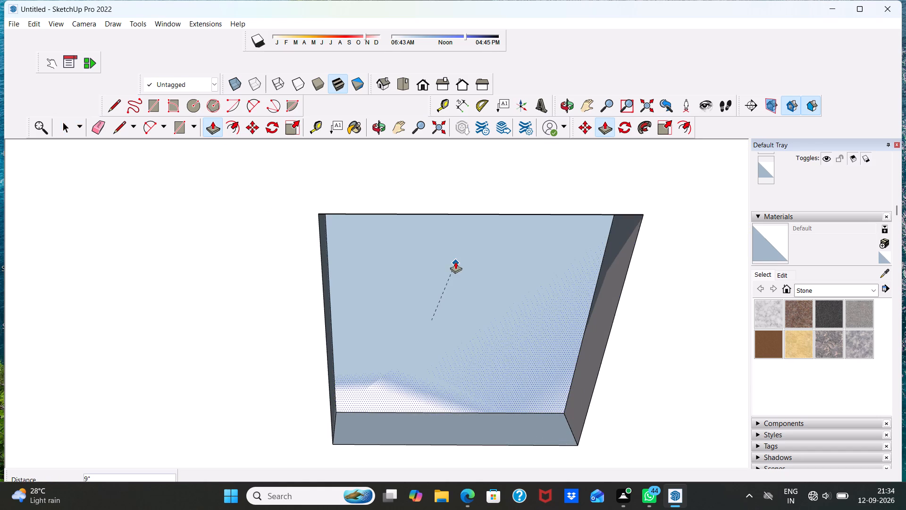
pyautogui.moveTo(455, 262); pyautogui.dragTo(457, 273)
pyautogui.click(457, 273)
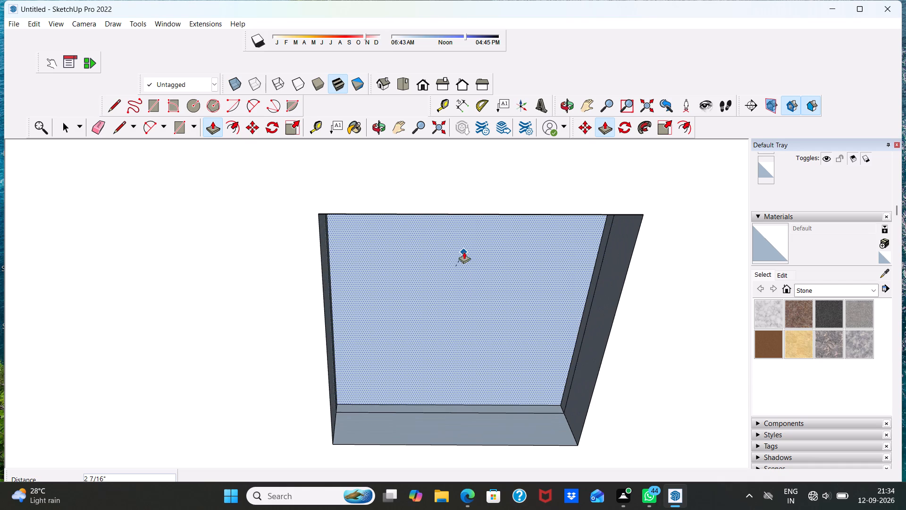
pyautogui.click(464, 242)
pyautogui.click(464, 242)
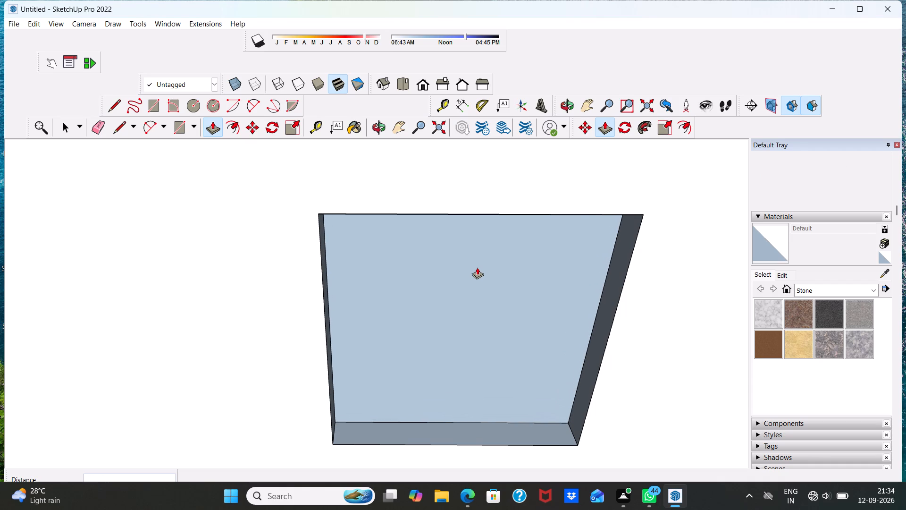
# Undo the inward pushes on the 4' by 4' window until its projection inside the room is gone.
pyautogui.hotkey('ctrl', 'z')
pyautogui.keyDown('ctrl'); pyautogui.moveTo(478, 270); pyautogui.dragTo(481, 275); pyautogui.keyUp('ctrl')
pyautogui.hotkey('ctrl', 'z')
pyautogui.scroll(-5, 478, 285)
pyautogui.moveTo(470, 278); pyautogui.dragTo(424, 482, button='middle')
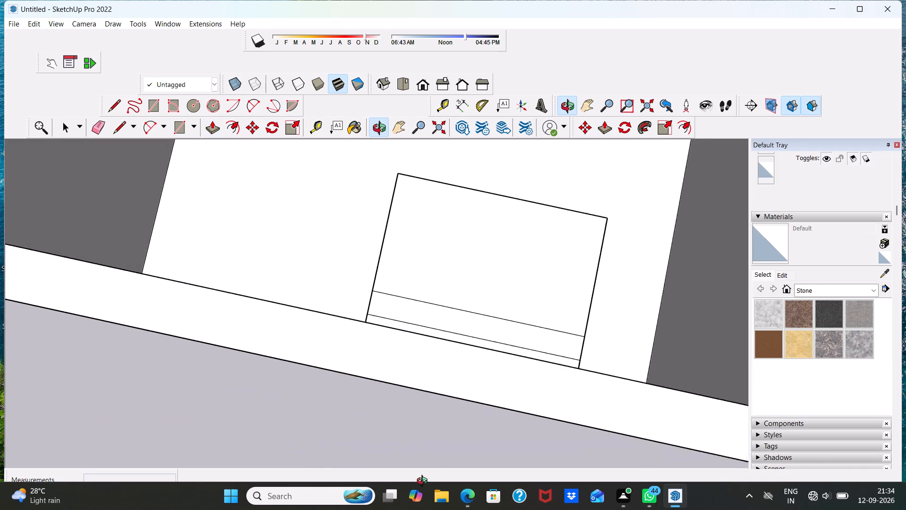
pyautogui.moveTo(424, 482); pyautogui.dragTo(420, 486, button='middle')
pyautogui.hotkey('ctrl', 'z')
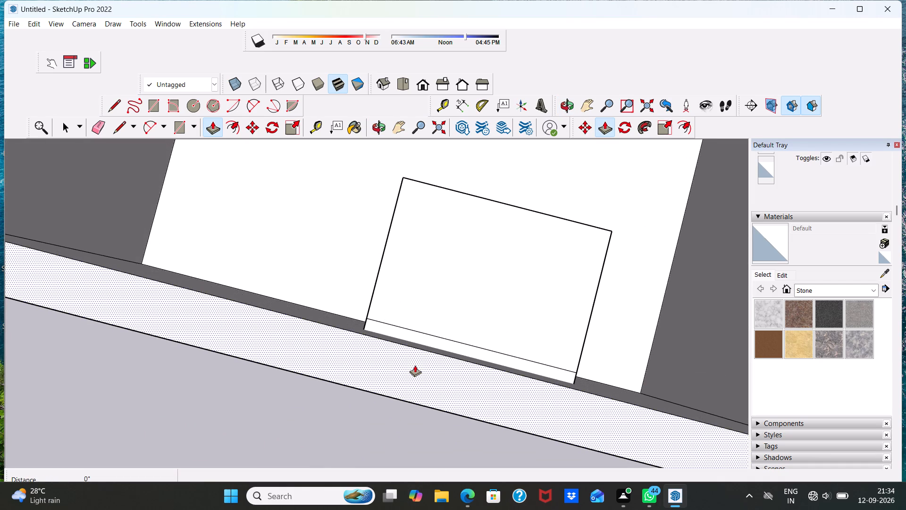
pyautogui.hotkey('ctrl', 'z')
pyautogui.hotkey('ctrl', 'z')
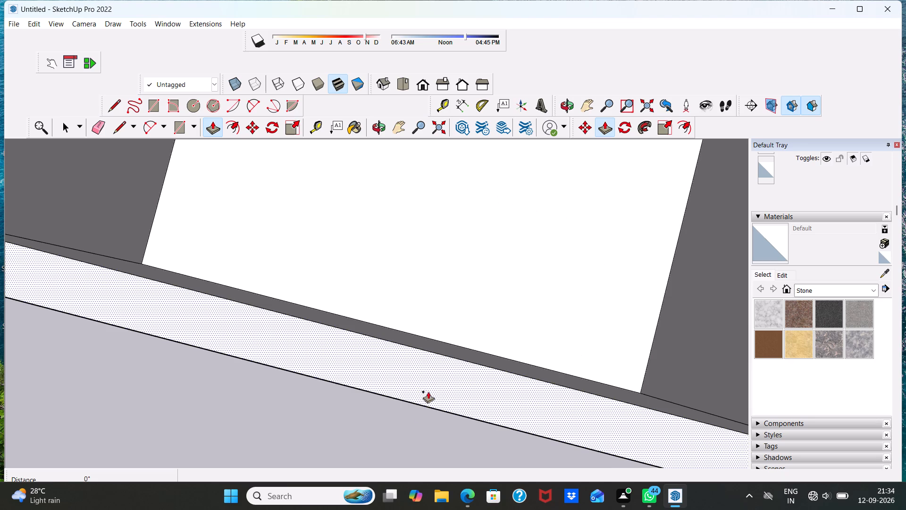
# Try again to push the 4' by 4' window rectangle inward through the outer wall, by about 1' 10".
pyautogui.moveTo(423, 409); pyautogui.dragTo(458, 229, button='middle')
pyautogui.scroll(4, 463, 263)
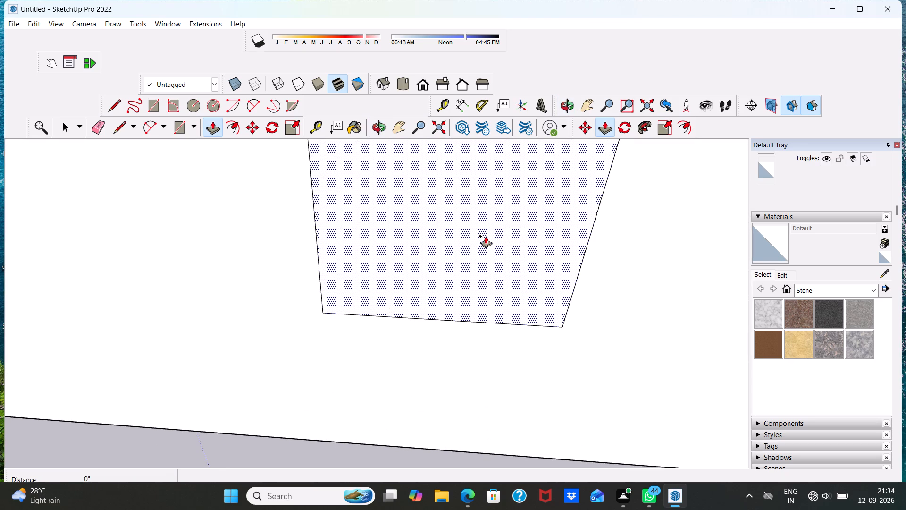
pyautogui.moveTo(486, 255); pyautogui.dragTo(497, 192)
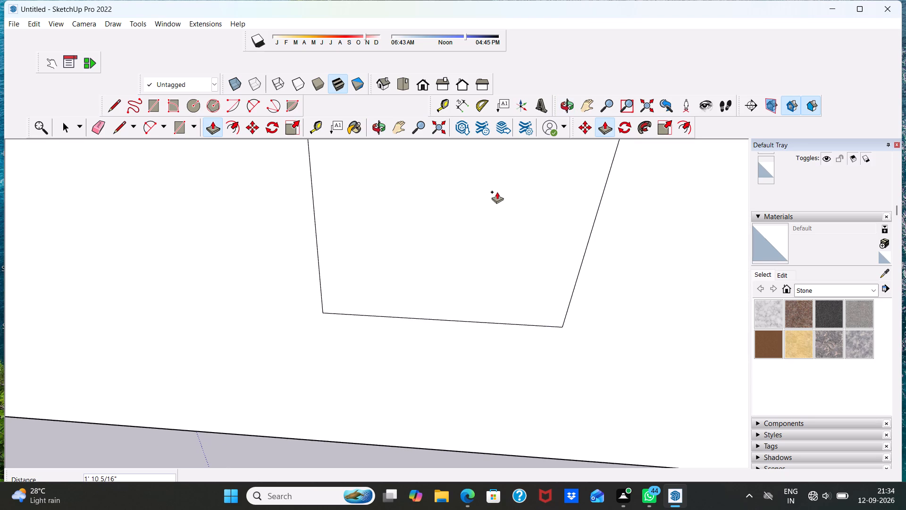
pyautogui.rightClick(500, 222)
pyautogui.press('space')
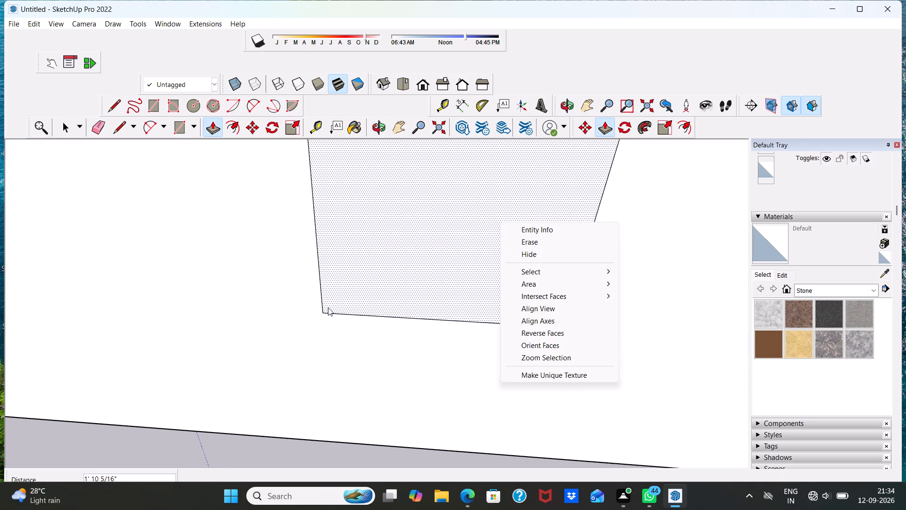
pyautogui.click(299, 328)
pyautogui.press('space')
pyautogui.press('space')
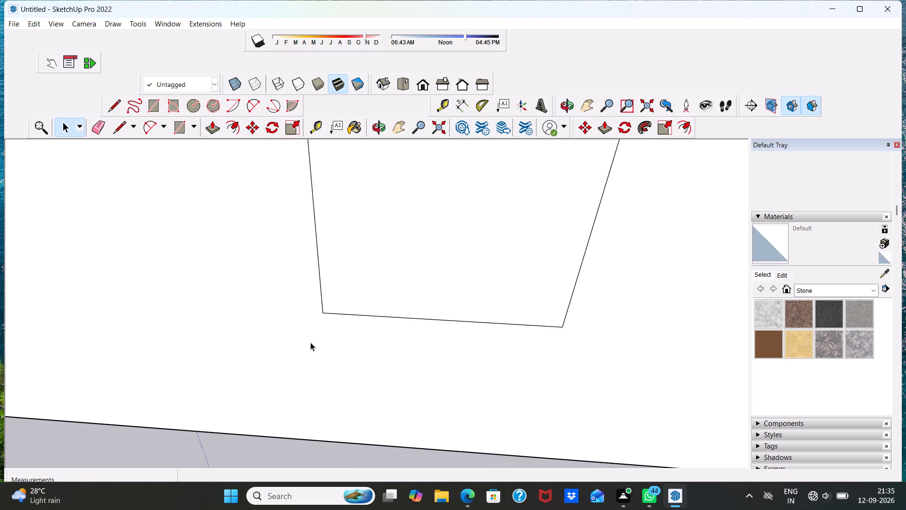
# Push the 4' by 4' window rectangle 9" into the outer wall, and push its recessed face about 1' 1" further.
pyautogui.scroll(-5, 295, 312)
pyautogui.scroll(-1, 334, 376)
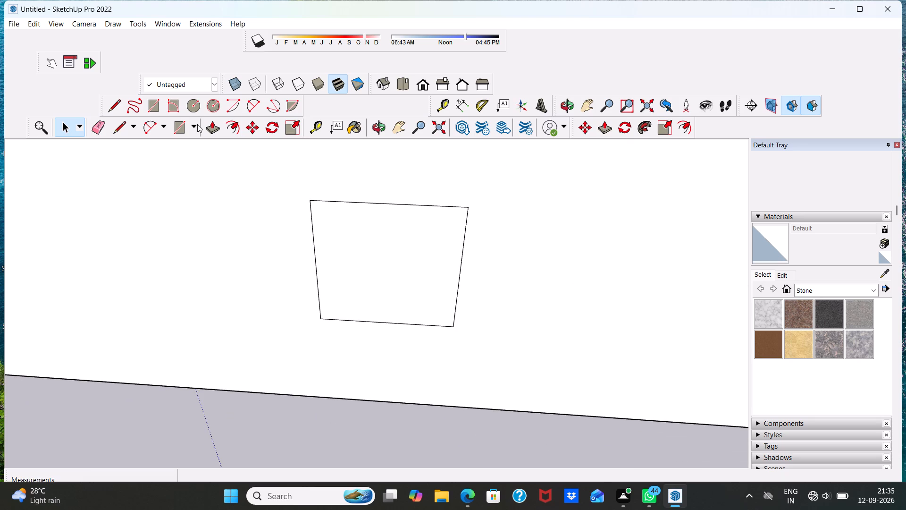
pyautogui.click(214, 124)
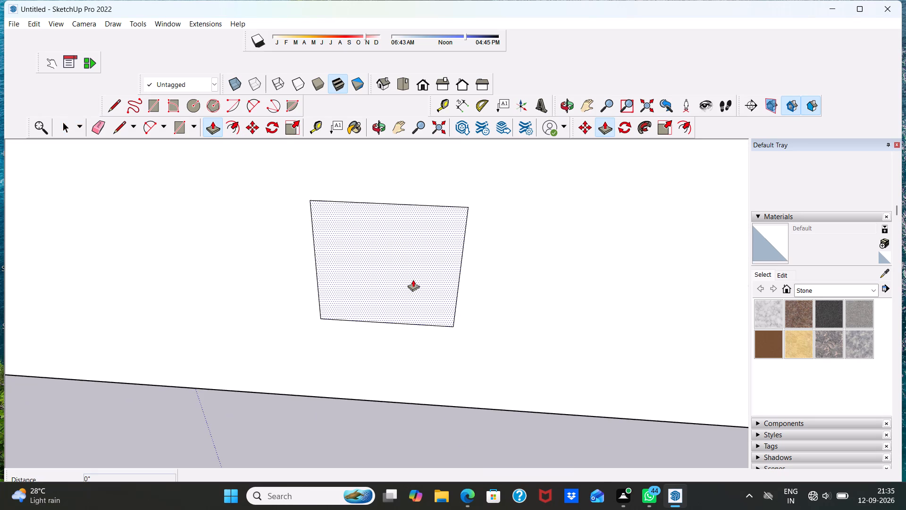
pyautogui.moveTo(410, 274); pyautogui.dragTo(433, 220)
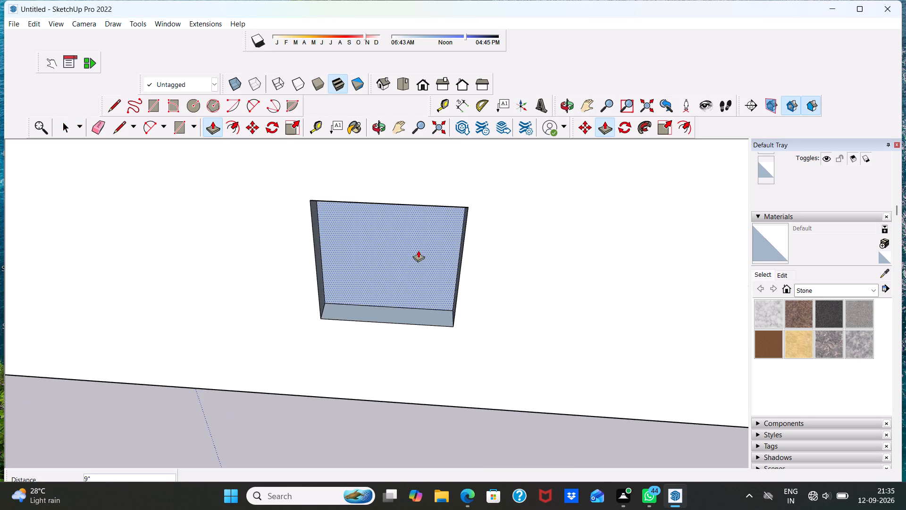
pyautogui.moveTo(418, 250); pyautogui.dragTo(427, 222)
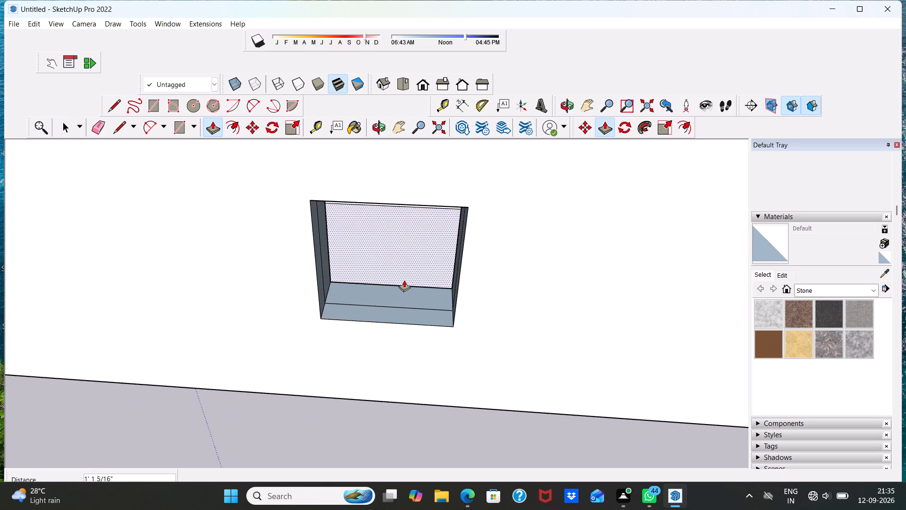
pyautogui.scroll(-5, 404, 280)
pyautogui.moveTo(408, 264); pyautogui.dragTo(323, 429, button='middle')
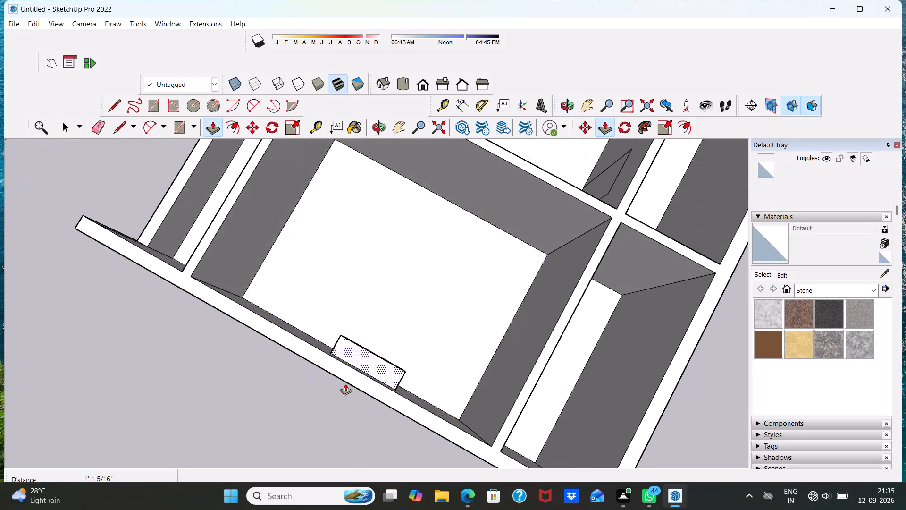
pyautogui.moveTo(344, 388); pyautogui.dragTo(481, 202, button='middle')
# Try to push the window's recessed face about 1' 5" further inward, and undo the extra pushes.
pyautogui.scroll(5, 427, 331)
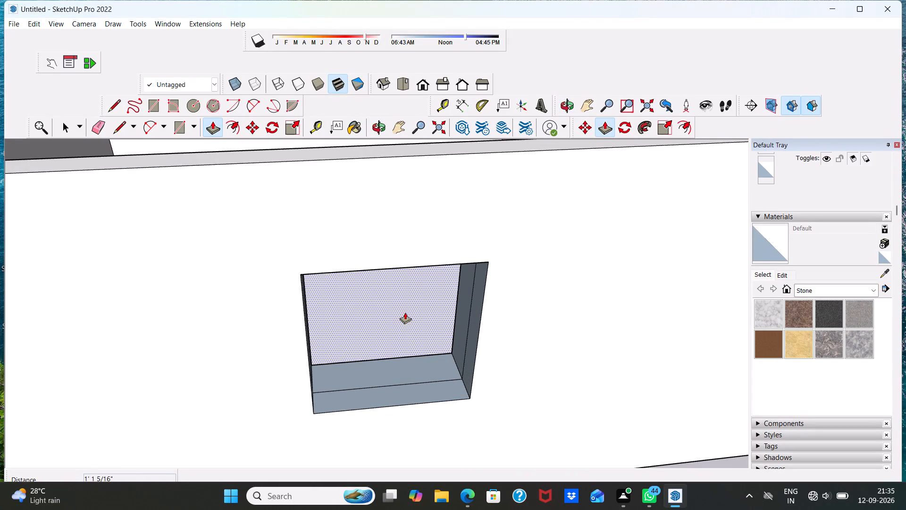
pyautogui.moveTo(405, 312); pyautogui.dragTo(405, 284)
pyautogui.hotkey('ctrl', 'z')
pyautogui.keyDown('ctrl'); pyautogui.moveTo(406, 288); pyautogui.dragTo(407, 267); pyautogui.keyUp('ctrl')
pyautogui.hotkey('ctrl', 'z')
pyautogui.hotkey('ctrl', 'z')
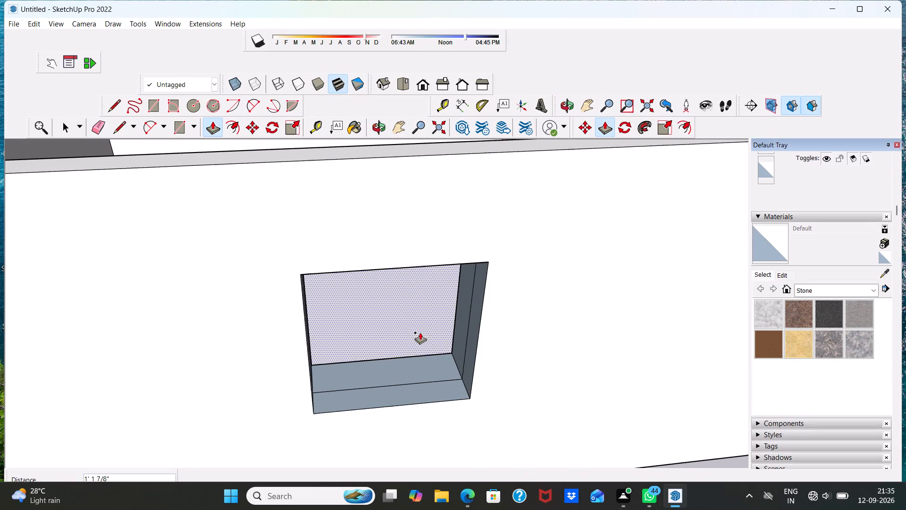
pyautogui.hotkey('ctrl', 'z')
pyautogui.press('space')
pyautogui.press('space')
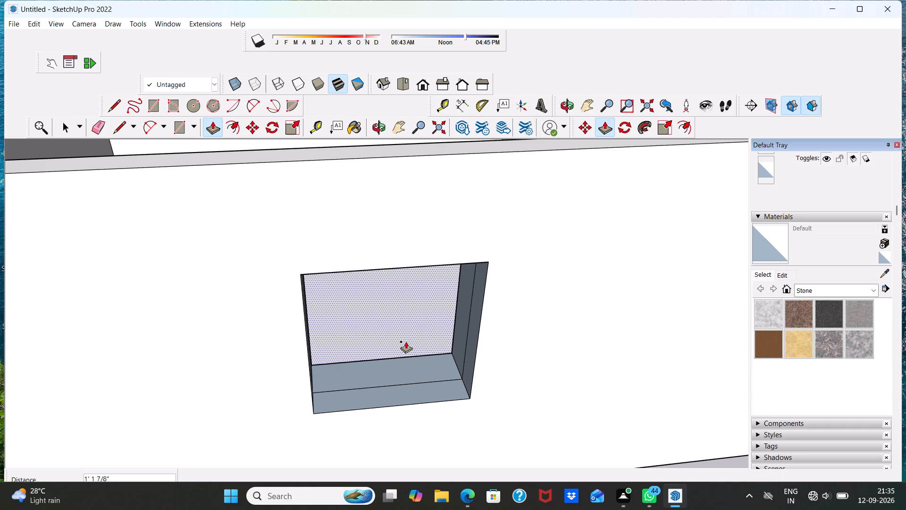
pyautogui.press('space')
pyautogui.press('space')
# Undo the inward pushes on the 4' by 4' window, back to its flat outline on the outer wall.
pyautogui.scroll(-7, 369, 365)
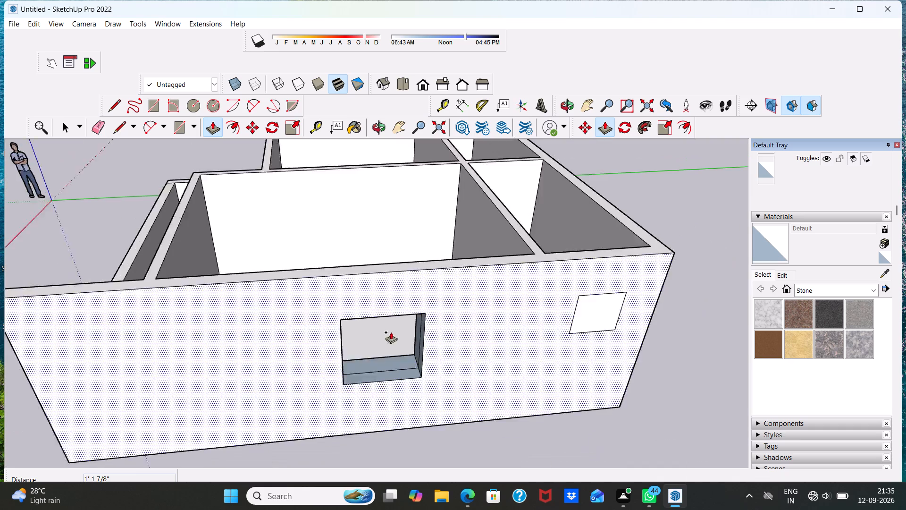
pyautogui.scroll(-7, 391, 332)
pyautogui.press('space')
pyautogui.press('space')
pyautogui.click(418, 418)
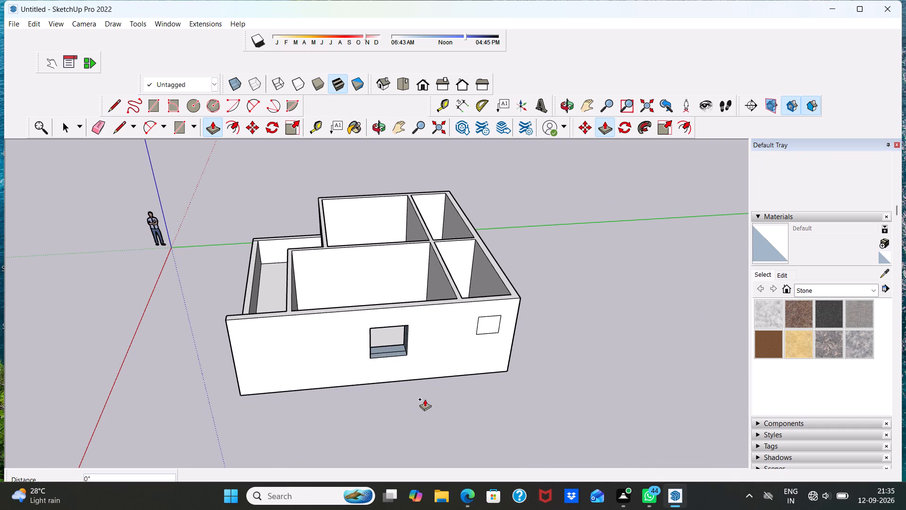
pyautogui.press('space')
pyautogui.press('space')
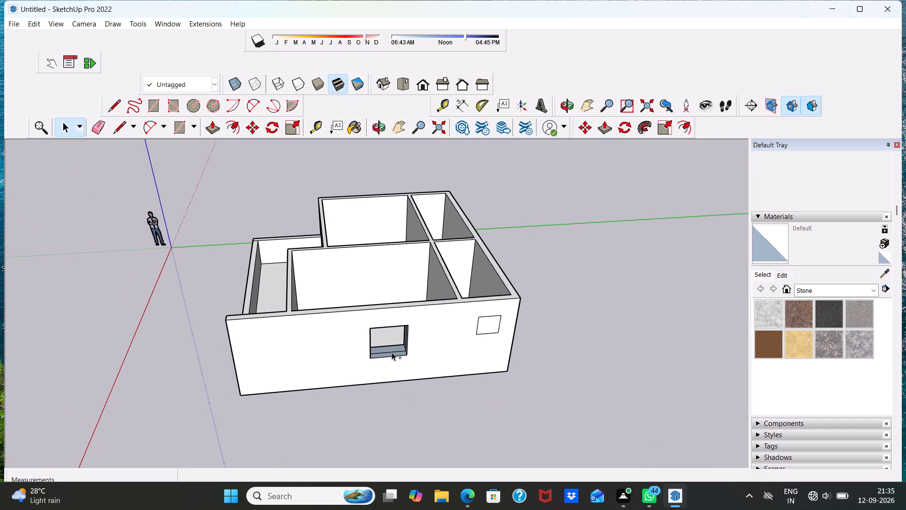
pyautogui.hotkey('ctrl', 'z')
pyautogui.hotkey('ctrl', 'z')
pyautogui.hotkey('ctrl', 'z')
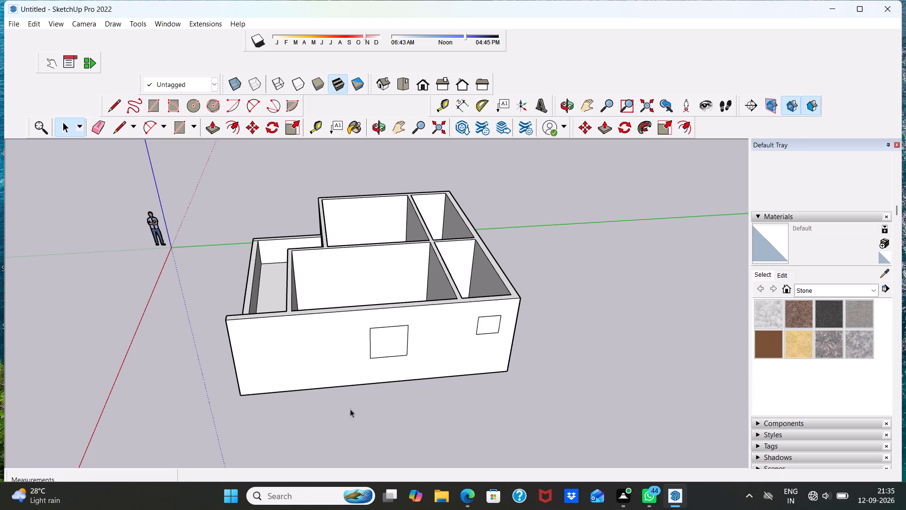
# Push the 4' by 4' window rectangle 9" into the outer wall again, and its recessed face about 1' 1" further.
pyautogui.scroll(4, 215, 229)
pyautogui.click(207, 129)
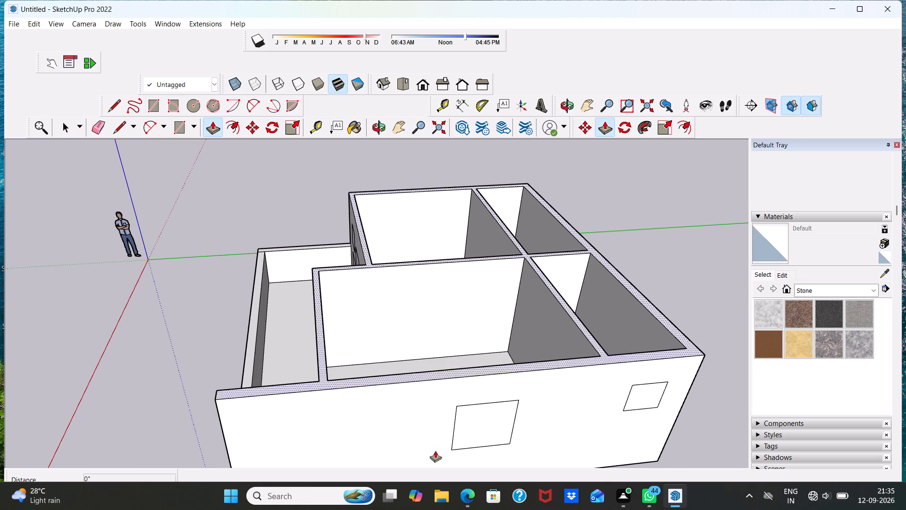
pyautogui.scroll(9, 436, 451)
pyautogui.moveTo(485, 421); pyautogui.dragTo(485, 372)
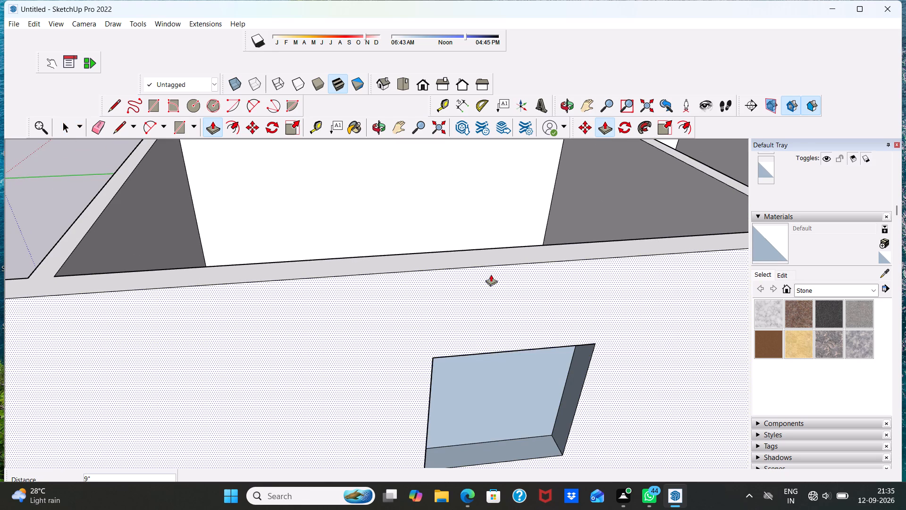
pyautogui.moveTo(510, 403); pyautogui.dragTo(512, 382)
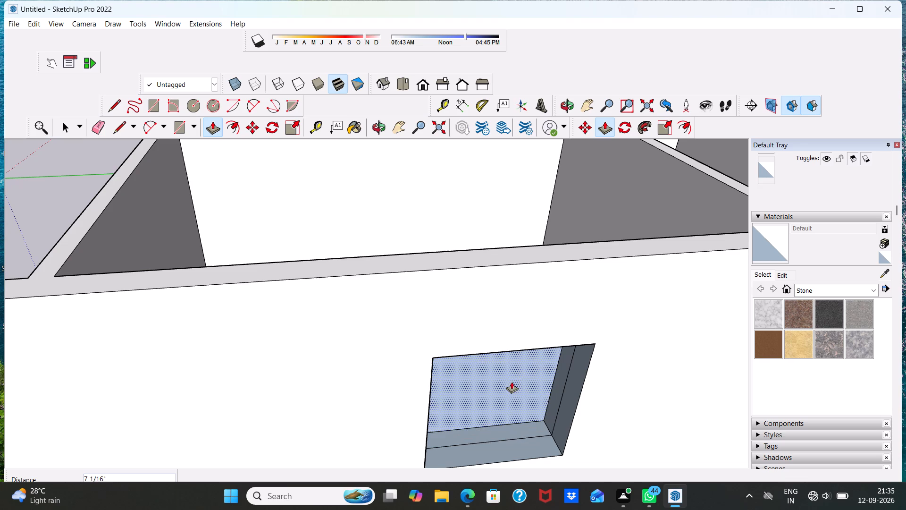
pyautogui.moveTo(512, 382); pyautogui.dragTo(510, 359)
# Examine the pushed window recess from outside, from above and from inside the room to check how it passes through the wall.
pyautogui.scroll(-6, 498, 414)
pyautogui.moveTo(515, 432); pyautogui.dragTo(512, 425, button='middle')
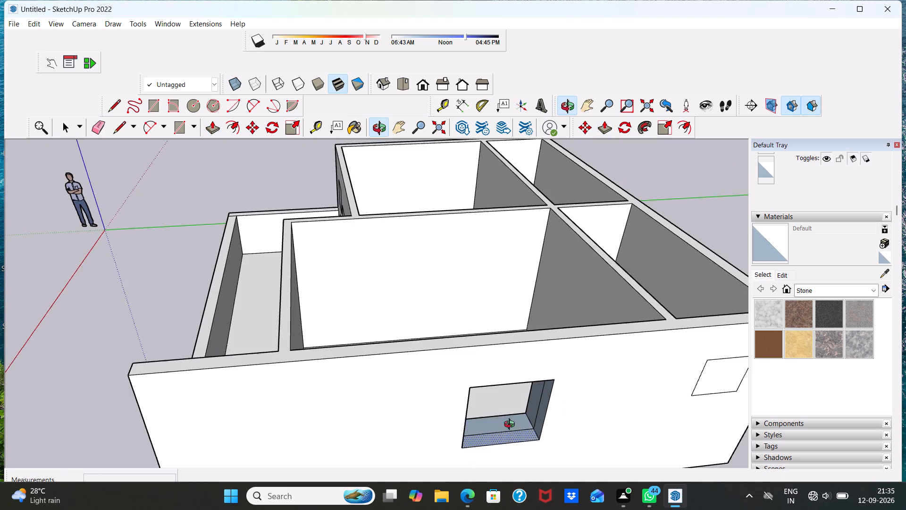
pyautogui.moveTo(512, 425); pyautogui.dragTo(457, 349, button='middle')
pyautogui.scroll(-1, 449, 346)
pyautogui.moveTo(449, 346); pyautogui.dragTo(485, 481, button='middle')
pyautogui.scroll(-1, 485, 483)
pyautogui.scroll(-2, 445, 380)
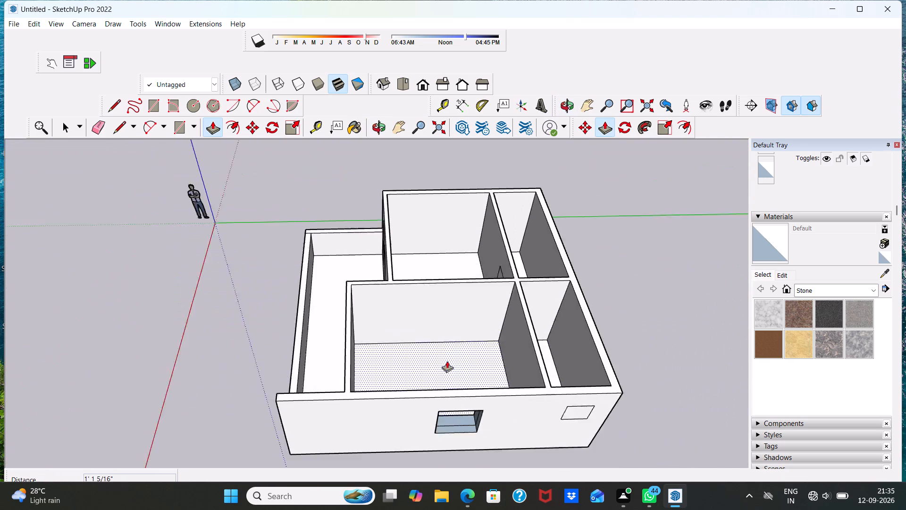
pyautogui.scroll(-4, 447, 361)
pyautogui.moveTo(446, 336); pyautogui.dragTo(446, 469, button='middle')
pyautogui.scroll(10, 460, 444)
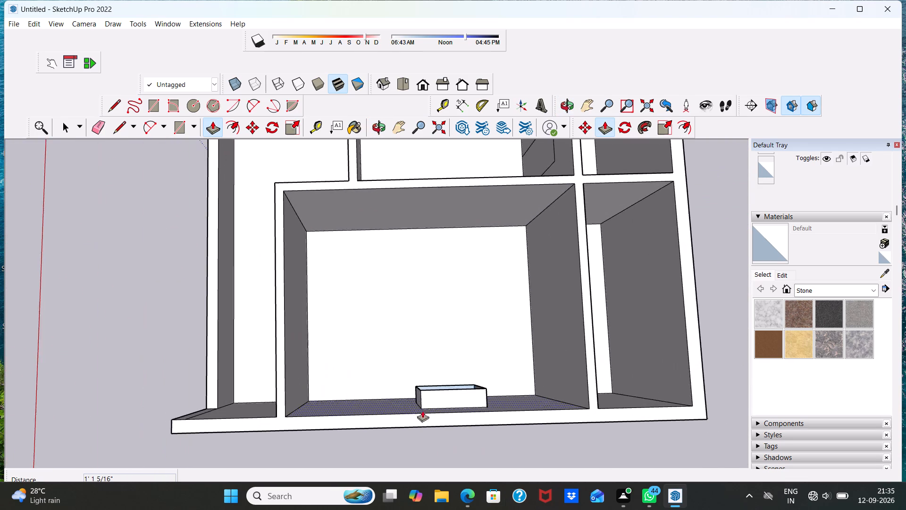
pyautogui.scroll(11, 422, 410)
pyautogui.scroll(-1, 485, 359)
pyautogui.moveTo(485, 358); pyautogui.dragTo(602, 420, button='middle')
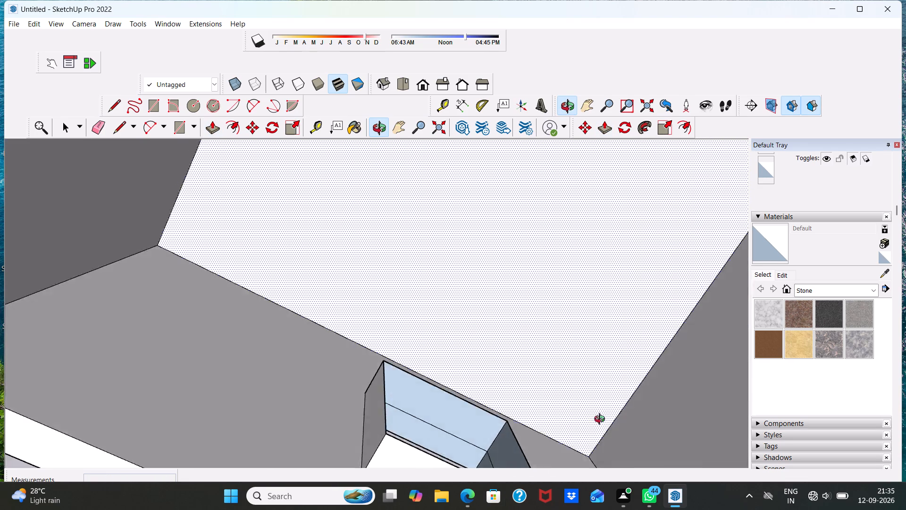
pyautogui.moveTo(602, 420); pyautogui.dragTo(473, 367, button='middle')
pyautogui.scroll(-3, 469, 336)
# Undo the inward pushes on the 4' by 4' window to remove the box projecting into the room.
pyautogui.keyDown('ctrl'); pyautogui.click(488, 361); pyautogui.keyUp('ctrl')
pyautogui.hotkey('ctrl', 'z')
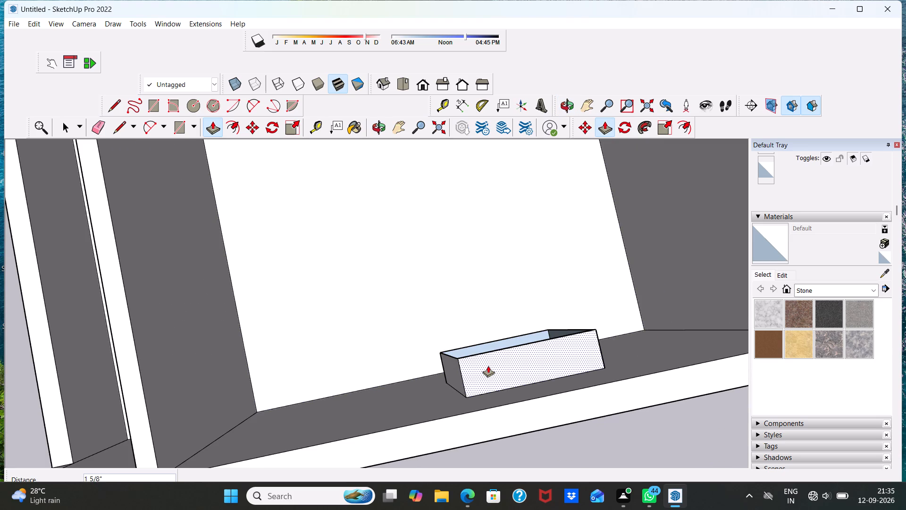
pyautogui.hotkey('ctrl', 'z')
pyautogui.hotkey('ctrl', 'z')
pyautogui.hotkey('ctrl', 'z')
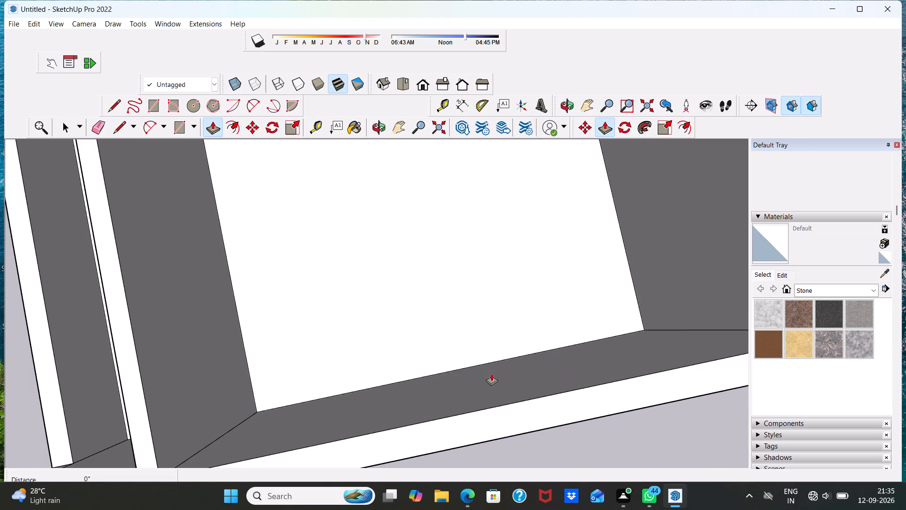
# Push the 4' by 4' window rectangle 9" through the outer wall to cut its opening.
pyautogui.moveTo(529, 435); pyautogui.dragTo(508, 295, button='middle')
pyautogui.scroll(3, 532, 355)
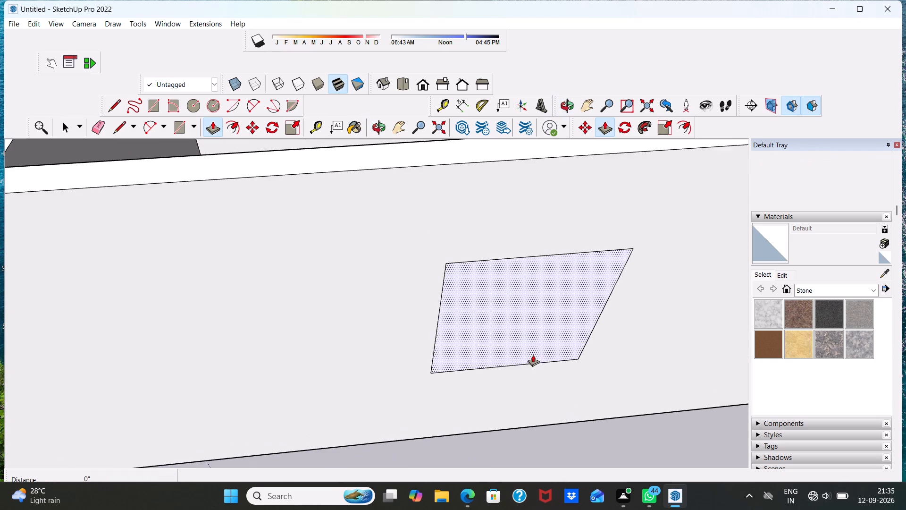
pyautogui.scroll(5, 534, 331)
pyautogui.moveTo(537, 320); pyautogui.dragTo(525, 275)
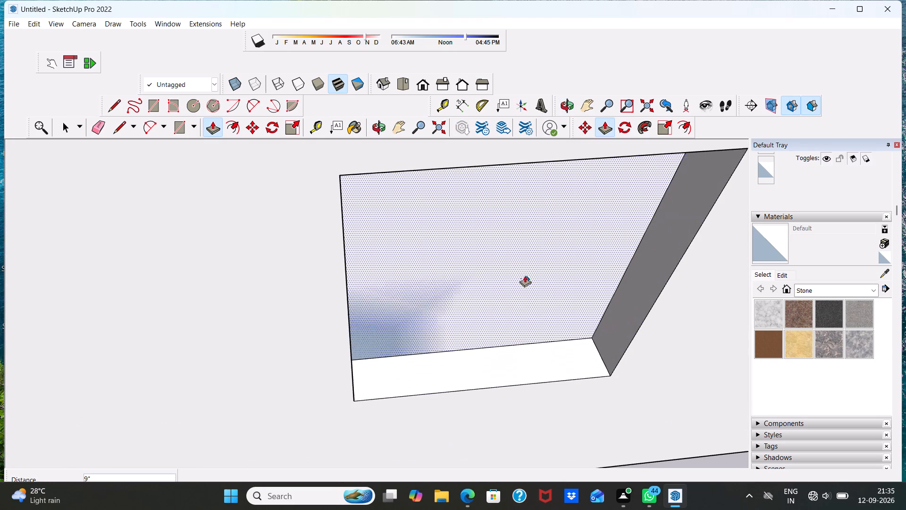
pyautogui.moveTo(525, 275); pyautogui.dragTo(519, 262)
pyautogui.scroll(-14, 513, 305)
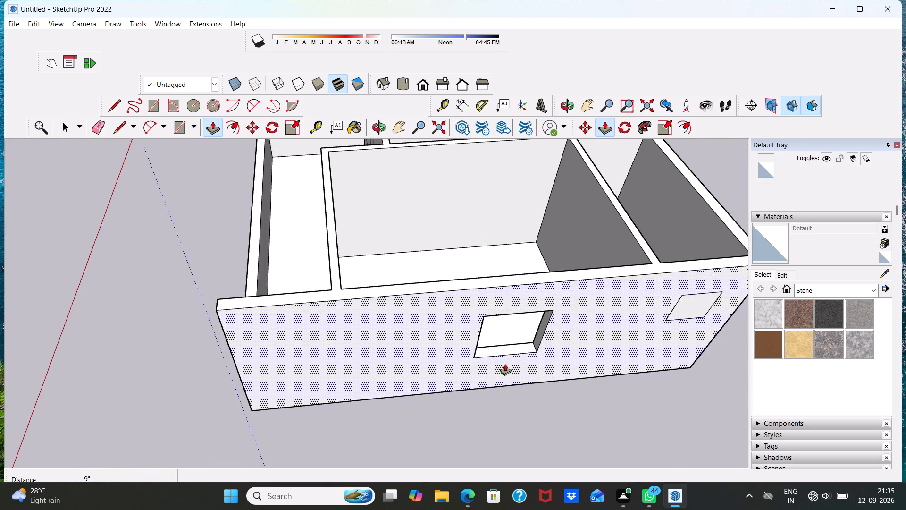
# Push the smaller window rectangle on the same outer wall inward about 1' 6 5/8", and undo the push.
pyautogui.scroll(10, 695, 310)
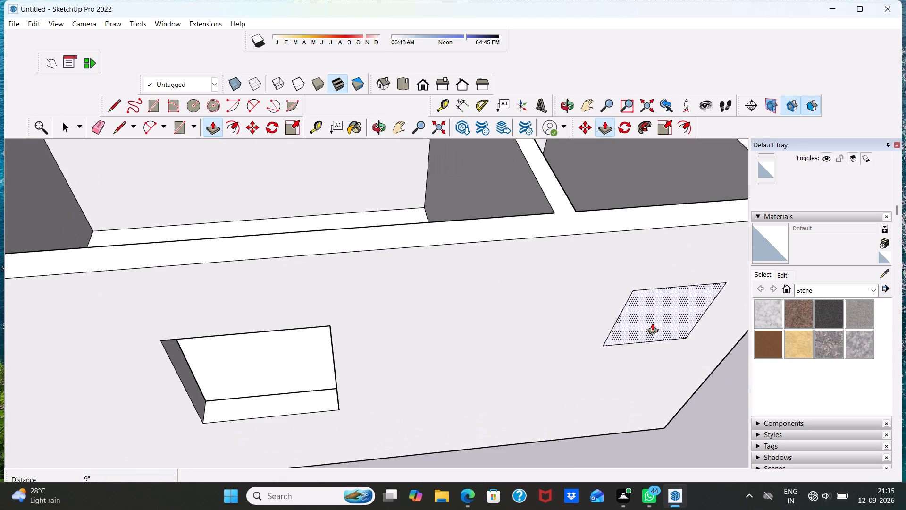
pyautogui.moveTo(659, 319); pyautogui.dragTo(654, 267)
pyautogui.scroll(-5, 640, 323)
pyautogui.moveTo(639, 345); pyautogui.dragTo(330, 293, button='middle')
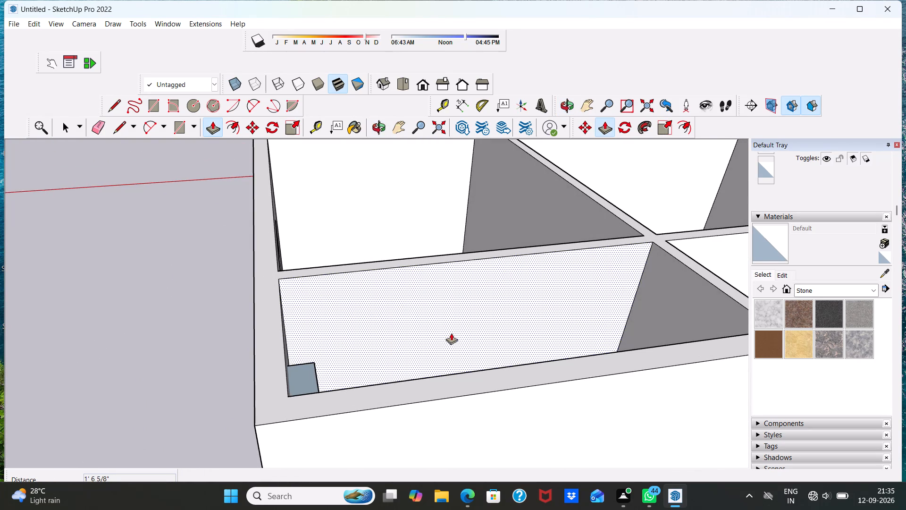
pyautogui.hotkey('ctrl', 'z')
# Push the smaller window rectangle on the same outer wall 9" through the wall to cut its opening.
pyautogui.moveTo(246, 398); pyautogui.dragTo(490, 339, button='middle')
pyautogui.scroll(3, 605, 295)
pyautogui.moveTo(605, 294); pyautogui.dragTo(601, 266)
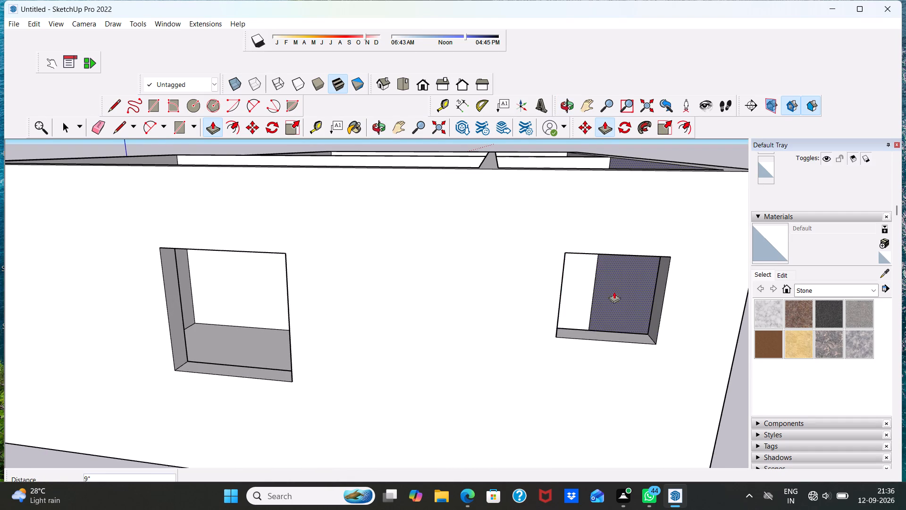
pyautogui.scroll(-5, 613, 287)
pyautogui.scroll(1, 614, 299)
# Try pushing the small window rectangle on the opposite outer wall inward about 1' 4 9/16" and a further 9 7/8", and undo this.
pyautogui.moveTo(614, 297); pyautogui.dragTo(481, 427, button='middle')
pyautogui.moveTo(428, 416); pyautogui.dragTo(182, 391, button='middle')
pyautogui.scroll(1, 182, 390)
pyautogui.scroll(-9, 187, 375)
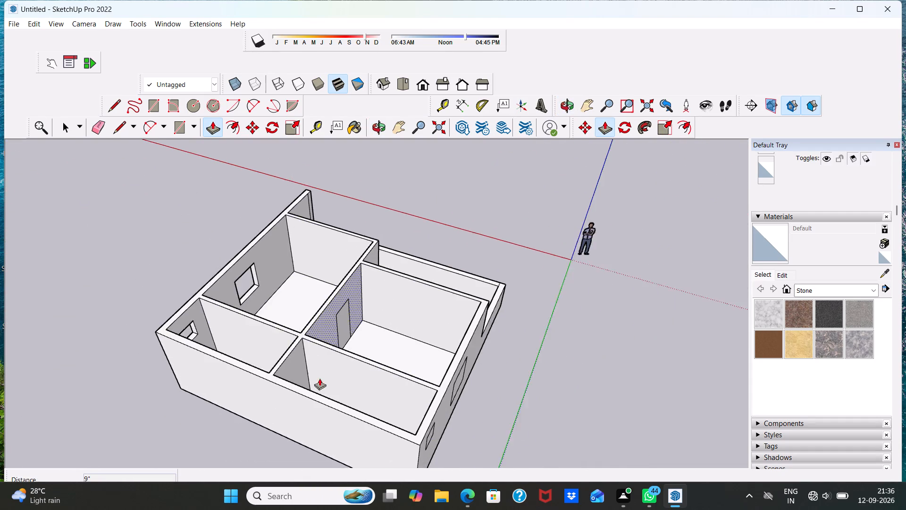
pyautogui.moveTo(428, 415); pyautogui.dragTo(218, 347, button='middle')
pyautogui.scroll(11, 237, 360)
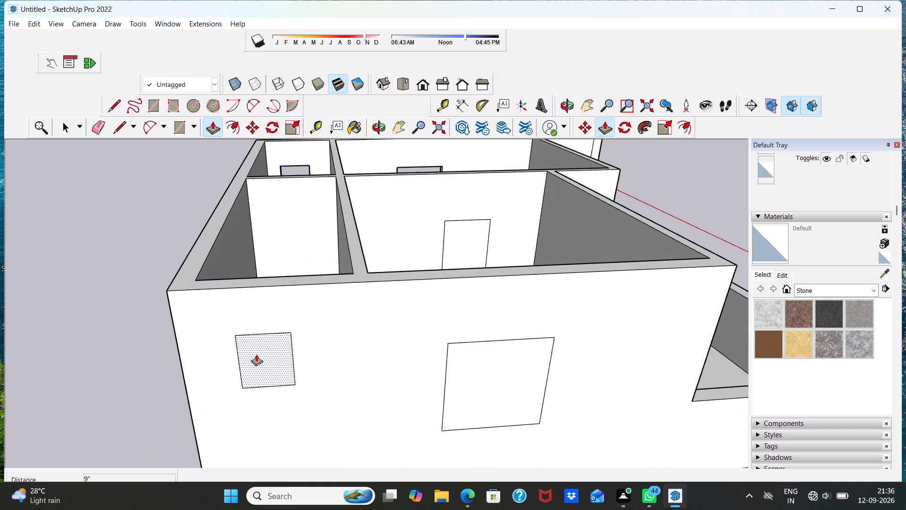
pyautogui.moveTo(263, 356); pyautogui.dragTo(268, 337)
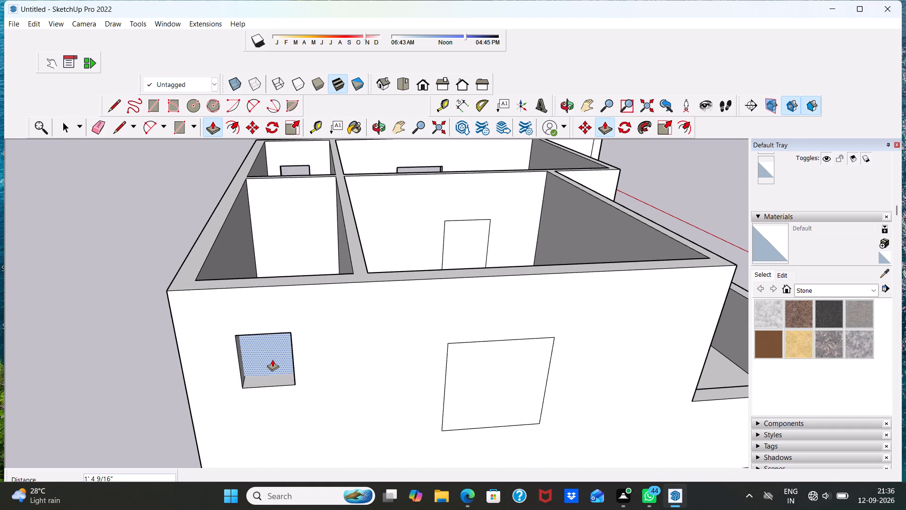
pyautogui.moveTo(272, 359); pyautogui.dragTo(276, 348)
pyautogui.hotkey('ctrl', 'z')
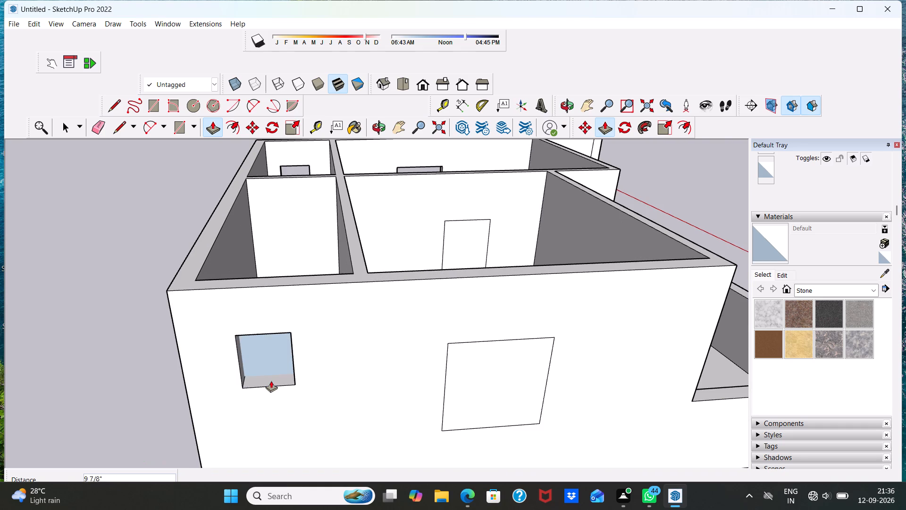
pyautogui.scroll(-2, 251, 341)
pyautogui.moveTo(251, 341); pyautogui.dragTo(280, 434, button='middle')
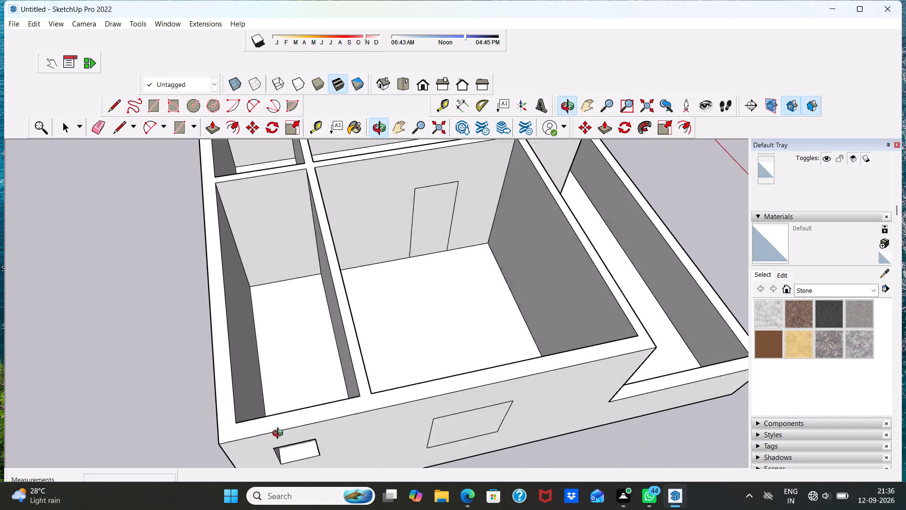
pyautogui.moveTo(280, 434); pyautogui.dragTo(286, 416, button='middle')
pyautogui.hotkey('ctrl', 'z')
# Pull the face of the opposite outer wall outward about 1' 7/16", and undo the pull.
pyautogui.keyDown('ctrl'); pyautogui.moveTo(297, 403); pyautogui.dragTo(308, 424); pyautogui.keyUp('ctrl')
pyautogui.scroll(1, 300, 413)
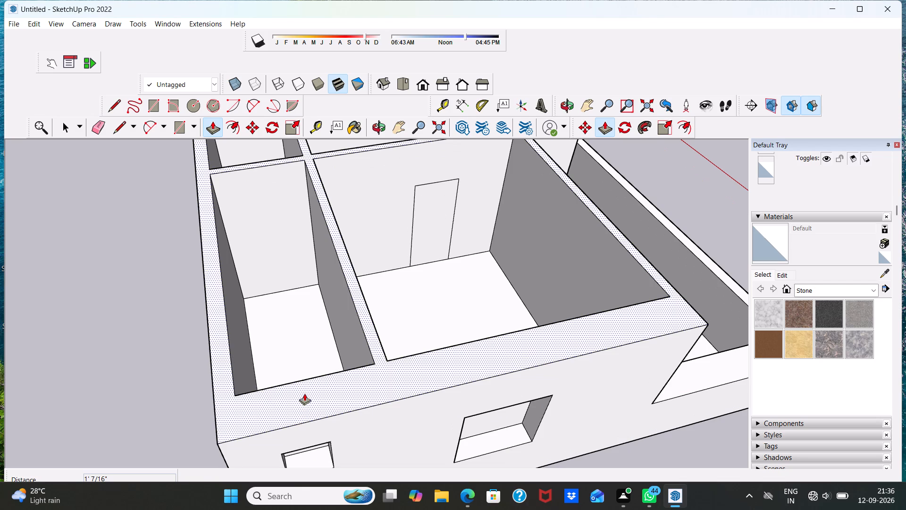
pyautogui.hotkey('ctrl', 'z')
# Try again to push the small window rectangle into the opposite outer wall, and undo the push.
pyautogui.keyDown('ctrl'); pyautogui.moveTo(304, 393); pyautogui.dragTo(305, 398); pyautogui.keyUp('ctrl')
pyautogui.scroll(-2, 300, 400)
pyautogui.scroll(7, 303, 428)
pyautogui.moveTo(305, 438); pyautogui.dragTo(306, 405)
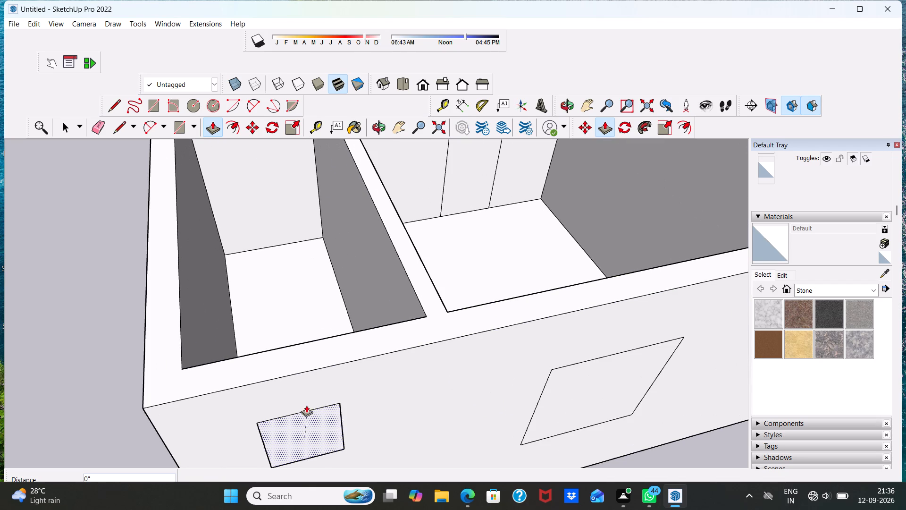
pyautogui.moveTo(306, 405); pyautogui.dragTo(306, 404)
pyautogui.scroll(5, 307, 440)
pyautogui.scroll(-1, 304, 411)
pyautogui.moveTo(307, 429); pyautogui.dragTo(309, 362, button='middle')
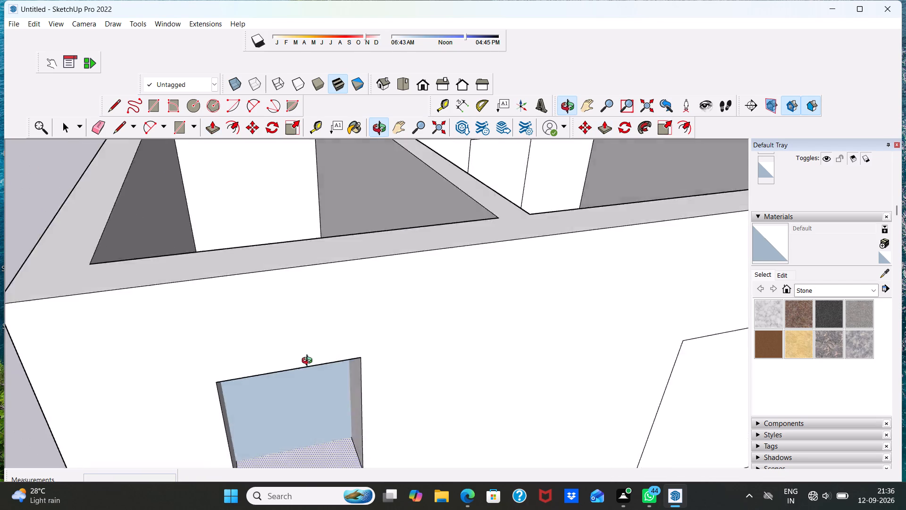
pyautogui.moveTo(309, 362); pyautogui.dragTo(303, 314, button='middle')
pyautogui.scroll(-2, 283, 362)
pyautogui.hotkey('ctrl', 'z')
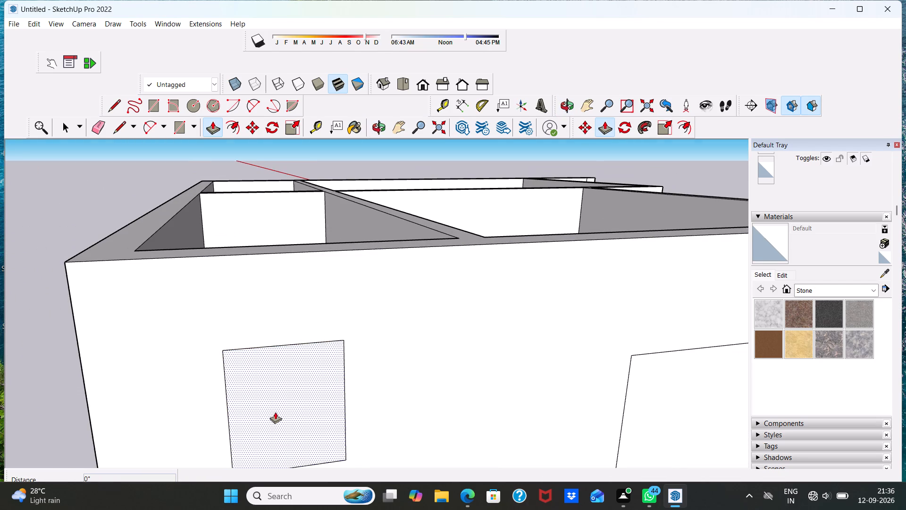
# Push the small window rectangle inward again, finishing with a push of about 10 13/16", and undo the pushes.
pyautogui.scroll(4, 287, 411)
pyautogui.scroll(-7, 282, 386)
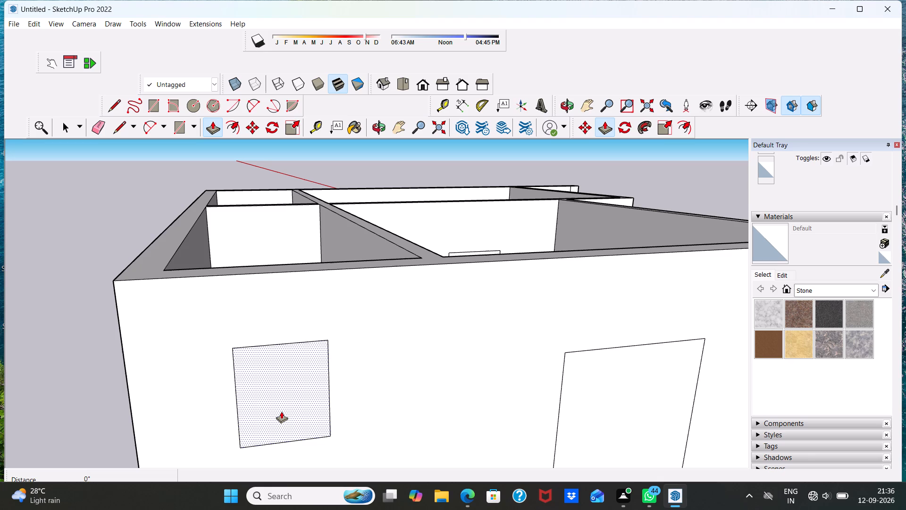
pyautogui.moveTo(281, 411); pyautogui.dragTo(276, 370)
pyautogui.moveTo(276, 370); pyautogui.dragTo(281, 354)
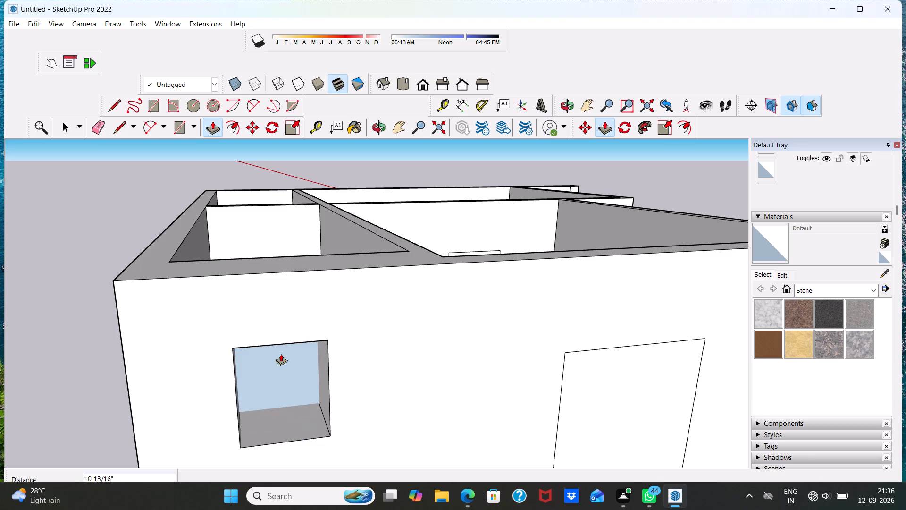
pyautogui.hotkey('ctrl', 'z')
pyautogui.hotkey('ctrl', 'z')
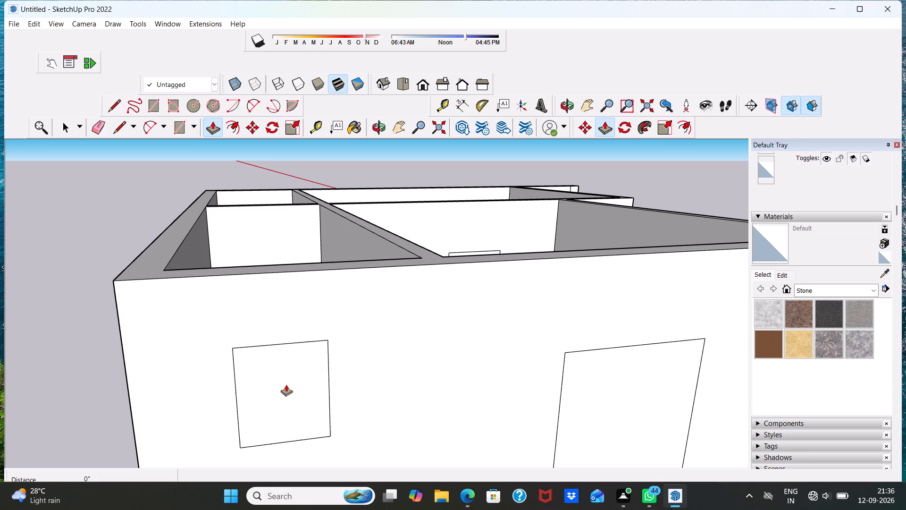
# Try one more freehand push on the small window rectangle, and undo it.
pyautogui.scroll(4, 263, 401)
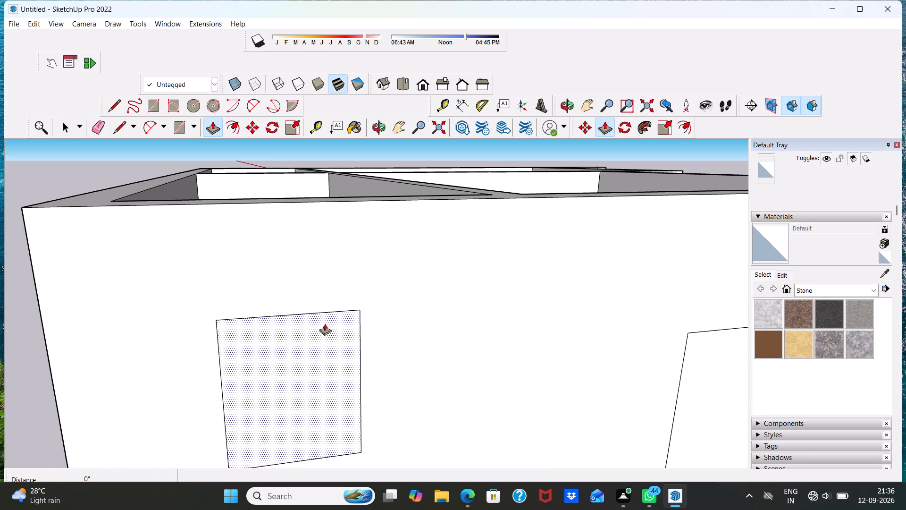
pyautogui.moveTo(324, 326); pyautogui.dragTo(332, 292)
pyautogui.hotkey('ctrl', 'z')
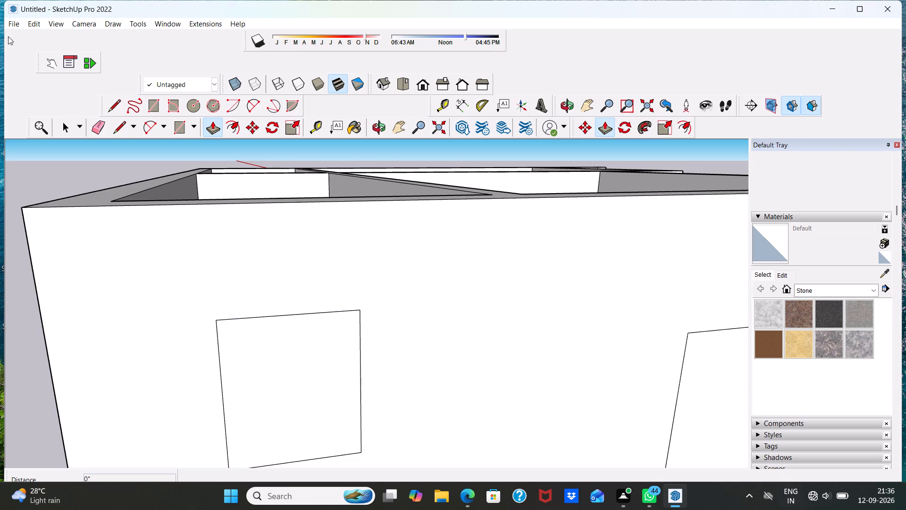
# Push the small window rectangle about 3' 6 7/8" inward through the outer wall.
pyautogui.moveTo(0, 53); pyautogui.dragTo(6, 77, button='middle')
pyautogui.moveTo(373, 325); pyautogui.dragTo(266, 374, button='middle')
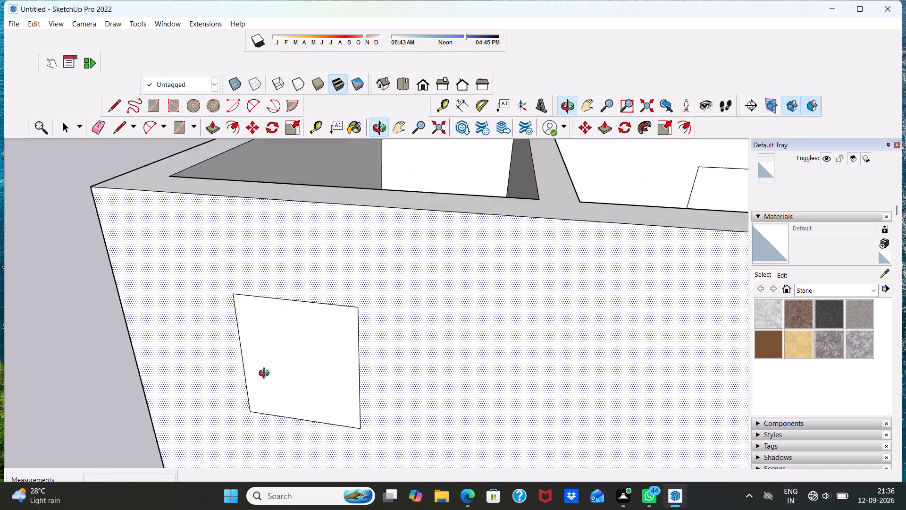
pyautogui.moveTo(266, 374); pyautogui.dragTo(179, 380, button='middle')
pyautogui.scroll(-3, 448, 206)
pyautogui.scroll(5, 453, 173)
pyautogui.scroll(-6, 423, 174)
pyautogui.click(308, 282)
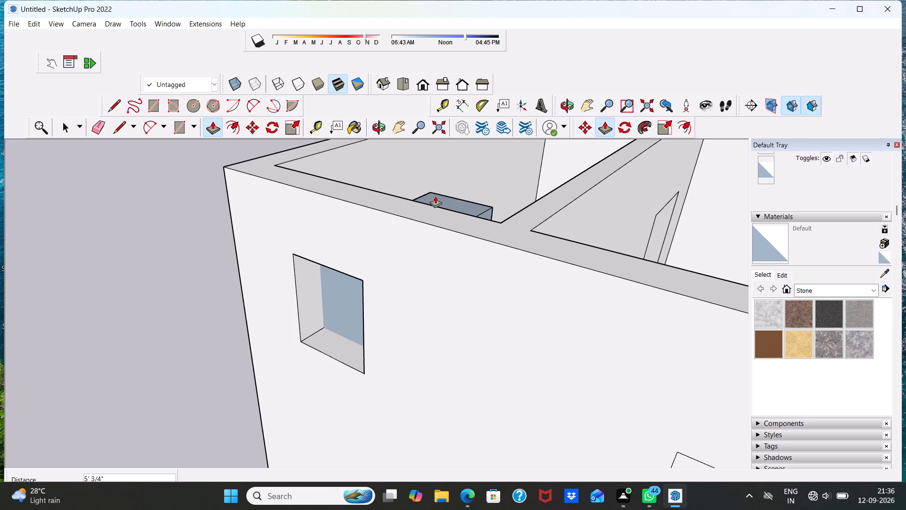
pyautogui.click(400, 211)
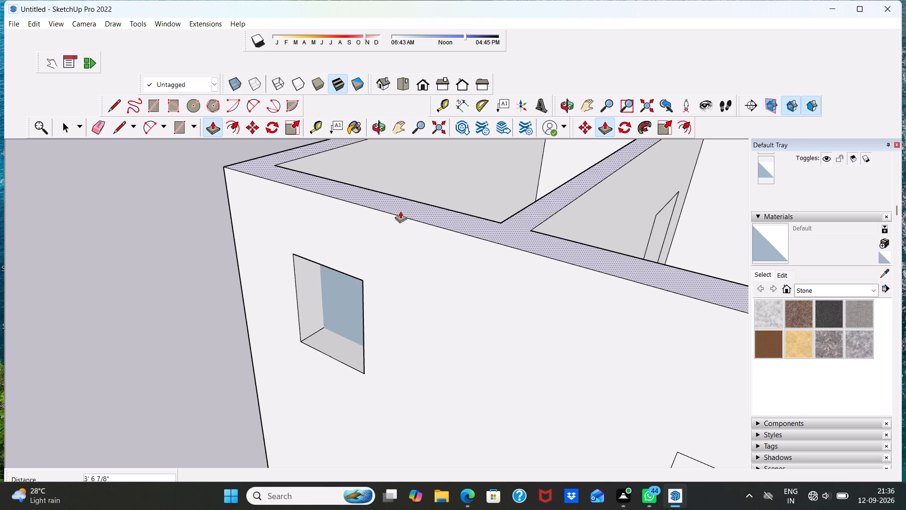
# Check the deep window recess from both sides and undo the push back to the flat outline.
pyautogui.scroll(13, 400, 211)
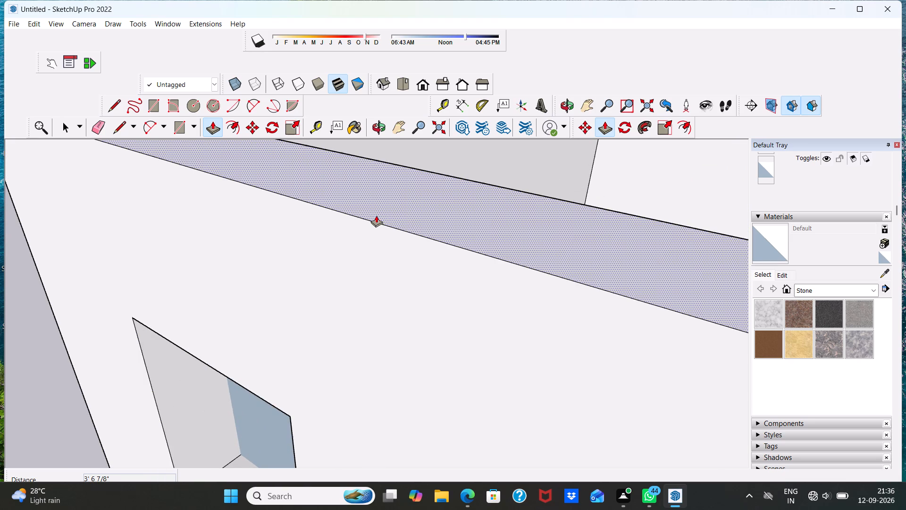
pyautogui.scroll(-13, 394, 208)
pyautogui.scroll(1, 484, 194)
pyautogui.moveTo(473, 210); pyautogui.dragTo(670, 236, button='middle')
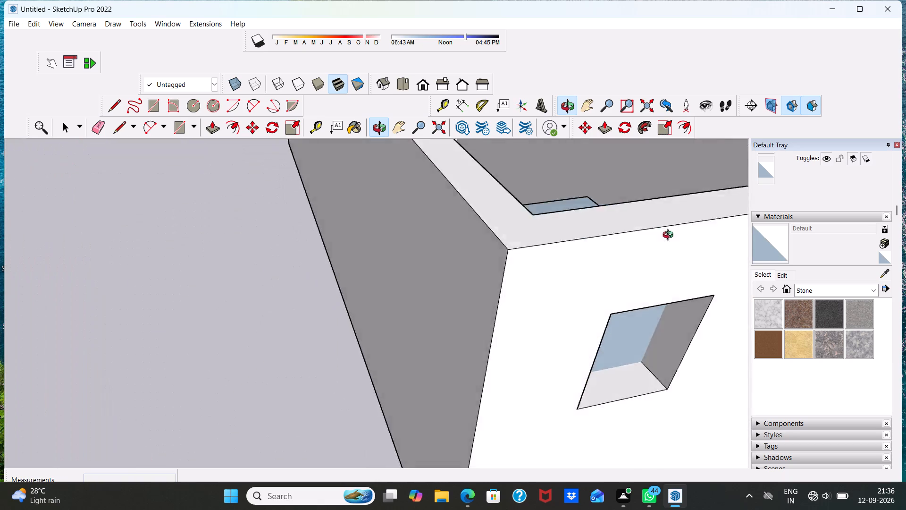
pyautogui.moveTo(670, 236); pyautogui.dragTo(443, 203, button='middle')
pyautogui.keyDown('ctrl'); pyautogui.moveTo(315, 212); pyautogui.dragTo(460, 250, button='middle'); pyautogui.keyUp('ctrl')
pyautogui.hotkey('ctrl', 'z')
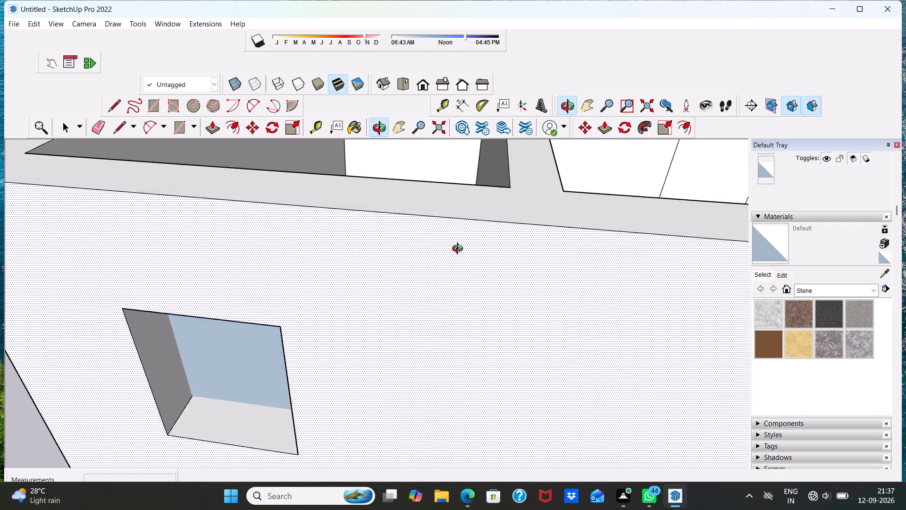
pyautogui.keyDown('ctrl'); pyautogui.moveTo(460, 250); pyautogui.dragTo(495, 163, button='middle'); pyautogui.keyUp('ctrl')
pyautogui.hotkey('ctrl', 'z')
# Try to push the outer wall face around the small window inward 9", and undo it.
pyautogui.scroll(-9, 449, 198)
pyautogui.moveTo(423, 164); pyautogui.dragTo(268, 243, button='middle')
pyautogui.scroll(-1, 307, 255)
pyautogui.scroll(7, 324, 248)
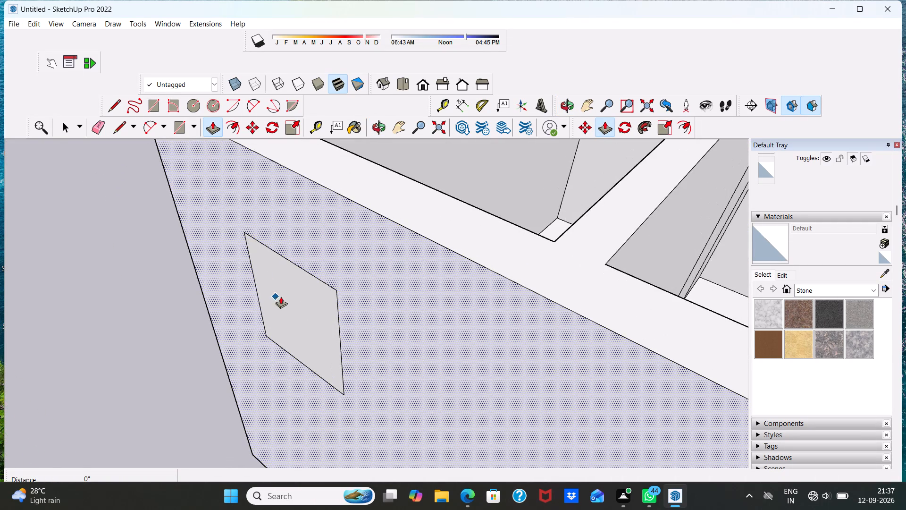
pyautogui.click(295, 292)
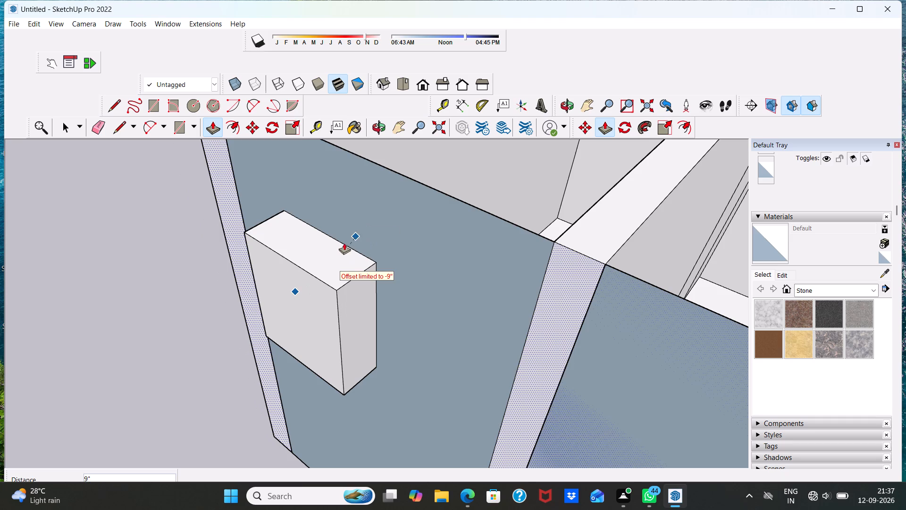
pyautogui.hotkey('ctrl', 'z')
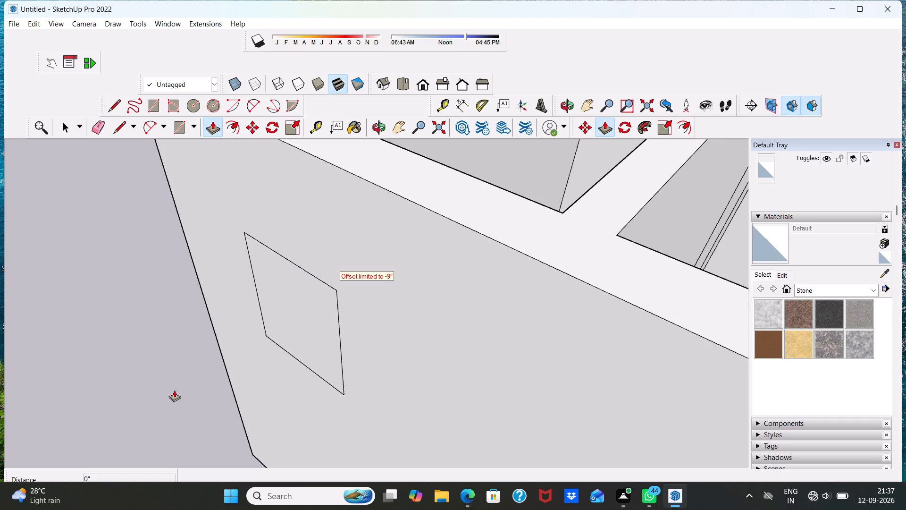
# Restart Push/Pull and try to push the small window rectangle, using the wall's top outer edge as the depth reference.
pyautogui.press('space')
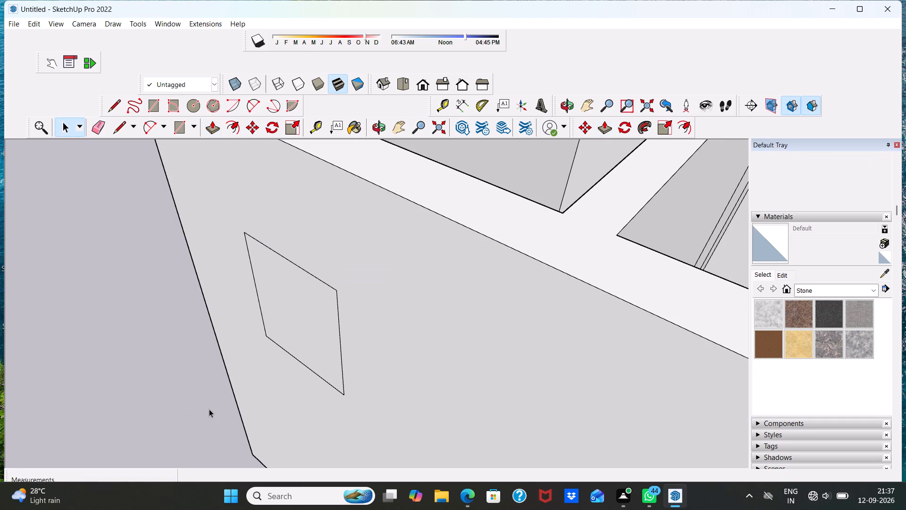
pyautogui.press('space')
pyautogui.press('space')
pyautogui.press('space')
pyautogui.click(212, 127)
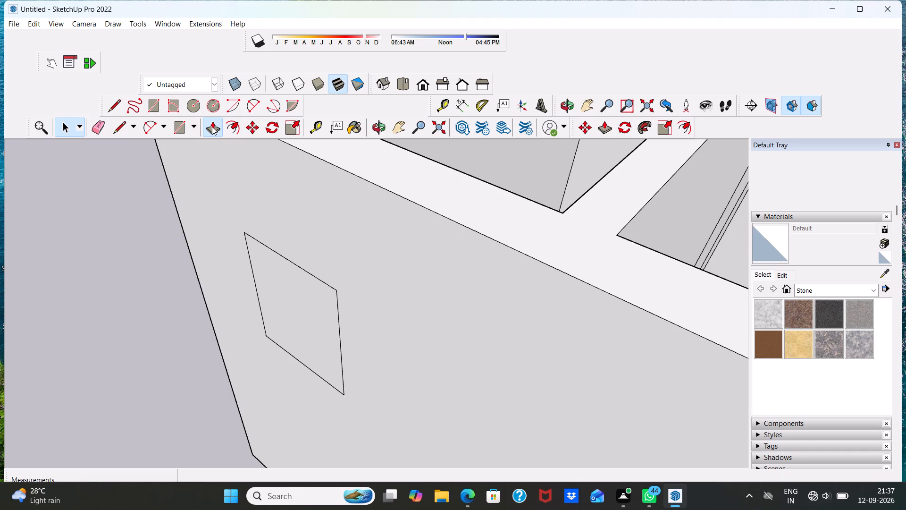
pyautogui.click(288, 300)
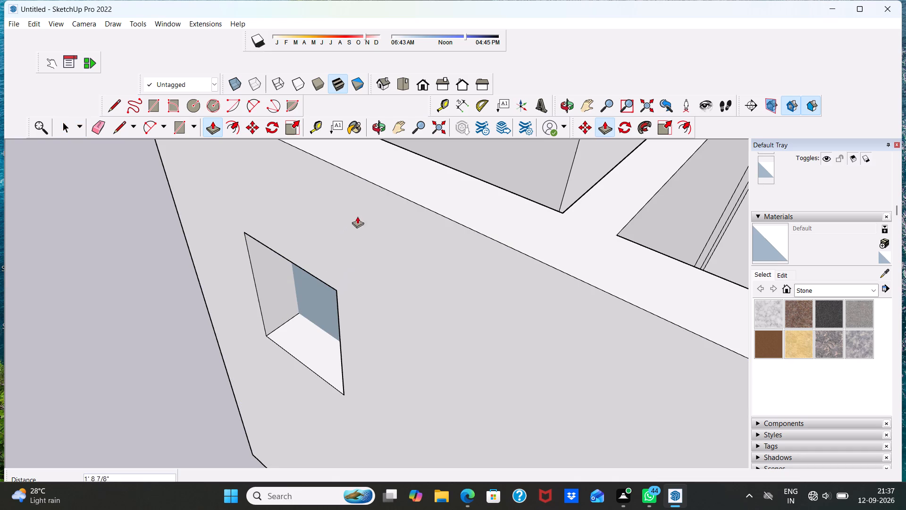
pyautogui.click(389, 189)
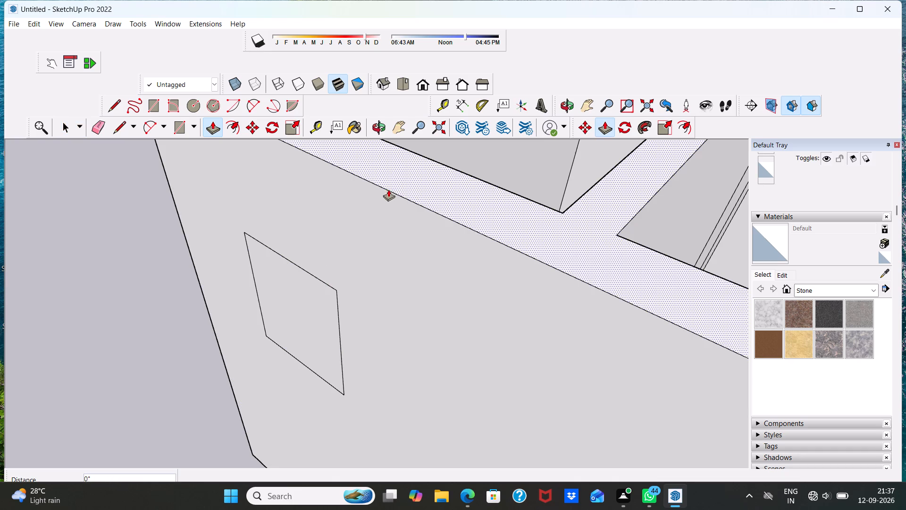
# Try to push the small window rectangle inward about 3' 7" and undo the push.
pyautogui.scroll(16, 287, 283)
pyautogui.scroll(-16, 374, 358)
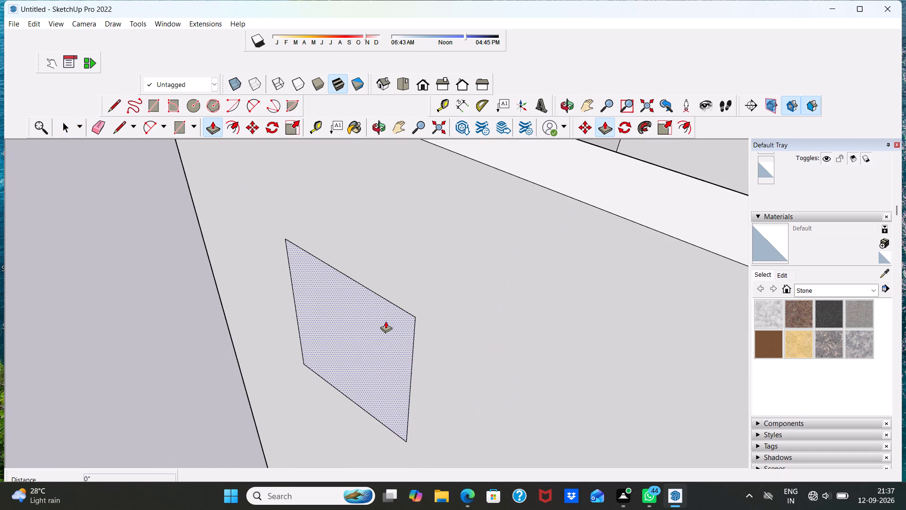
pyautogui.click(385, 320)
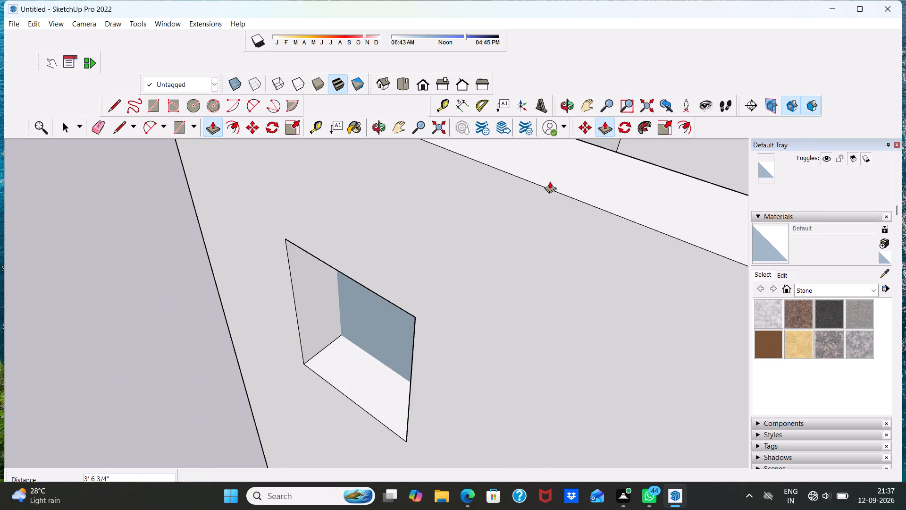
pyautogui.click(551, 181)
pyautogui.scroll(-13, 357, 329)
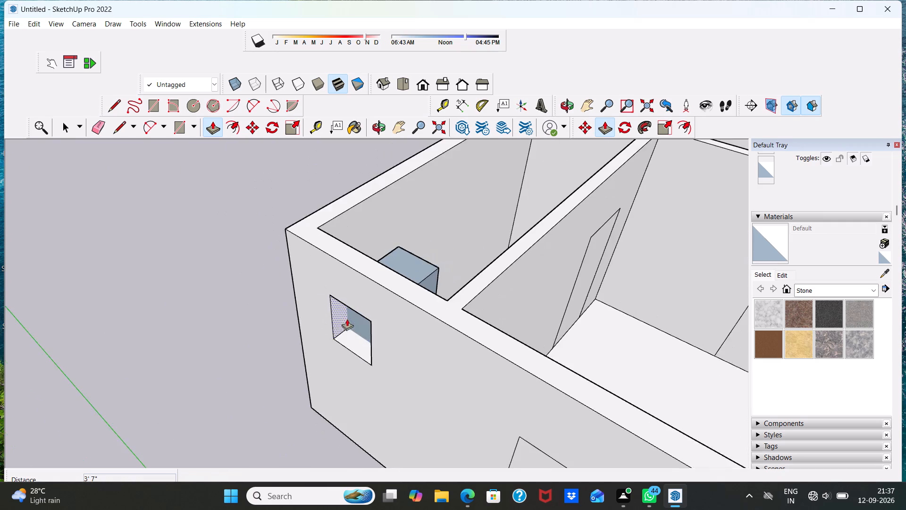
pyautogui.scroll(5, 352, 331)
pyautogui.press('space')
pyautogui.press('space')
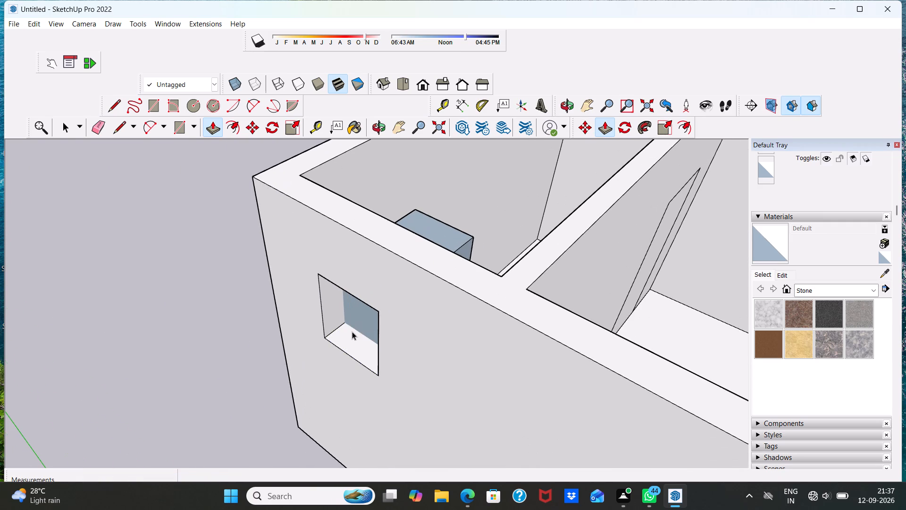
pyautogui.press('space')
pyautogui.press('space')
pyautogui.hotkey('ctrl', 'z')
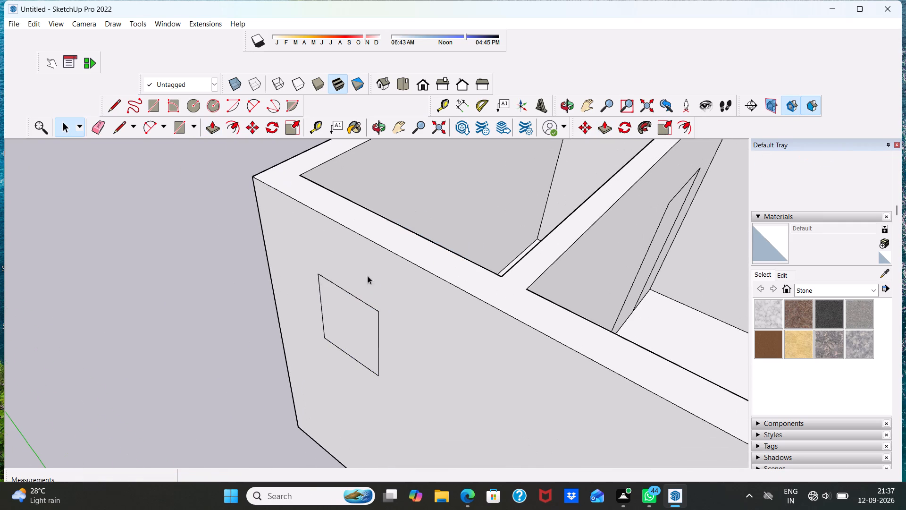
# Push the small window rectangle 9" through the outer wall, using the wall's inner top edge as the depth reference.
pyautogui.scroll(5, 371, 271)
pyautogui.click(204, 124)
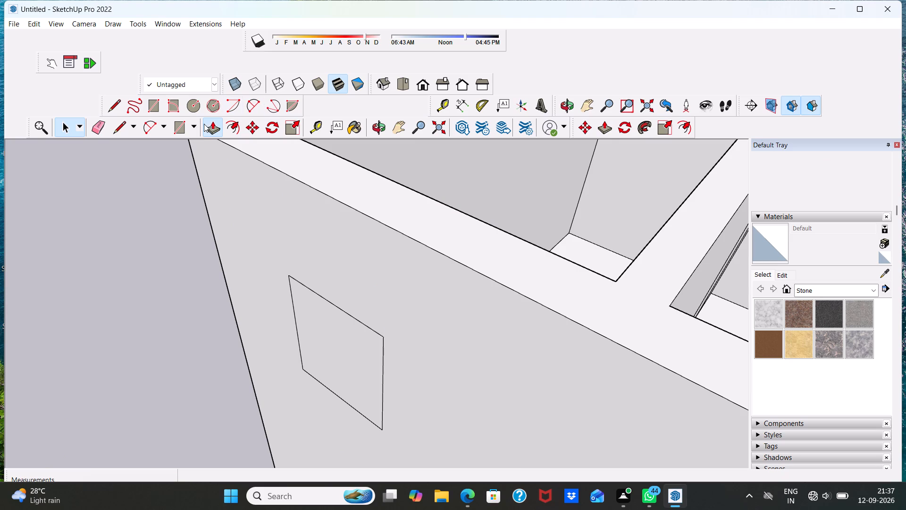
pyautogui.click(327, 349)
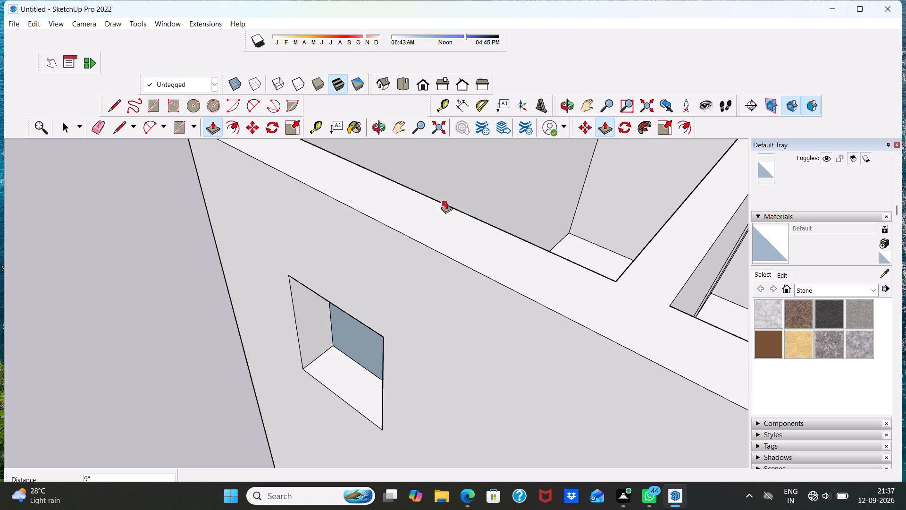
pyautogui.click(445, 205)
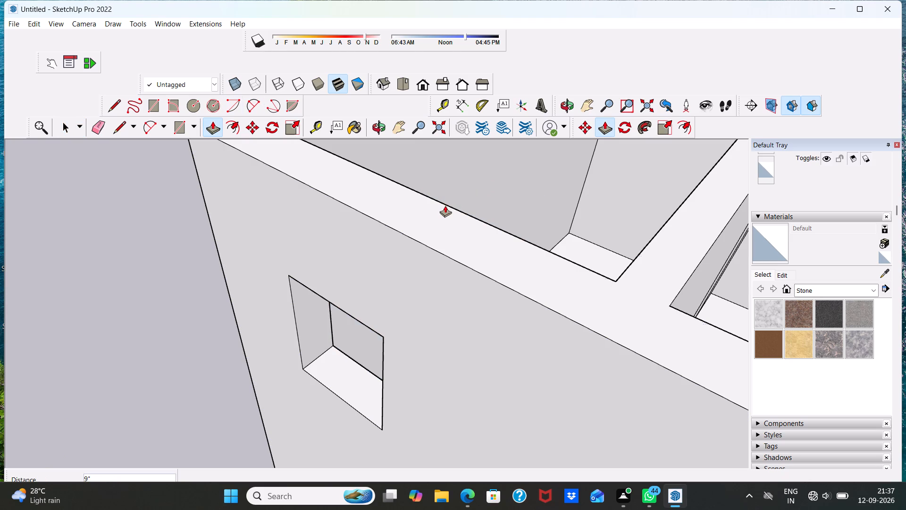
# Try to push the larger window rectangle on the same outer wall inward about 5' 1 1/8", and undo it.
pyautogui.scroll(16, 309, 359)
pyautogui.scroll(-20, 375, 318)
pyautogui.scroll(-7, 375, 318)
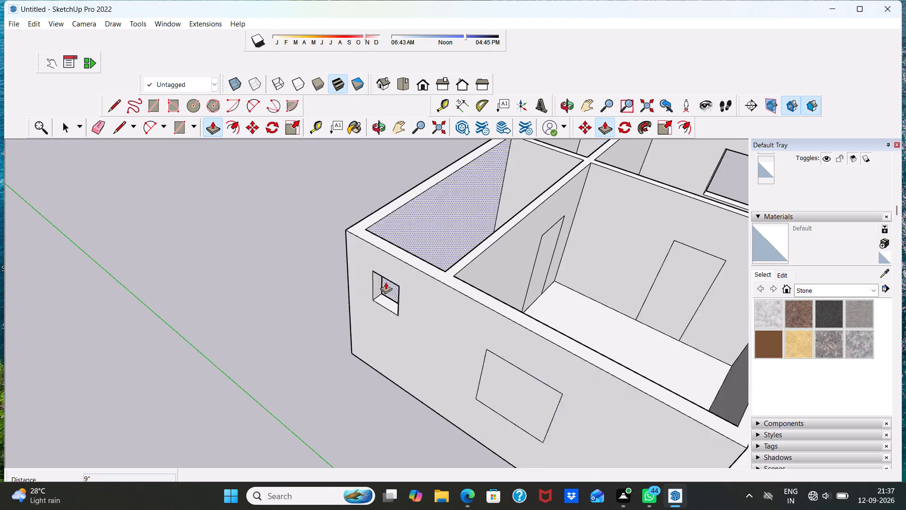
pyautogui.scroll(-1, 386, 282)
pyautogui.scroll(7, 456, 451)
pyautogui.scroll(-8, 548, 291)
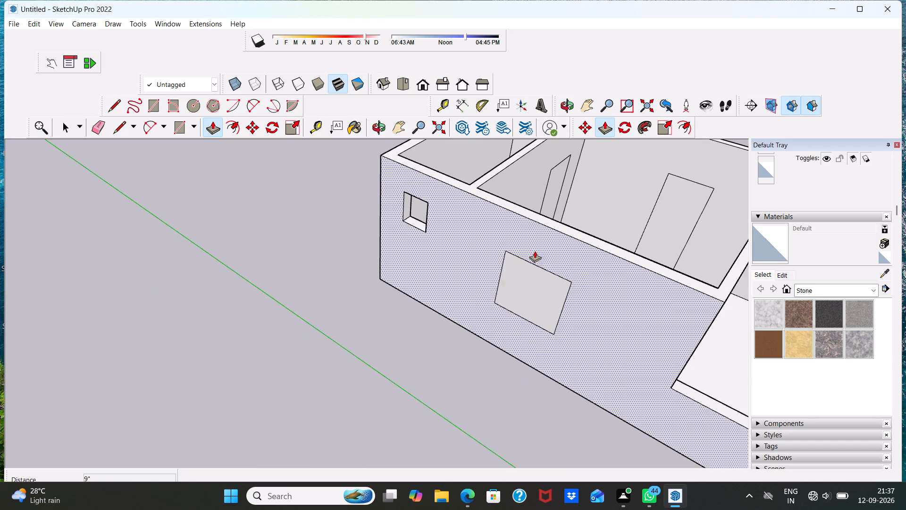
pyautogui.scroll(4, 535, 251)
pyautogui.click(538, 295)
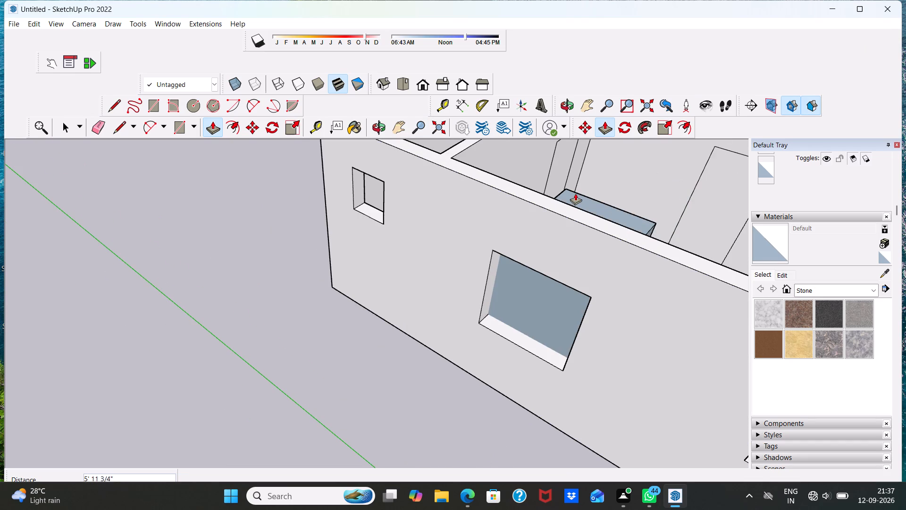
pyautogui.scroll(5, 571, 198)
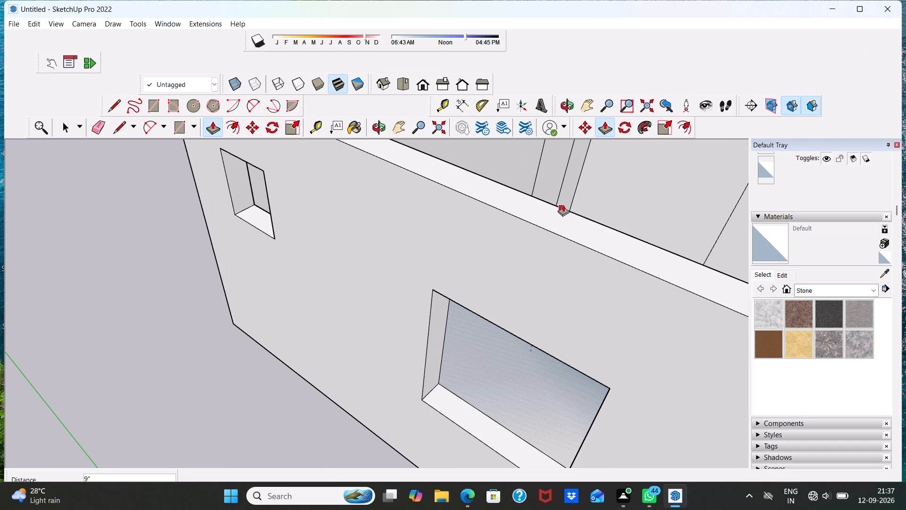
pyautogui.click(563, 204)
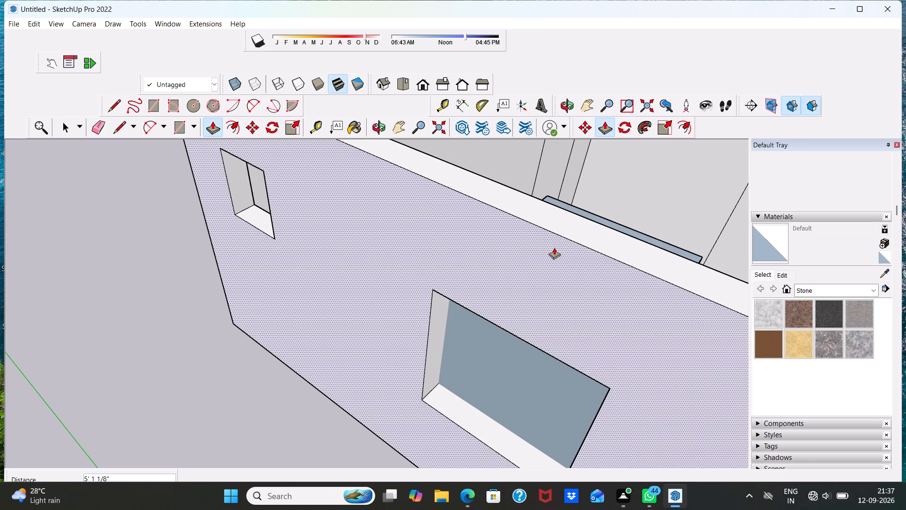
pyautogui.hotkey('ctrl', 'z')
# Push the larger window rectangle 9" through the outer wall, matching the wall's inner top edge.
pyautogui.scroll(4, 448, 407)
pyautogui.scroll(-7, 554, 320)
pyautogui.scroll(-4, 538, 279)
pyautogui.moveTo(537, 310); pyautogui.dragTo(600, 259, button='middle')
pyautogui.scroll(-6, 600, 251)
pyautogui.scroll(1, 580, 290)
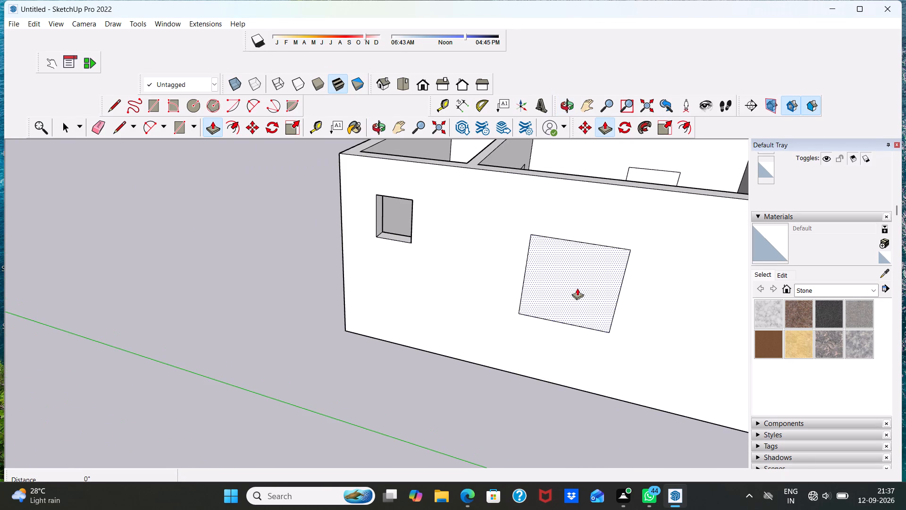
pyautogui.click(577, 288)
pyautogui.scroll(2, 608, 170)
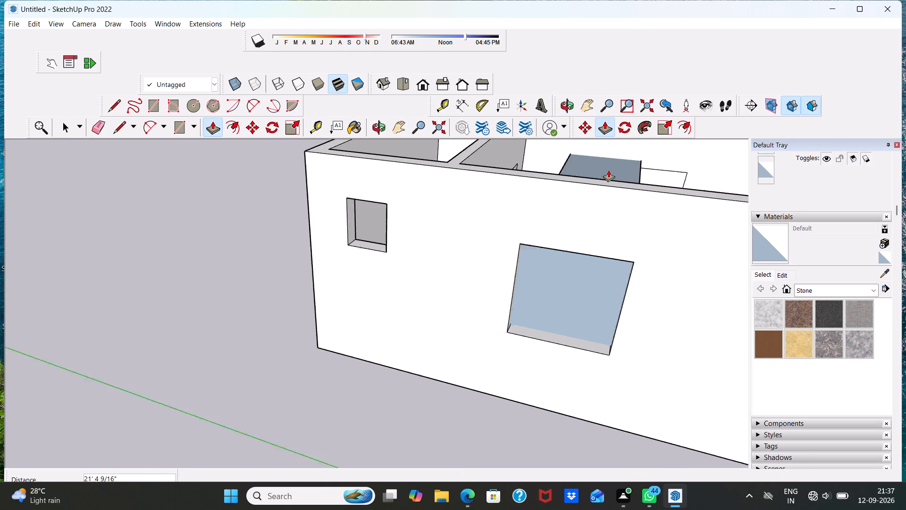
pyautogui.scroll(10, 608, 170)
pyautogui.scroll(-4, 502, 296)
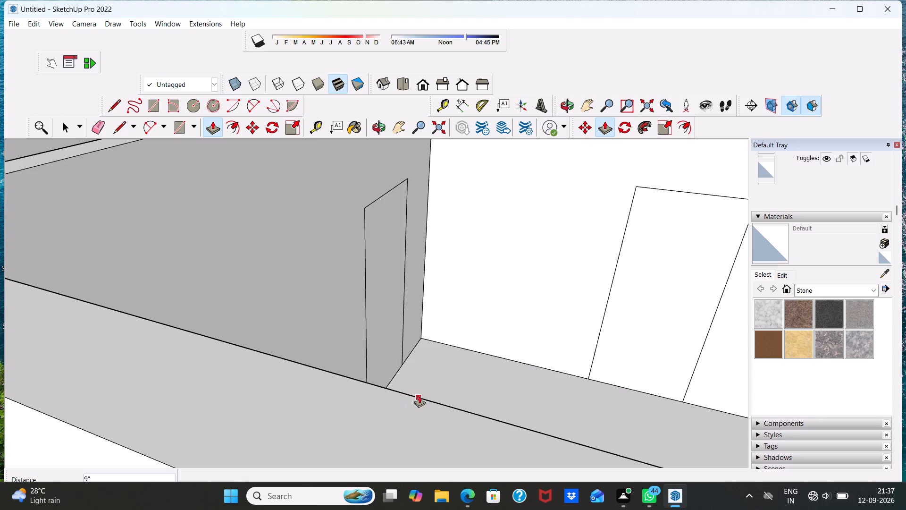
pyautogui.click(419, 395)
# Push the door outline 6" through the wall between the low-walled front room and the room behind it.
pyautogui.scroll(-10, 432, 348)
pyautogui.scroll(2, 433, 397)
pyautogui.scroll(-4, 444, 353)
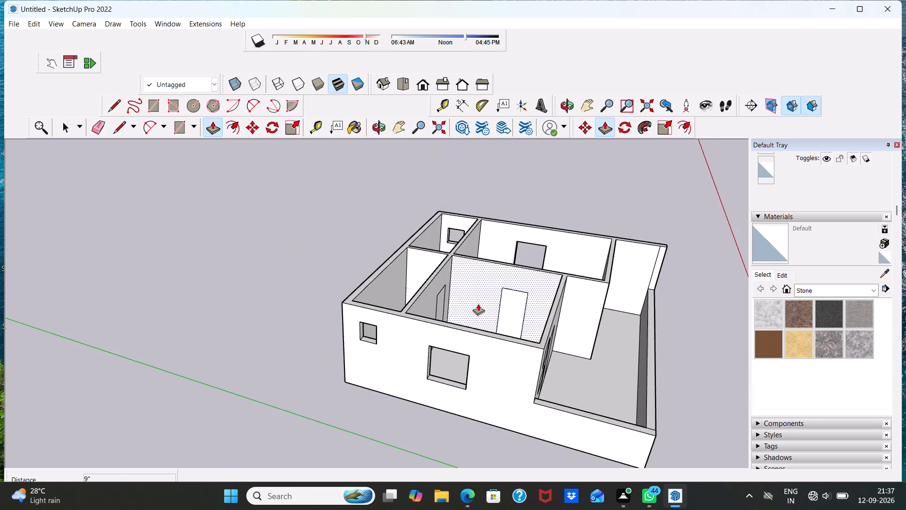
pyautogui.scroll(-5, 478, 304)
pyautogui.moveTo(546, 375); pyautogui.dragTo(124, 381, button='middle')
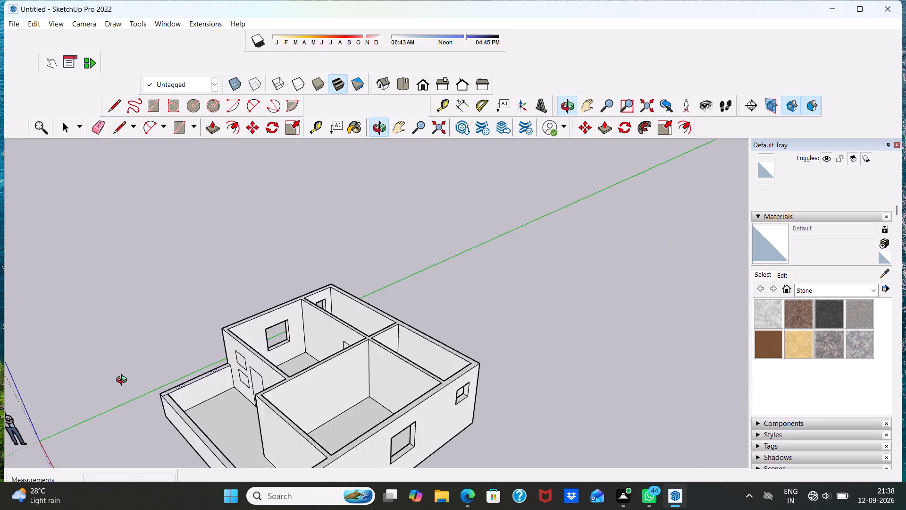
pyautogui.moveTo(124, 381); pyautogui.dragTo(188, 367, button='middle')
pyautogui.scroll(17, 248, 407)
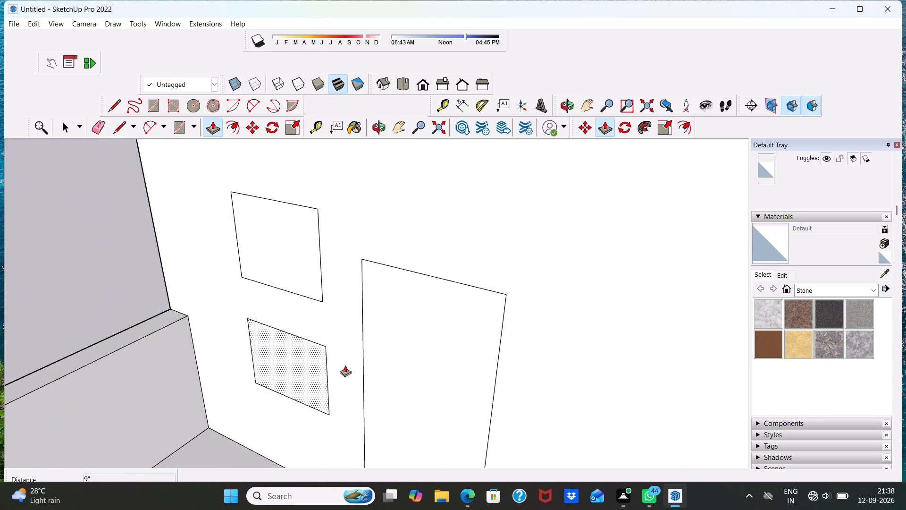
pyautogui.click(436, 353)
pyautogui.scroll(-5, 472, 289)
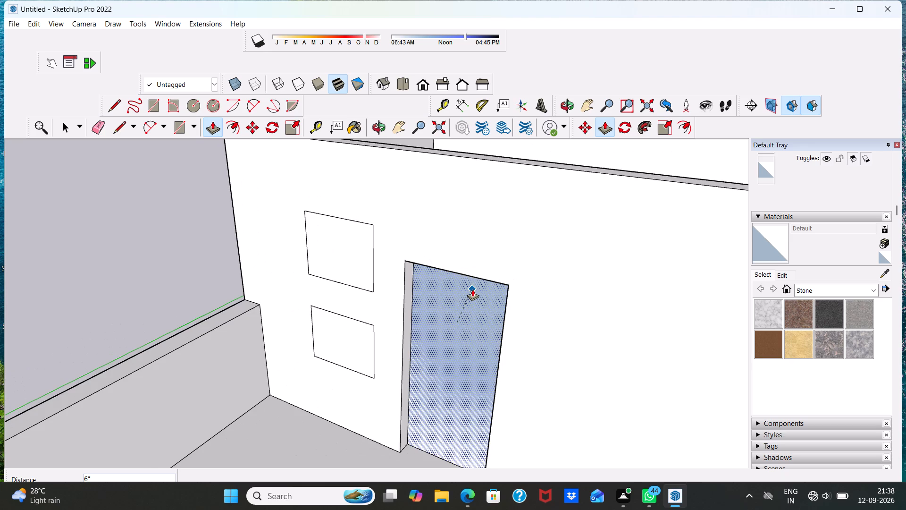
pyautogui.scroll(5, 473, 289)
pyautogui.moveTo(471, 291); pyautogui.dragTo(479, 284)
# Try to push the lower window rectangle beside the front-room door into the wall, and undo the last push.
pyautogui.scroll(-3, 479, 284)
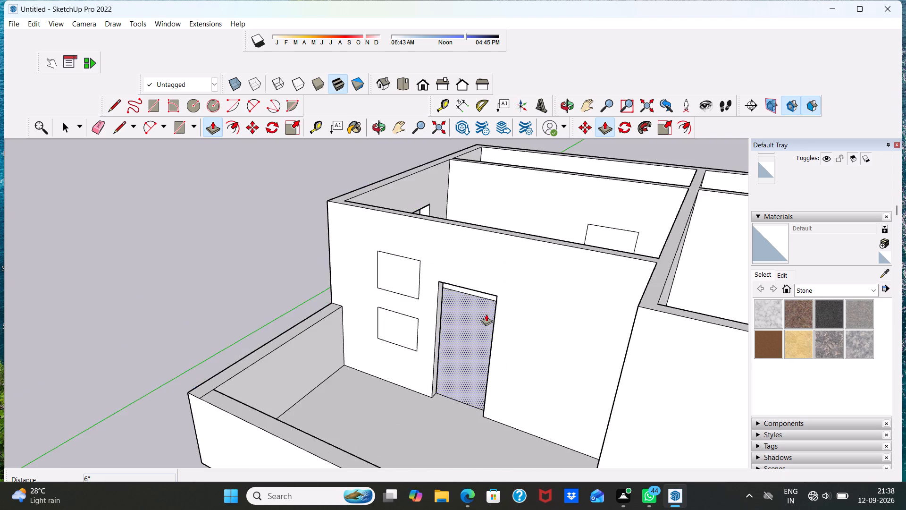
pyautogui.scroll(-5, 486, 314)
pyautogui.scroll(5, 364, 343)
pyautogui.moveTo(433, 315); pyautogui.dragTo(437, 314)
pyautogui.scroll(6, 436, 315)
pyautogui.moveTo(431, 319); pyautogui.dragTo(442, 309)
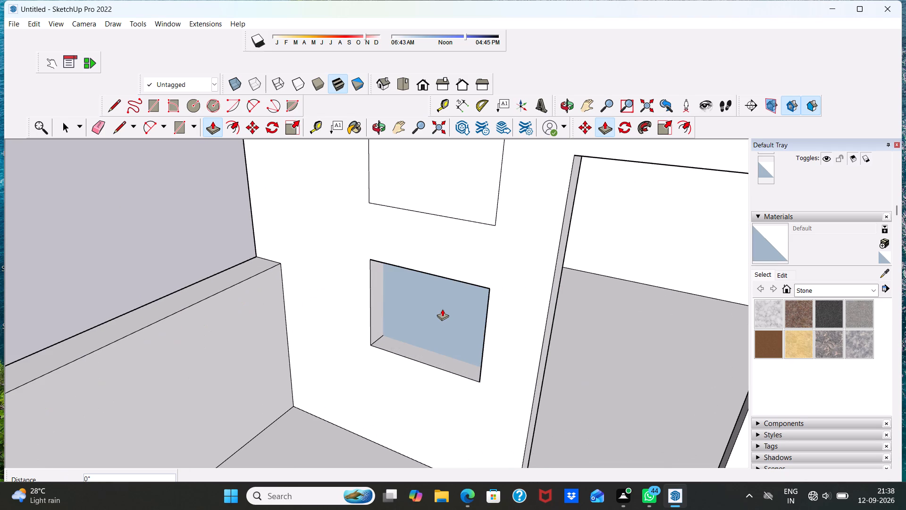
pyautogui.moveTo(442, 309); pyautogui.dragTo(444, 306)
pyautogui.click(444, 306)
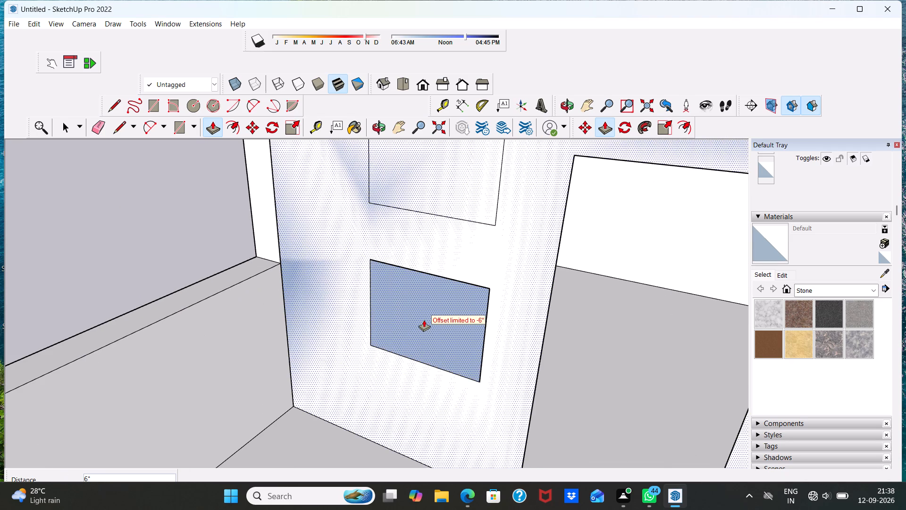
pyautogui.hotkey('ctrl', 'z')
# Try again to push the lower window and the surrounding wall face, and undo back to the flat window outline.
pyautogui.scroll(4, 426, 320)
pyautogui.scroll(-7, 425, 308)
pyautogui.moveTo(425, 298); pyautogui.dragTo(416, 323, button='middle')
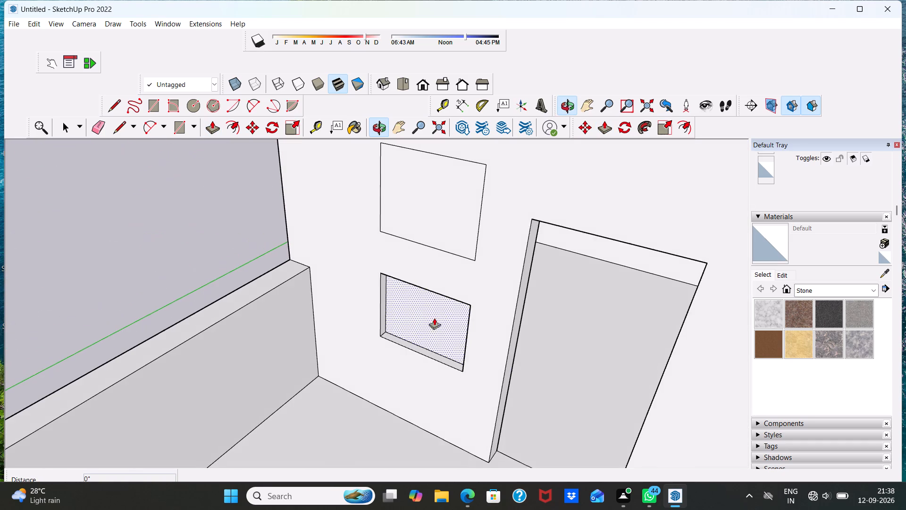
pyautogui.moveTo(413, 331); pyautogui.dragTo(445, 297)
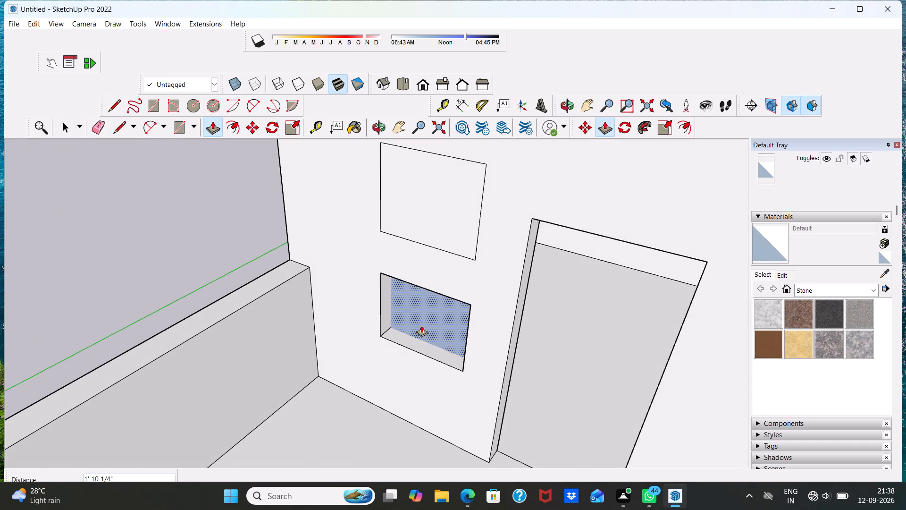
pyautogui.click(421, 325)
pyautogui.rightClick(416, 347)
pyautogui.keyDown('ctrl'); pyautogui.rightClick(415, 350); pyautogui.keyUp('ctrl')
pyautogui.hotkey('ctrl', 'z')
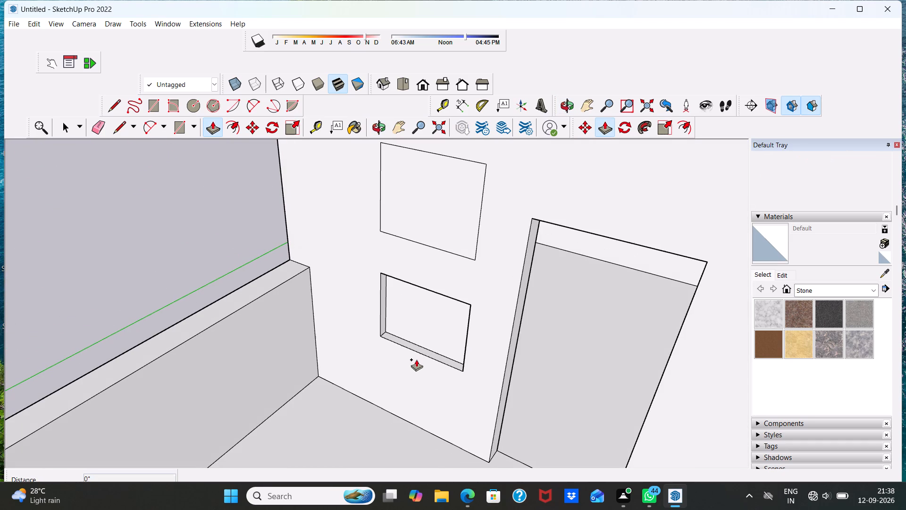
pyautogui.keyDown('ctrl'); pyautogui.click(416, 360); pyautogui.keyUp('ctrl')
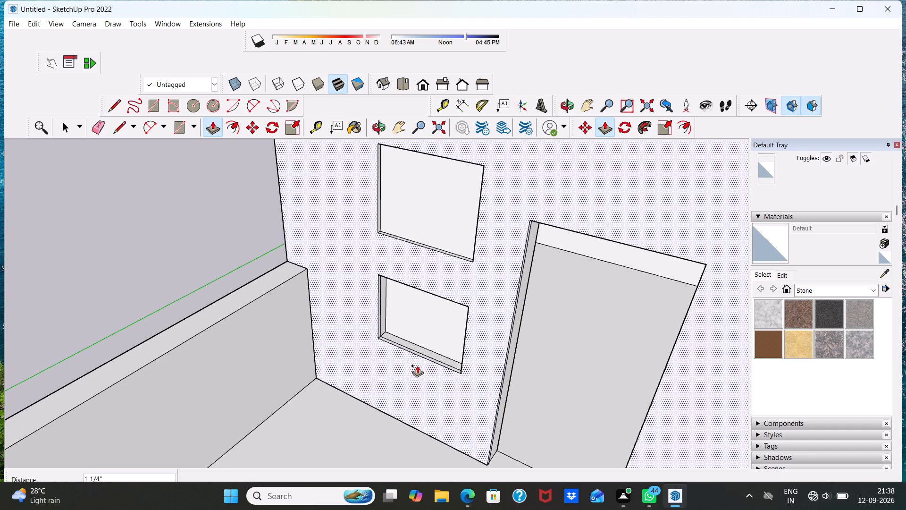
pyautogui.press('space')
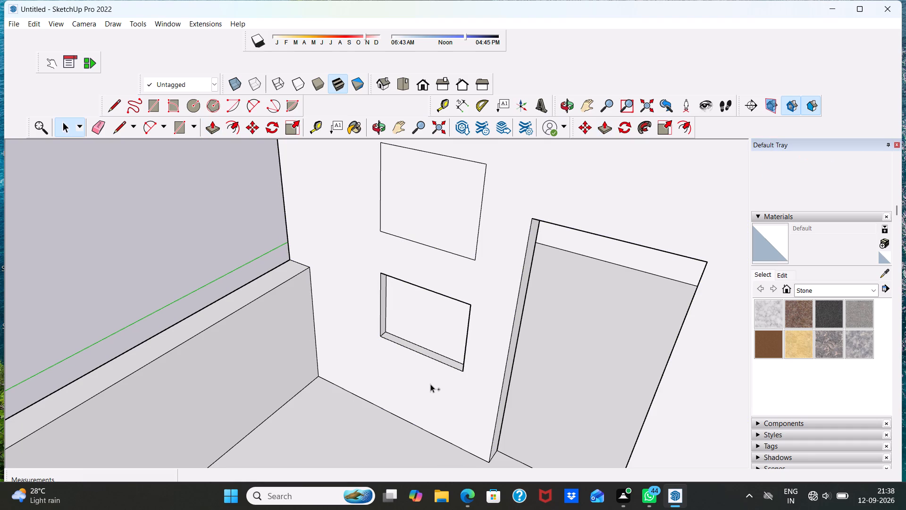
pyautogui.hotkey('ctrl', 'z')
# Restart Push/Pull and push the lower window rectangle beside the front-room door into the wall.
pyautogui.scroll(-9, 430, 385)
pyautogui.moveTo(439, 392); pyautogui.dragTo(490, 314, button='middle')
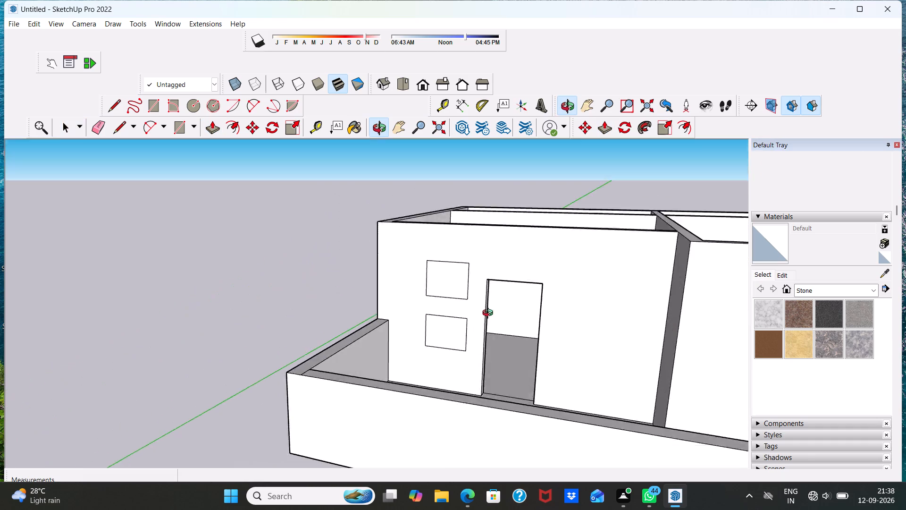
pyautogui.moveTo(490, 314); pyautogui.dragTo(506, 315, button='middle')
pyautogui.scroll(3, 512, 326)
pyautogui.scroll(6, 464, 340)
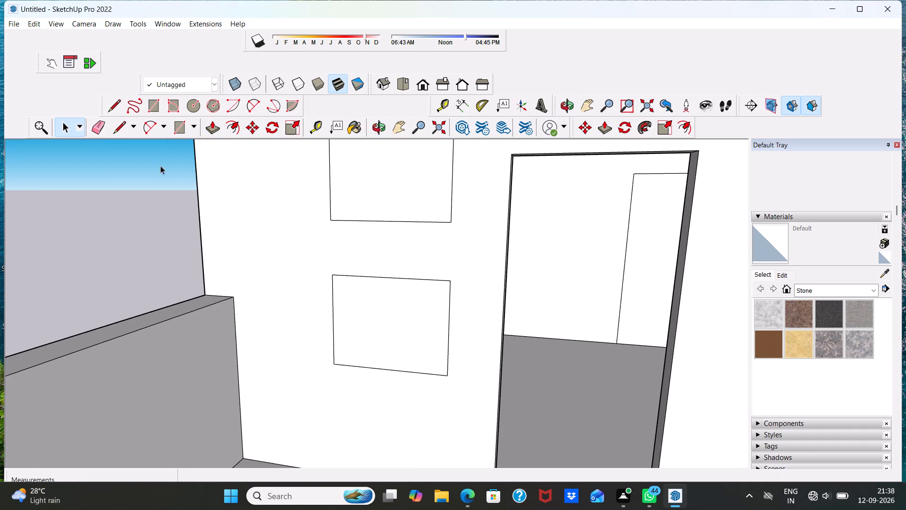
pyautogui.click(214, 128)
pyautogui.scroll(3, 423, 299)
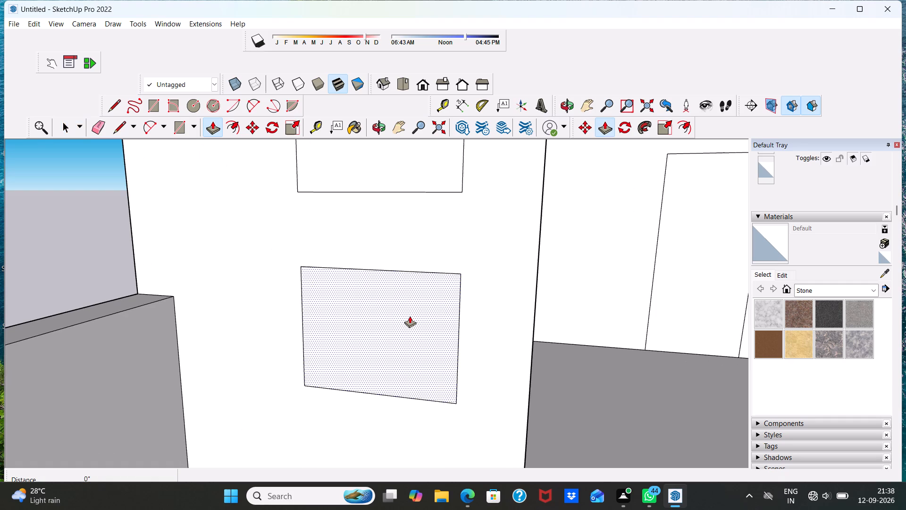
pyautogui.moveTo(410, 316); pyautogui.dragTo(414, 305)
pyautogui.moveTo(422, 310); pyautogui.dragTo(438, 284)
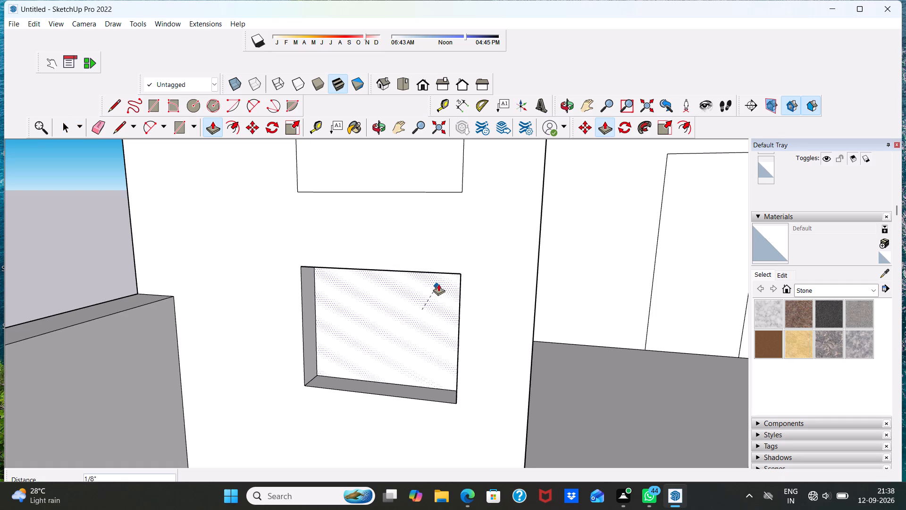
pyautogui.moveTo(438, 284); pyautogui.dragTo(439, 283)
pyautogui.scroll(-9, 376, 270)
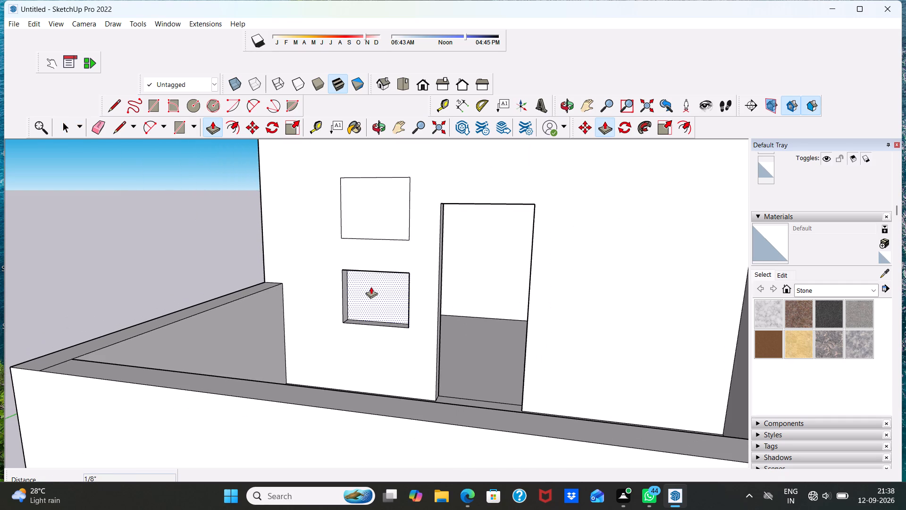
# Push in at the lower window of the front-room wall about 6 1/8" and check the opening from inside the rooms.
pyautogui.moveTo(371, 287); pyautogui.dragTo(355, 340, button='middle')
pyautogui.moveTo(355, 340); pyautogui.dragTo(406, 306)
pyautogui.scroll(-3, 342, 243)
pyautogui.moveTo(343, 248); pyautogui.dragTo(3, 338, button='middle')
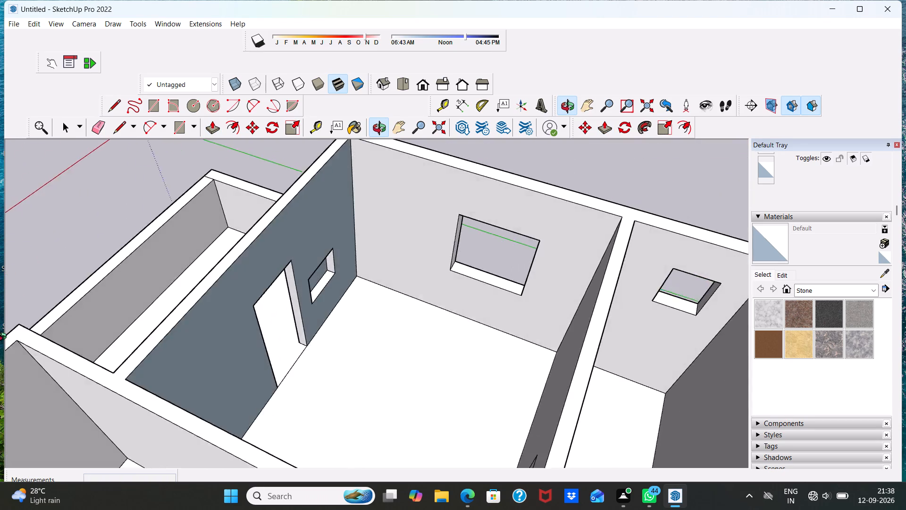
pyautogui.moveTo(3, 338); pyautogui.dragTo(268, 286, button='middle')
pyautogui.moveTo(340, 279); pyautogui.dragTo(0, 254, button='middle')
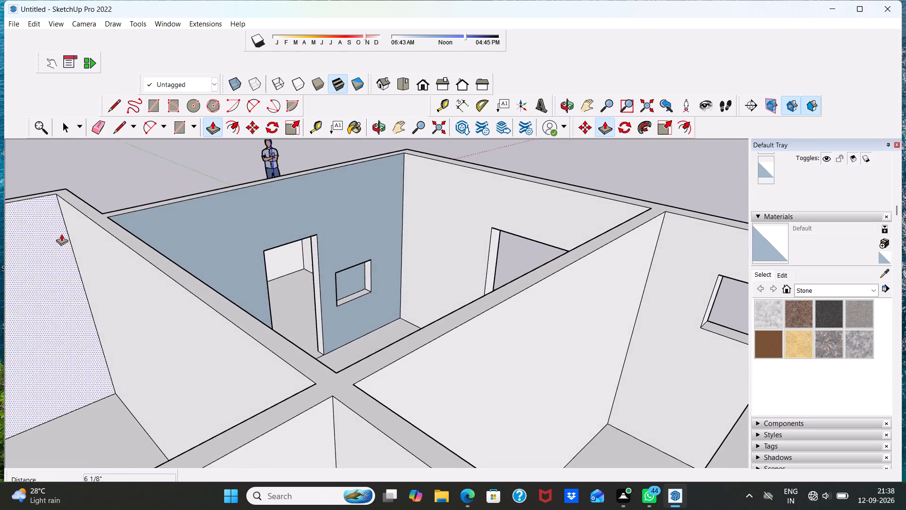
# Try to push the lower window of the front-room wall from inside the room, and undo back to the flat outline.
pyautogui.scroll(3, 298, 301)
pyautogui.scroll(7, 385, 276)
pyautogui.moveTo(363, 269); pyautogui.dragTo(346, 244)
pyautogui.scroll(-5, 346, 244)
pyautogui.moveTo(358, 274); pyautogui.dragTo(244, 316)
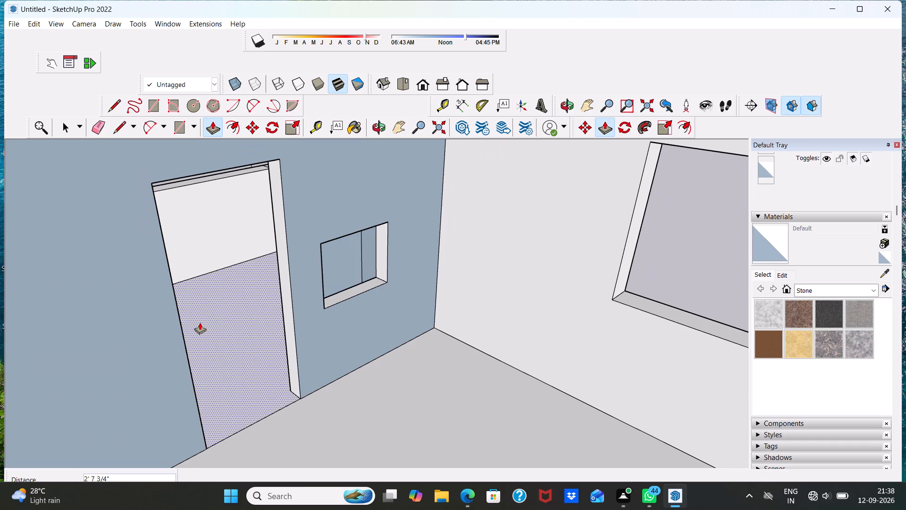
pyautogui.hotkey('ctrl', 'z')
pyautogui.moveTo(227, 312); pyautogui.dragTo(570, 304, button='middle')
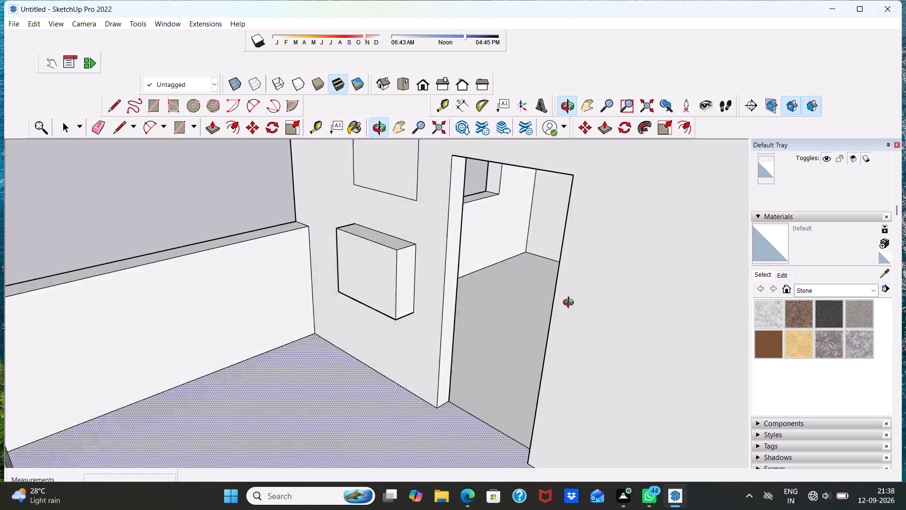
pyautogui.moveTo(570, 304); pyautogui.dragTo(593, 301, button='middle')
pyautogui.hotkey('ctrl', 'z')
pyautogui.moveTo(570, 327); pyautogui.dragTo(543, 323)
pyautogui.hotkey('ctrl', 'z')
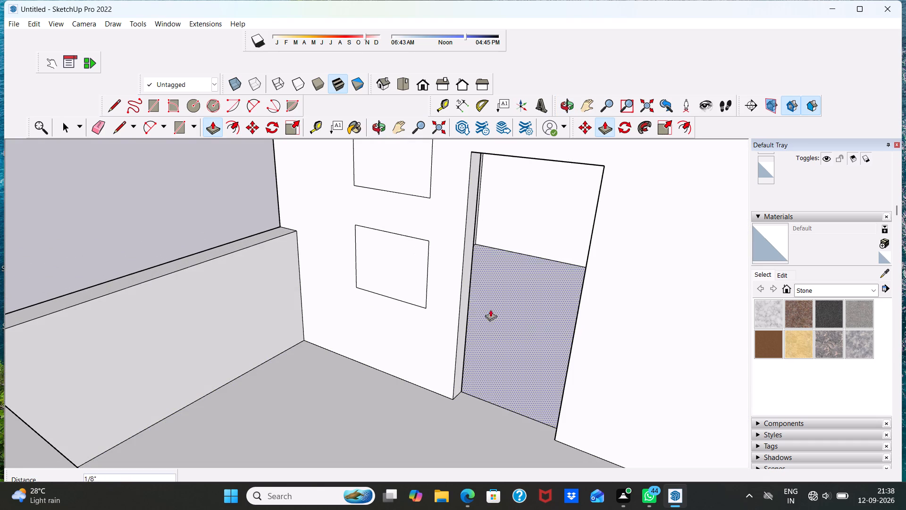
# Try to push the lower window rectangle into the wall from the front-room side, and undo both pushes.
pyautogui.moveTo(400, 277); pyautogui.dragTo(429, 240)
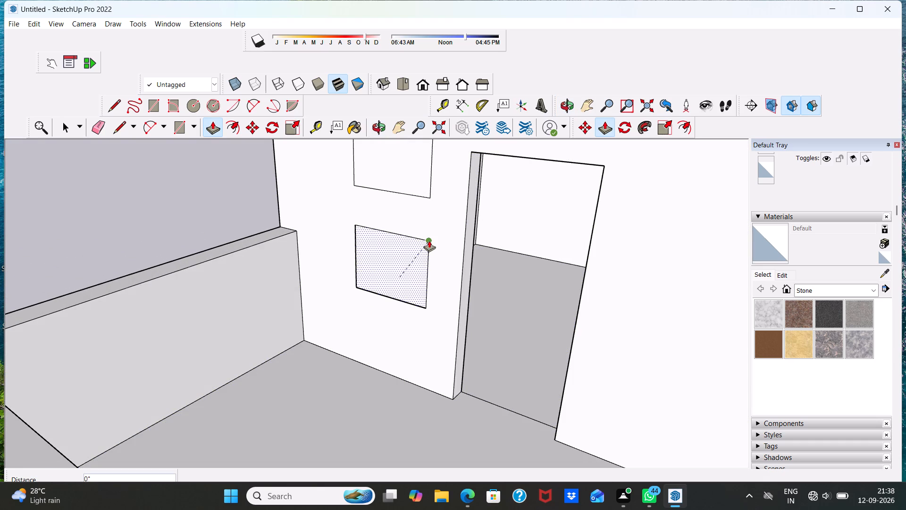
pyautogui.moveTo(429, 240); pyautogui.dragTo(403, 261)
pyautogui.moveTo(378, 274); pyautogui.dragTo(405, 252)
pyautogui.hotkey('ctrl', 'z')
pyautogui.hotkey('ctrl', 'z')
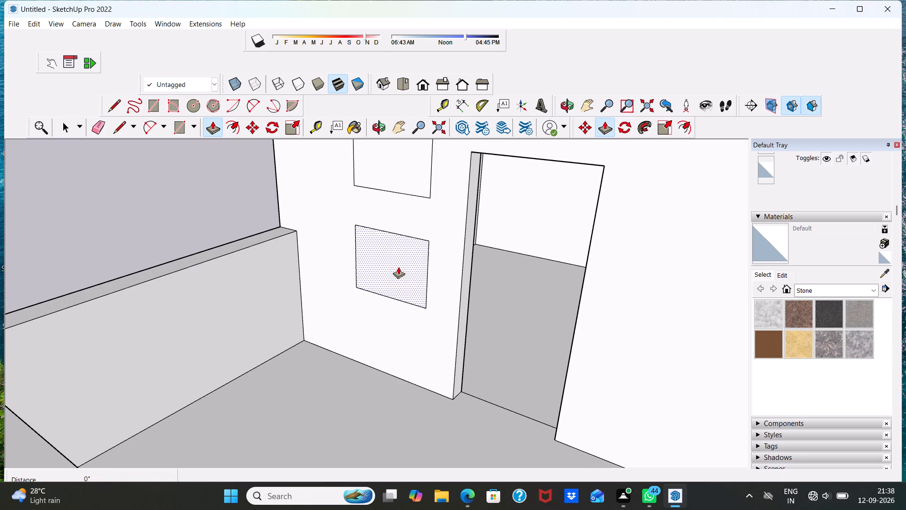
# Push the lower window rectangle beside the front-room door into the wall and delete the remaining face to open it through.
pyautogui.scroll(-1, 390, 271)
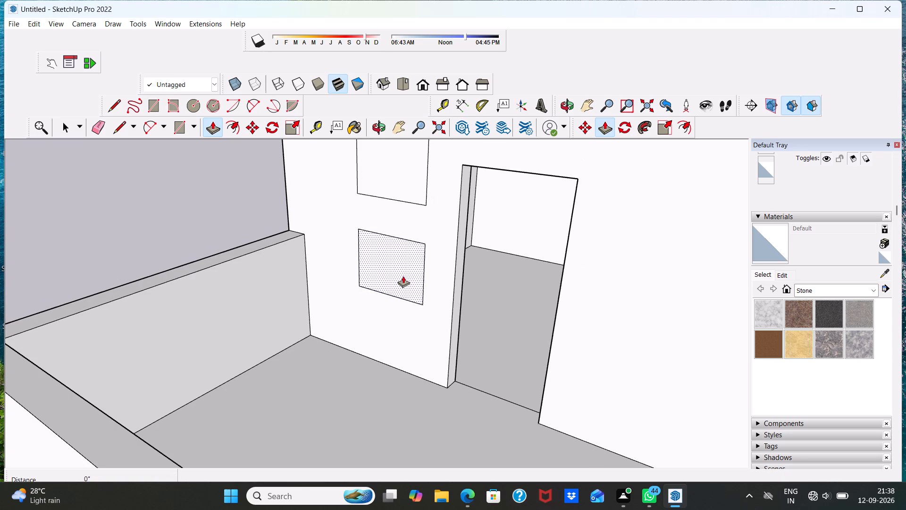
pyautogui.moveTo(400, 271); pyautogui.dragTo(384, 280)
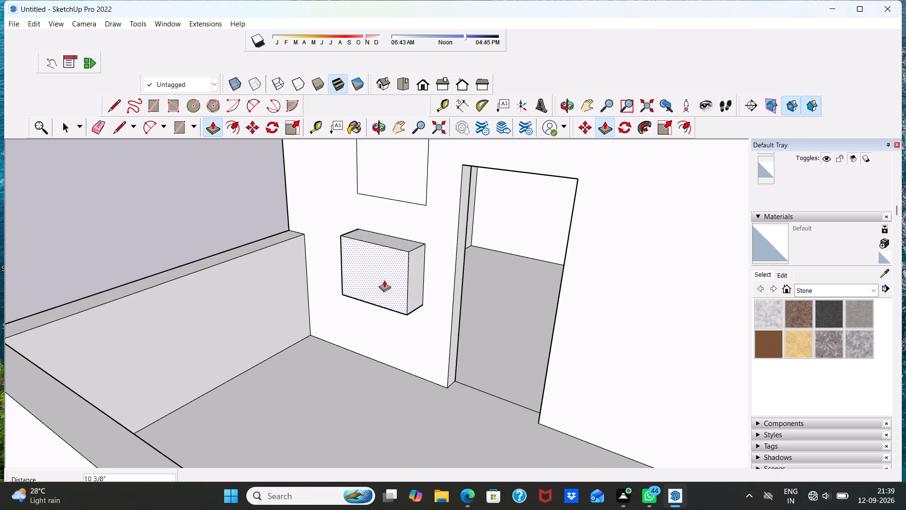
pyautogui.moveTo(384, 280); pyautogui.dragTo(411, 258)
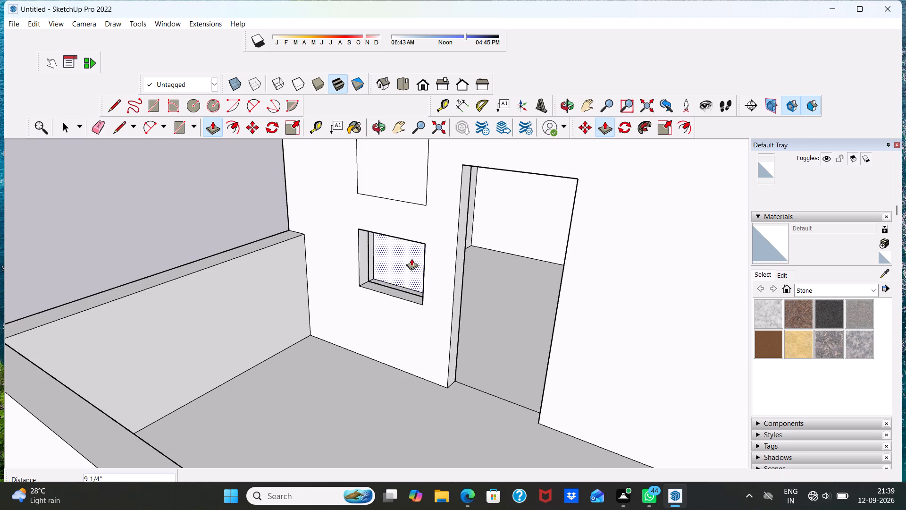
pyautogui.moveTo(411, 258); pyautogui.dragTo(407, 262)
pyautogui.click(407, 263)
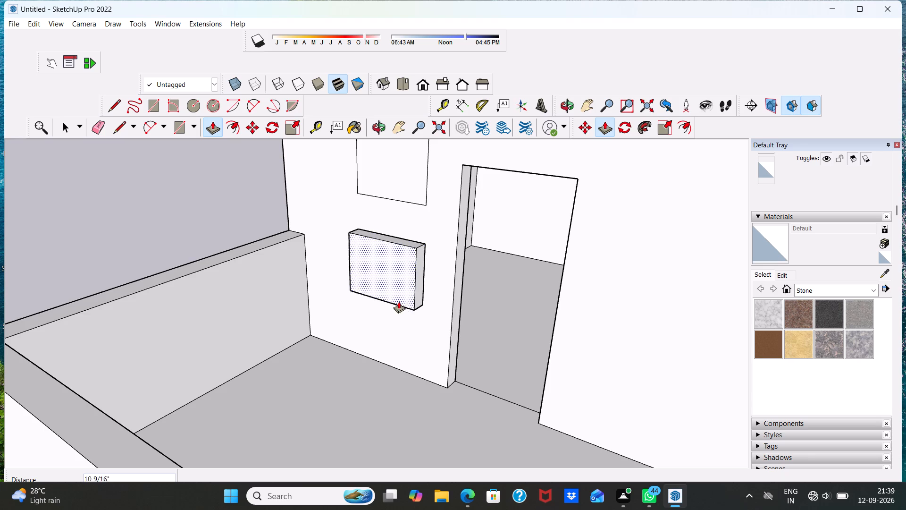
pyautogui.press('space')
pyautogui.moveTo(434, 285); pyautogui.dragTo(142, 355, button='middle')
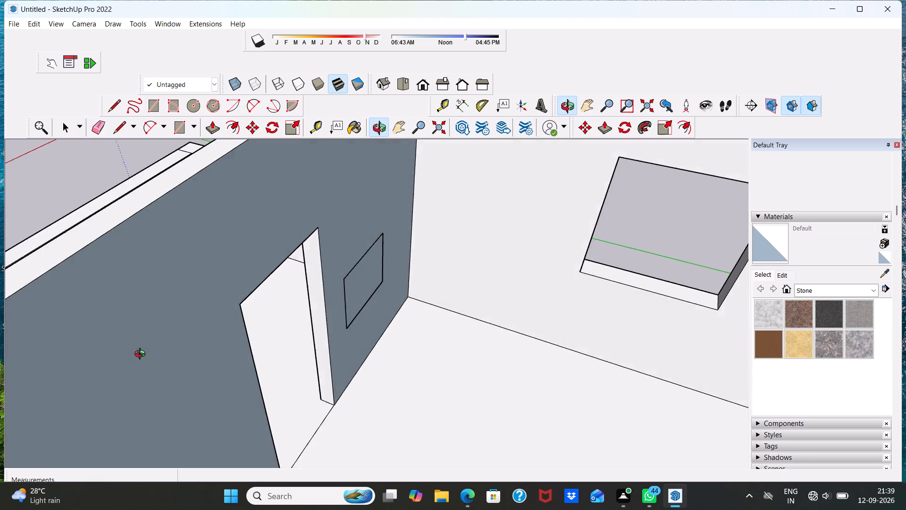
pyautogui.moveTo(142, 355); pyautogui.dragTo(331, 337, button='middle')
pyautogui.moveTo(329, 340); pyautogui.dragTo(465, 278, button='middle')
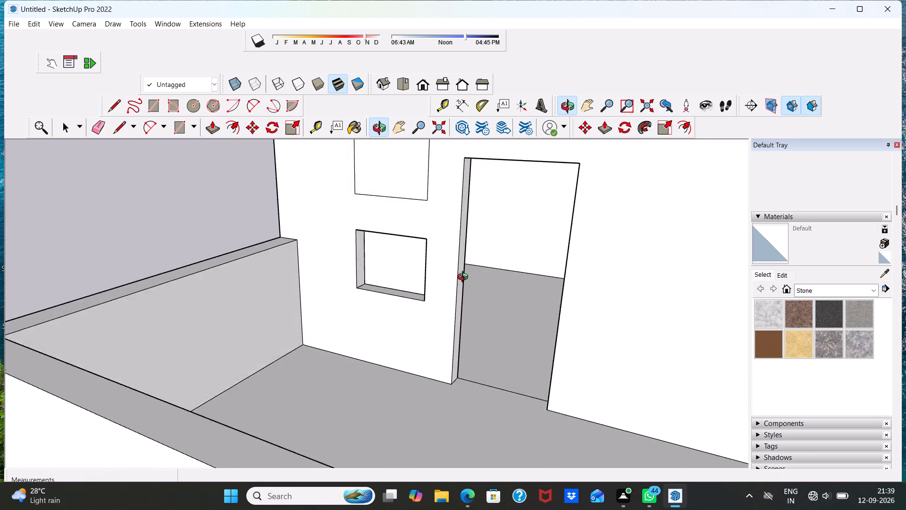
pyautogui.moveTo(465, 278); pyautogui.dragTo(480, 276, button='middle')
pyautogui.click(398, 266)
pyautogui.press('Delete')
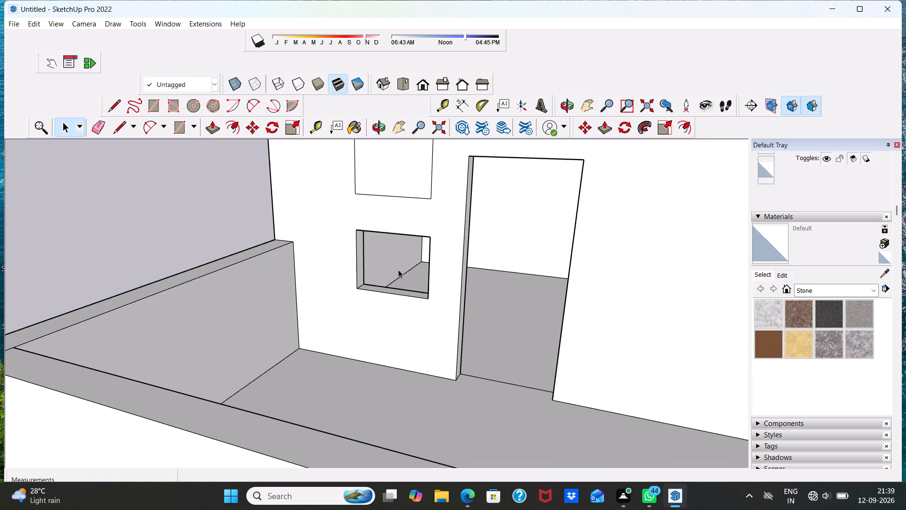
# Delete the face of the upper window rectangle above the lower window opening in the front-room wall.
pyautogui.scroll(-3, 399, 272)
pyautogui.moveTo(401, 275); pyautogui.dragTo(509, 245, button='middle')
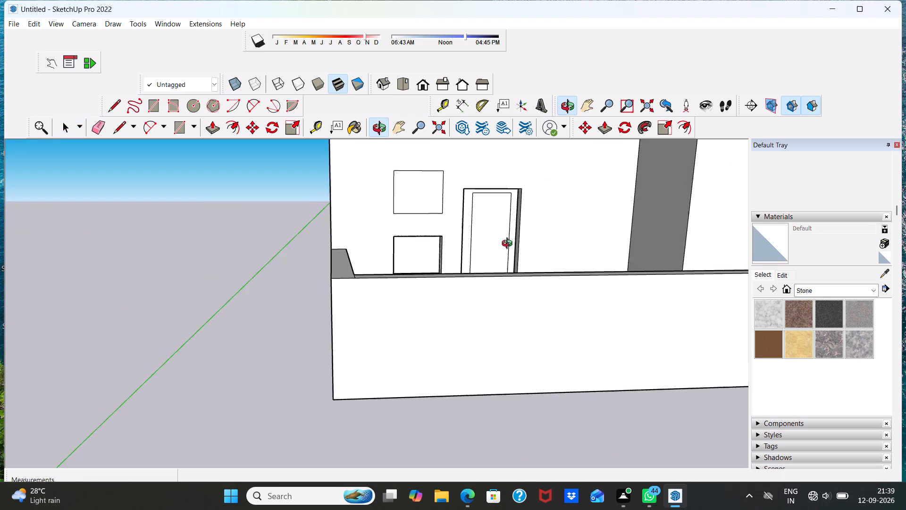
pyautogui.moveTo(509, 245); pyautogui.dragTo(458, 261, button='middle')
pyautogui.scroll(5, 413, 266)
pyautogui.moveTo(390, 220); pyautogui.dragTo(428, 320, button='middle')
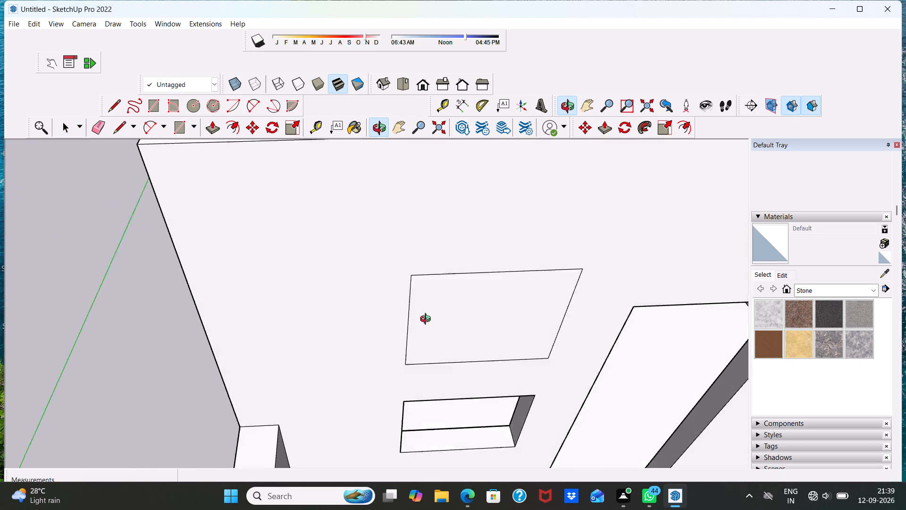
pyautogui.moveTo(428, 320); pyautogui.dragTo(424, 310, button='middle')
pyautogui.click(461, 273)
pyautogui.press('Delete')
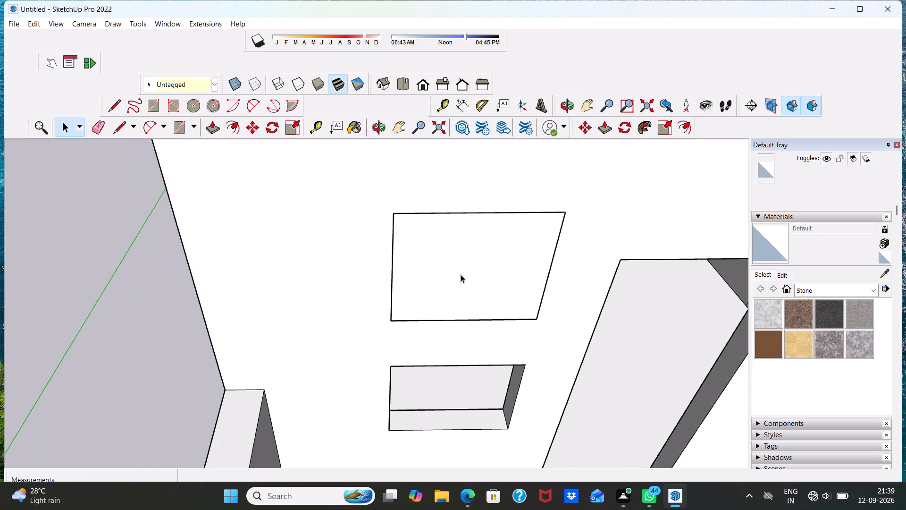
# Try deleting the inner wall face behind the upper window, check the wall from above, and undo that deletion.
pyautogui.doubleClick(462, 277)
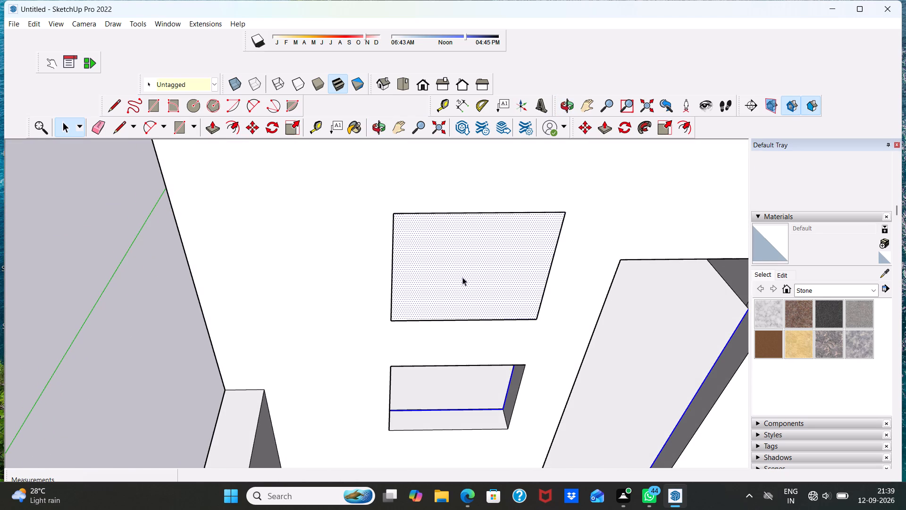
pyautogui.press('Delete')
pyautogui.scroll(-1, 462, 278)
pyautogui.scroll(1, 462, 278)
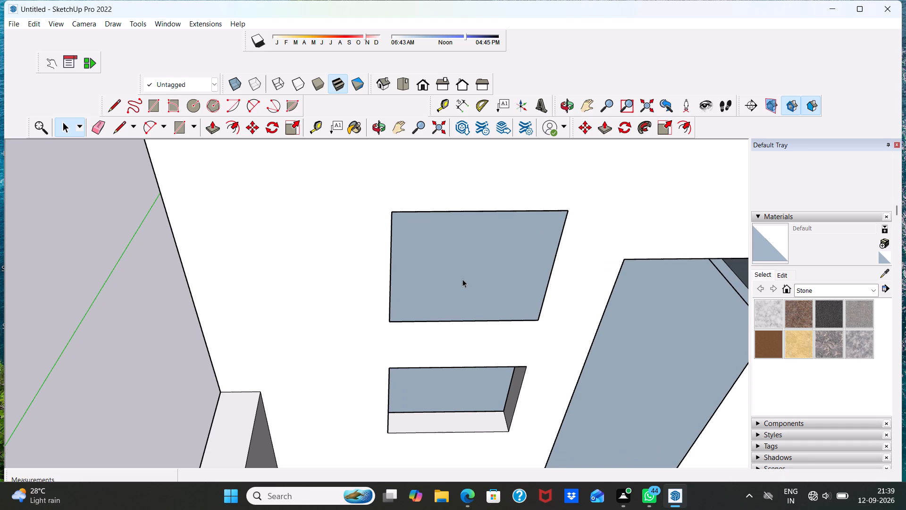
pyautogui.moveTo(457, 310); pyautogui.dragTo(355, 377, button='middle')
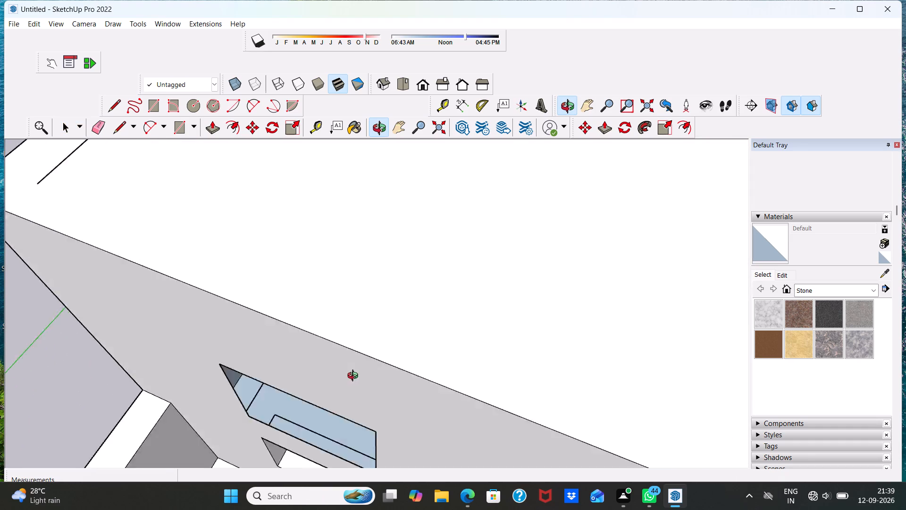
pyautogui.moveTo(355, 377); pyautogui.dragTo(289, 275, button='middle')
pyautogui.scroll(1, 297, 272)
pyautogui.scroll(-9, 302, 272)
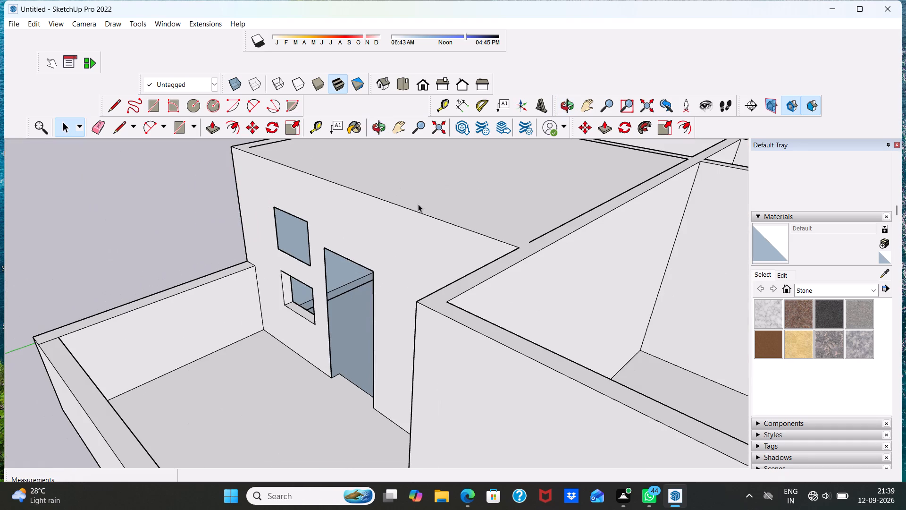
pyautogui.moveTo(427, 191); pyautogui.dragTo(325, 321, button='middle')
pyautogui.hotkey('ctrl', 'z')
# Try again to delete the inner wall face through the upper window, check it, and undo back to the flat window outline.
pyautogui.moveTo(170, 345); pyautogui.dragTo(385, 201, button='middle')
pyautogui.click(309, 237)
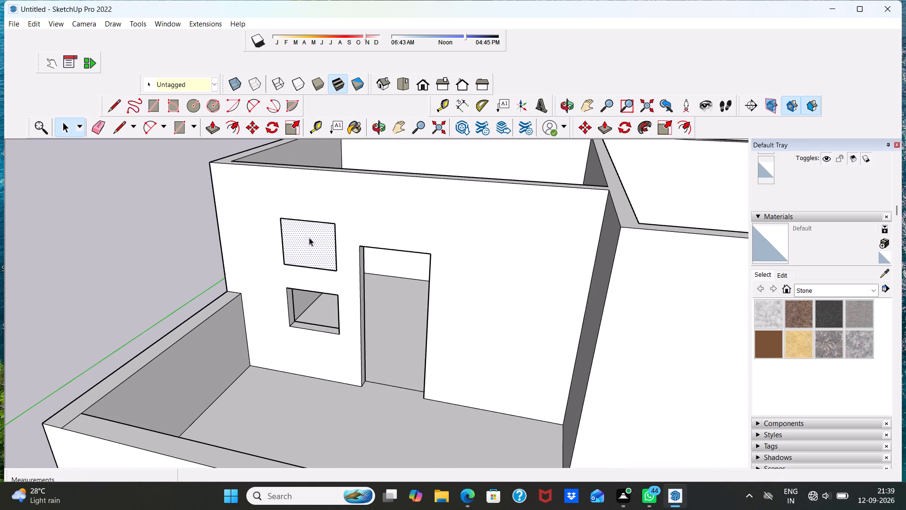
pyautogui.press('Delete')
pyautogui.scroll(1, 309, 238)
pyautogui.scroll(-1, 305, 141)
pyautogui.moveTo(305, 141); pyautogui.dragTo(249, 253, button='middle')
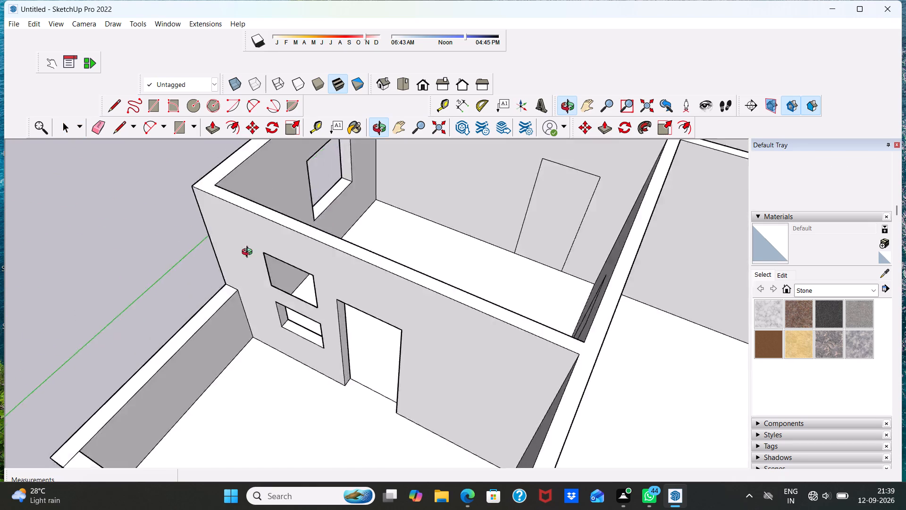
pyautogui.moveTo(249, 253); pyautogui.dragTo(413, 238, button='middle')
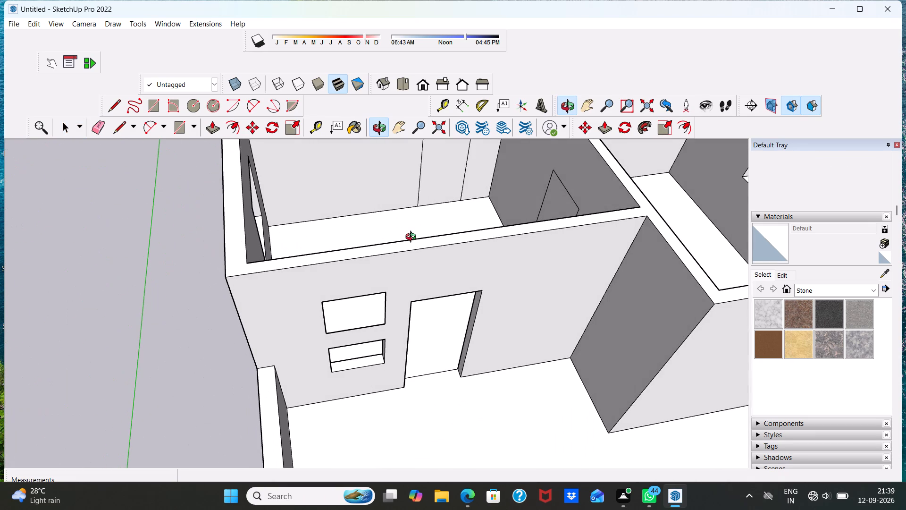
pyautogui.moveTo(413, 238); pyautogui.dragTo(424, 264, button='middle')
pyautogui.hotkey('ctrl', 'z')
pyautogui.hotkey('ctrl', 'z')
# Examine the front-room wall's door, lower window opening and upper window outline from both sides of the wall.
pyautogui.keyDown('ctrl'); pyautogui.moveTo(418, 254); pyautogui.dragTo(401, 283, button='middle'); pyautogui.keyUp('ctrl')
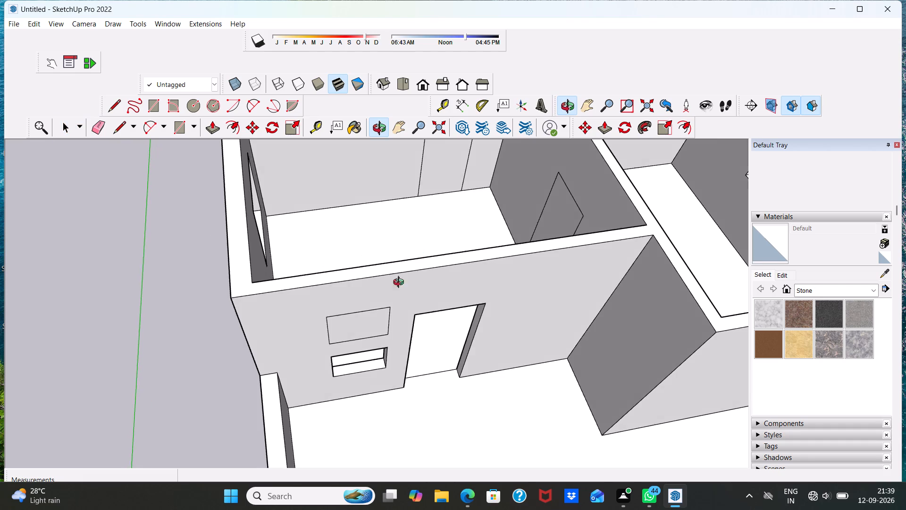
pyautogui.keyDown('ctrl'); pyautogui.moveTo(401, 283); pyautogui.dragTo(387, 448, button='middle'); pyautogui.keyUp('ctrl')
pyautogui.moveTo(380, 405); pyautogui.dragTo(54, 408, button='middle')
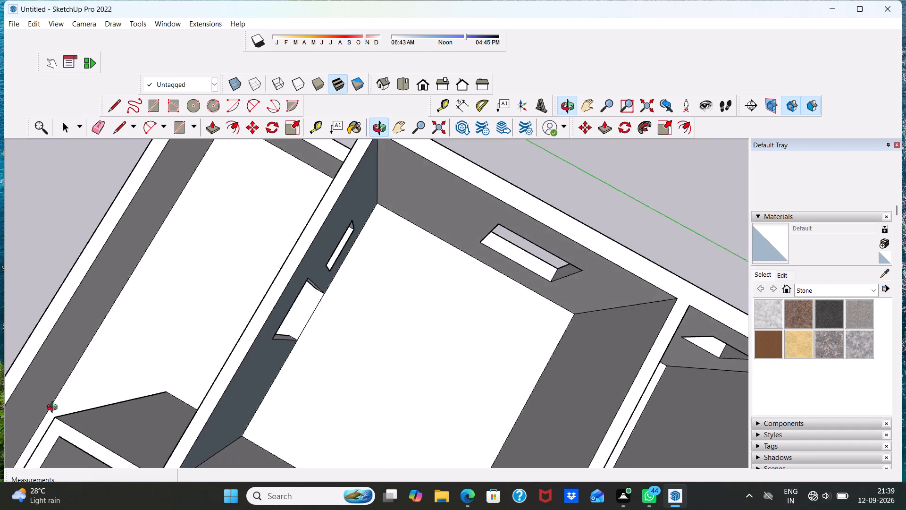
pyautogui.moveTo(54, 408); pyautogui.dragTo(31, 271, button='middle')
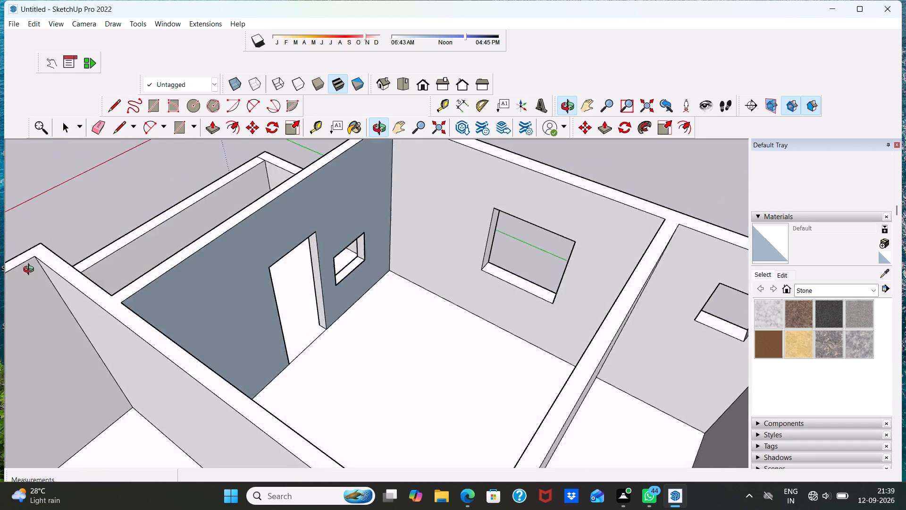
pyautogui.moveTo(31, 271); pyautogui.dragTo(397, 262, button='middle')
pyautogui.scroll(3, 337, 371)
pyautogui.scroll(5, 297, 255)
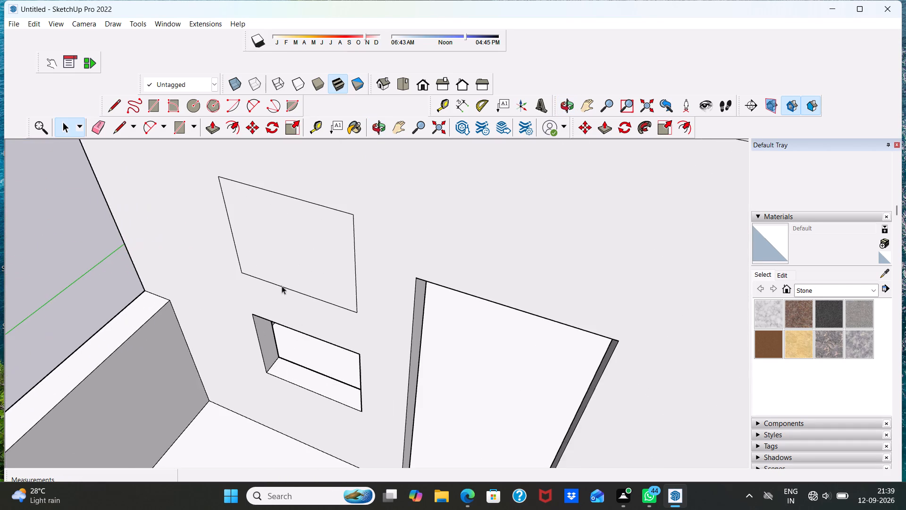
pyautogui.moveTo(279, 297); pyautogui.dragTo(406, 190, button='middle')
pyautogui.scroll(-4, 406, 190)
pyautogui.scroll(-7, 337, 195)
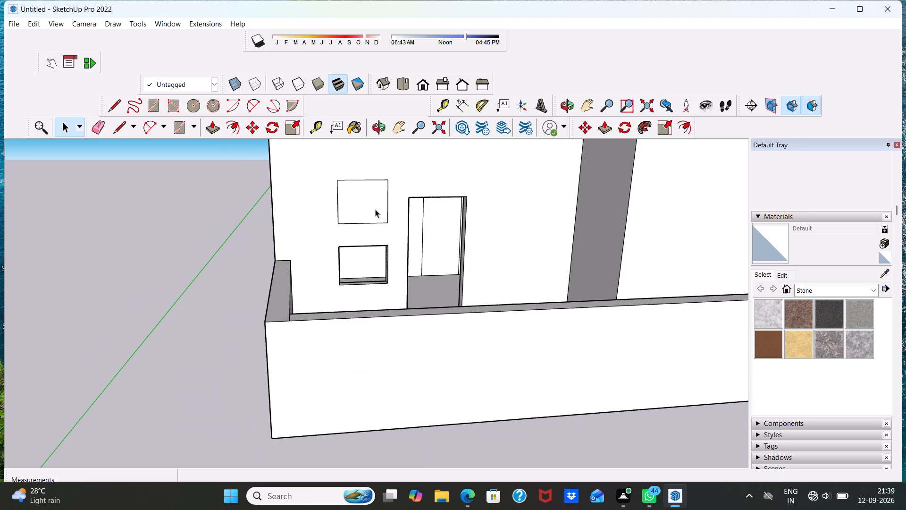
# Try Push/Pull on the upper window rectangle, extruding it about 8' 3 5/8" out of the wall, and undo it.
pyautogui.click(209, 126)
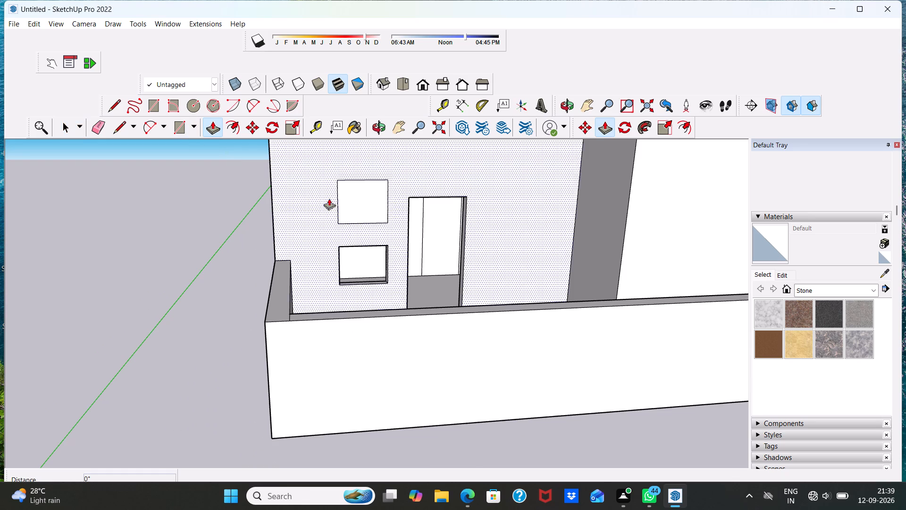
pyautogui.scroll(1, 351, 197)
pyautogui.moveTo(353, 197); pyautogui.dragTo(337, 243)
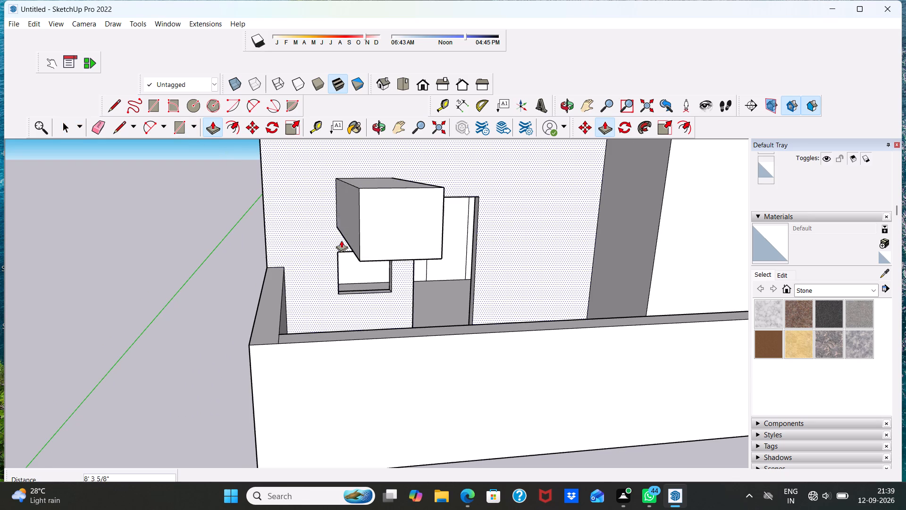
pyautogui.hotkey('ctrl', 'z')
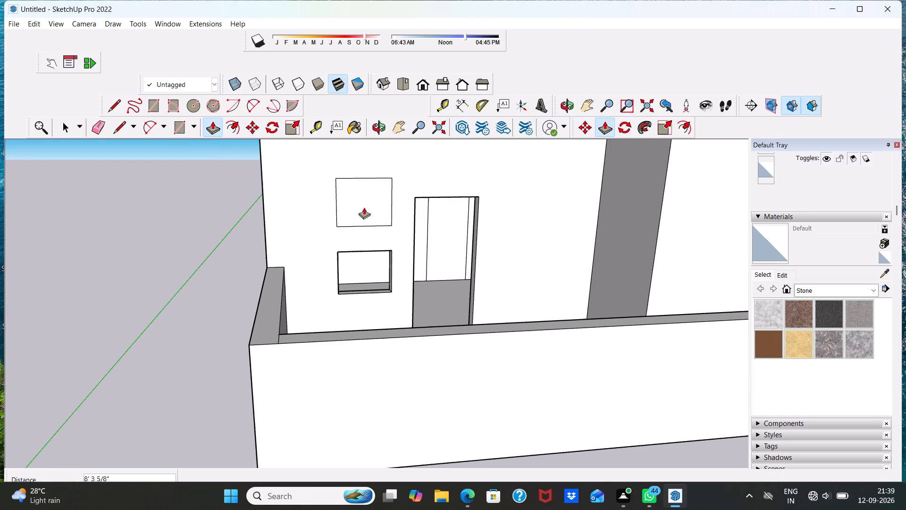
# Push the upper window rectangle beside the front-room door about 6 1/8" into the wall.
pyautogui.scroll(6, 361, 202)
pyautogui.moveTo(361, 202); pyautogui.dragTo(359, 180)
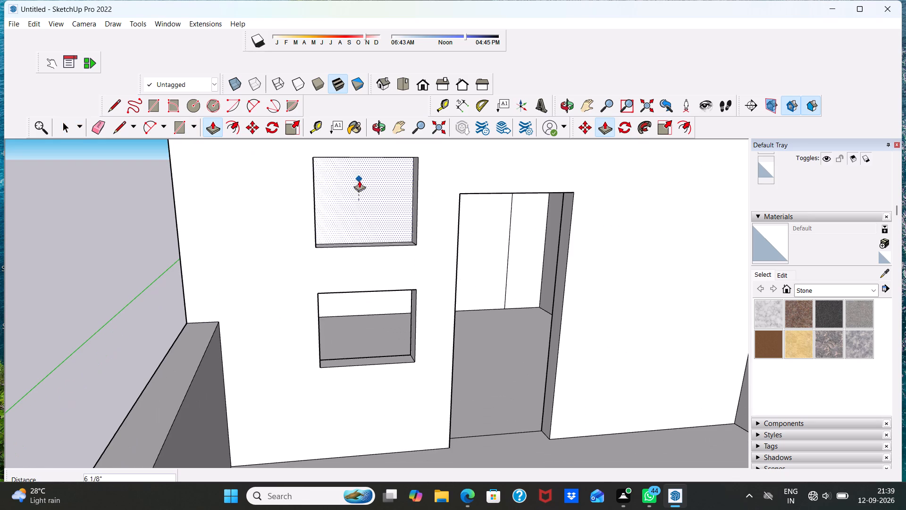
pyautogui.moveTo(359, 180); pyautogui.dragTo(359, 180)
pyautogui.moveTo(369, 214); pyautogui.dragTo(369, 185)
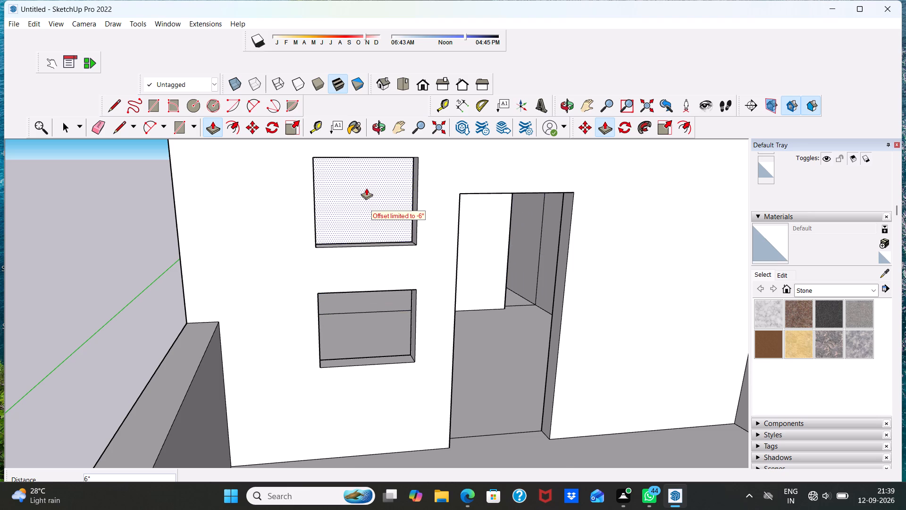
# Examine the front-room wall's door and window openings and the interior partition walls from both sides and from above.
pyautogui.scroll(-1, 350, 235)
pyautogui.moveTo(350, 237); pyautogui.dragTo(88, 448, button='middle')
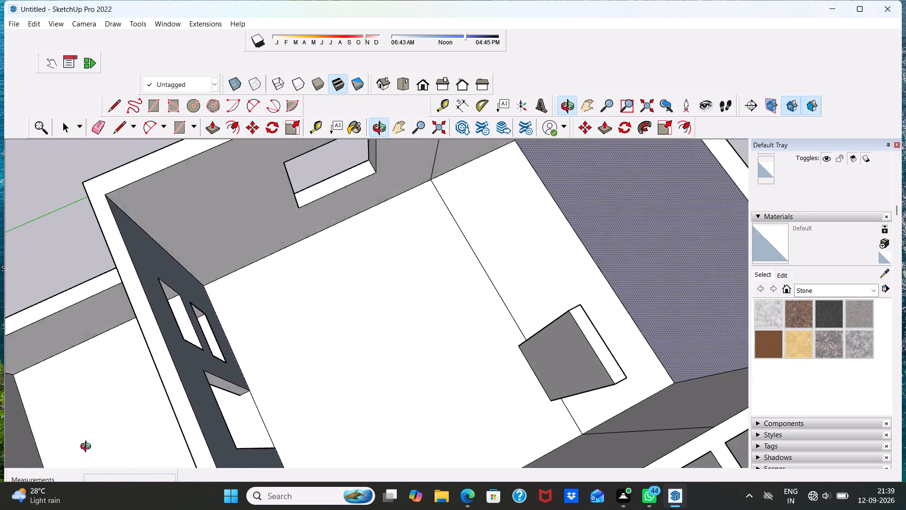
pyautogui.moveTo(88, 448); pyautogui.dragTo(321, 198, button='middle')
pyautogui.scroll(-4, 333, 221)
pyautogui.moveTo(495, 166); pyautogui.dragTo(479, 322, button='middle')
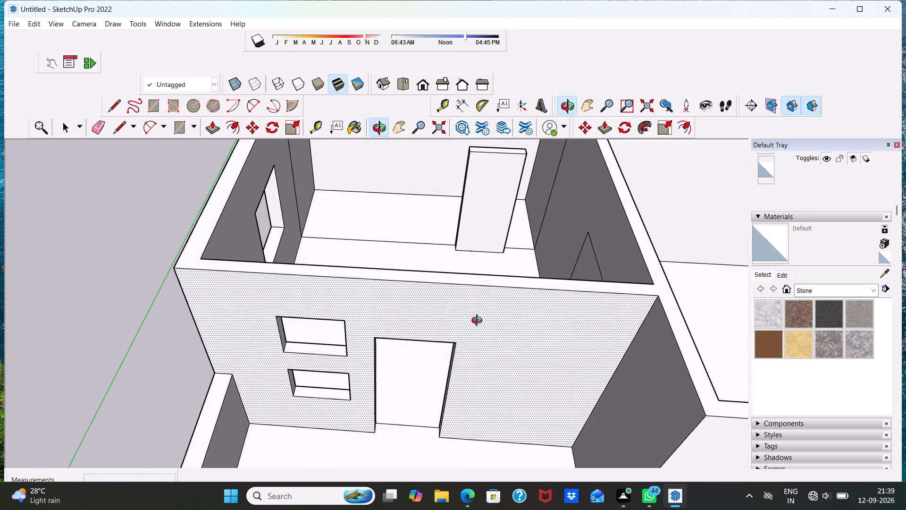
pyautogui.moveTo(479, 322); pyautogui.dragTo(479, 322, button='middle')
pyautogui.scroll(-4, 524, 248)
pyautogui.scroll(4, 485, 213)
pyautogui.moveTo(492, 206); pyautogui.dragTo(495, 272, button='middle')
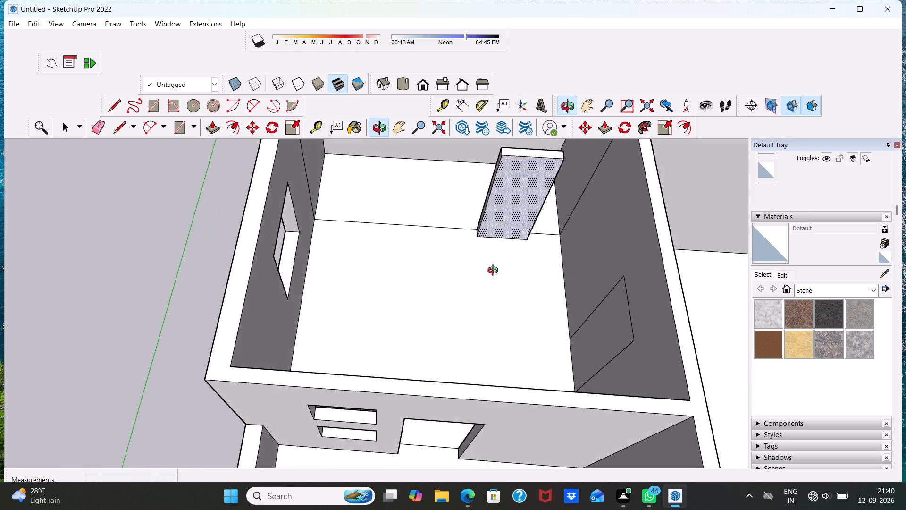
pyautogui.moveTo(495, 272); pyautogui.dragTo(621, 296, button='middle')
pyautogui.scroll(-3, 349, 96)
pyautogui.scroll(-4, 462, 244)
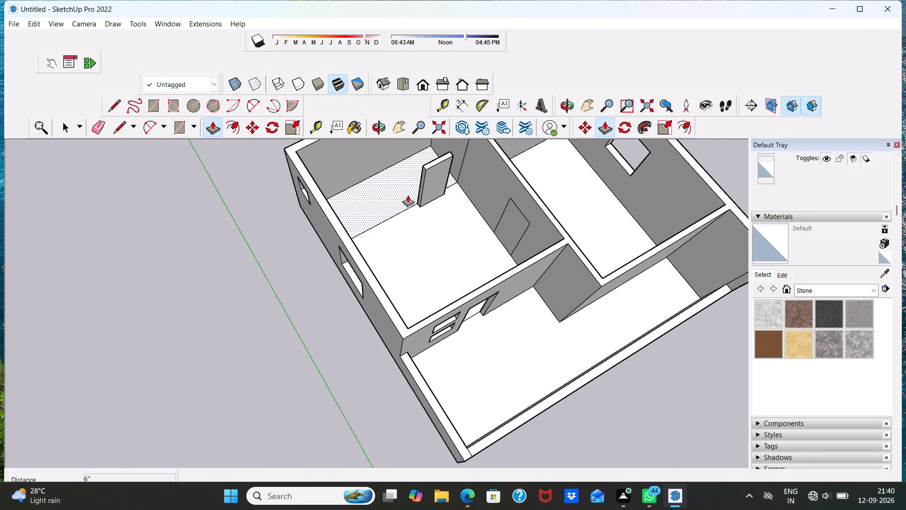
pyautogui.scroll(3, 411, 178)
pyautogui.scroll(-5, 411, 178)
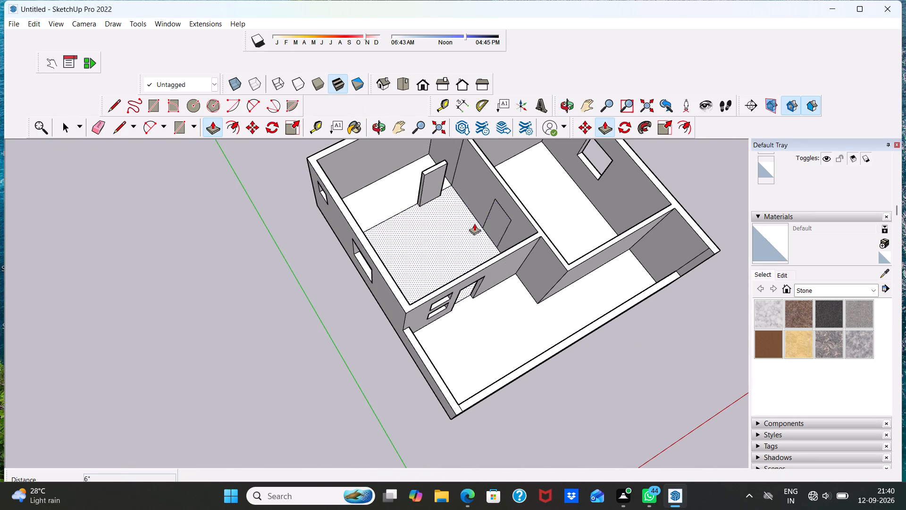
# Undo the change that removed the partition wall around the door outline between the left room and the room behind it.
pyautogui.press('space')
pyautogui.press('space')
pyautogui.moveTo(418, 228); pyautogui.dragTo(492, 372, button='middle')
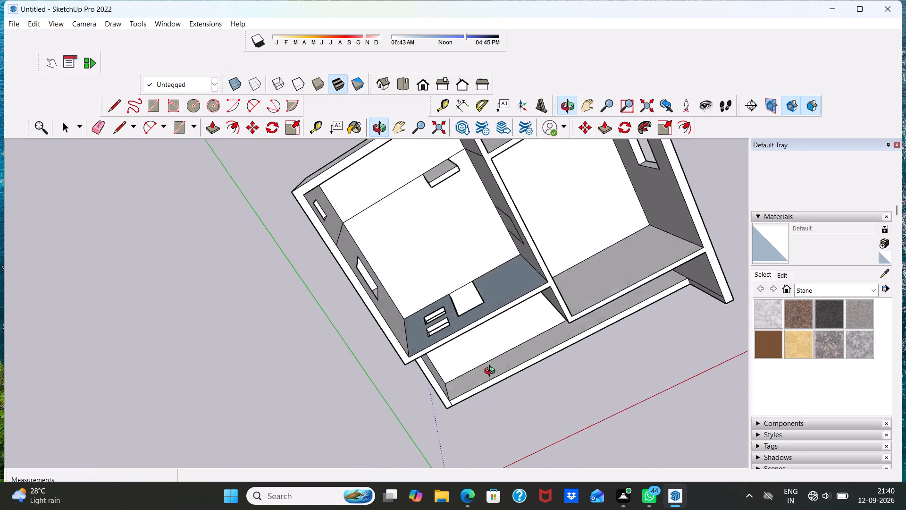
pyautogui.moveTo(492, 372); pyautogui.dragTo(382, 199, button='middle')
pyautogui.scroll(3, 382, 199)
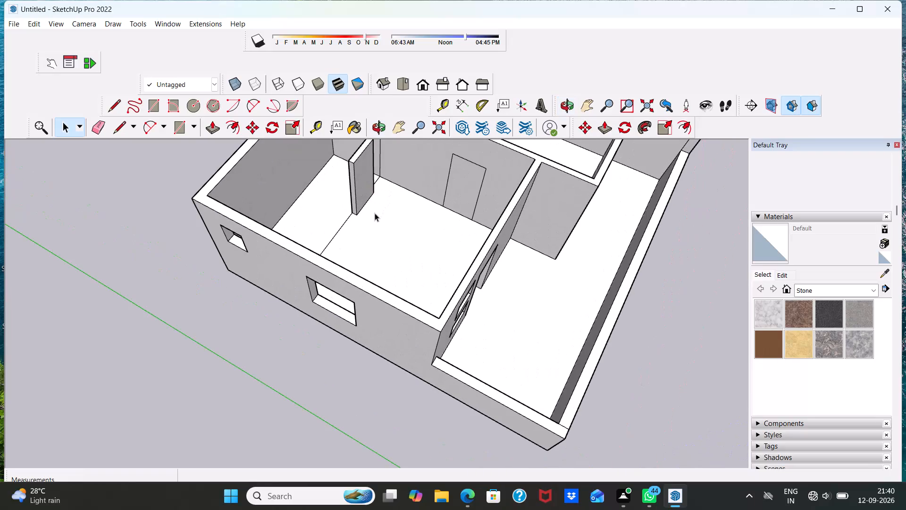
pyautogui.hotkey('ctrl', 'z')
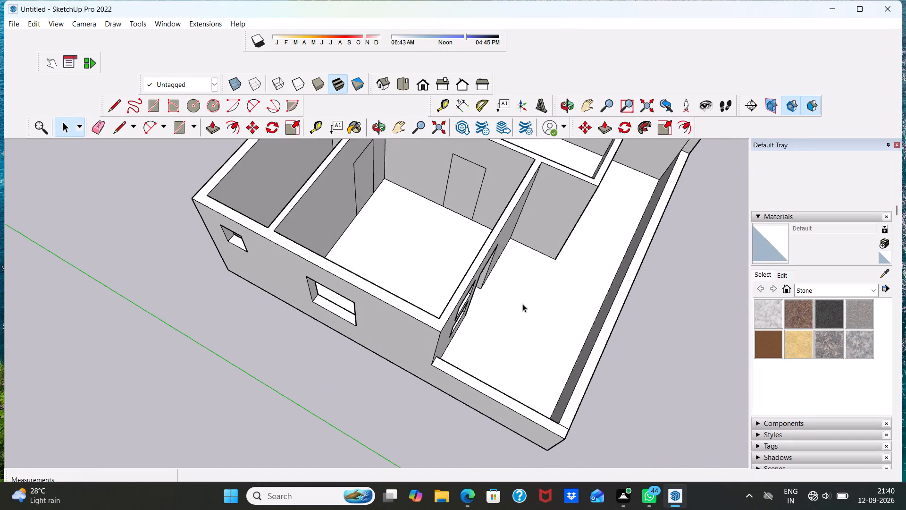
# Push the door outline in the partition between the two large rooms 6" through the wall to open the doorway.
pyautogui.moveTo(522, 304); pyautogui.dragTo(561, 341, button='middle')
pyautogui.scroll(4, 413, 184)
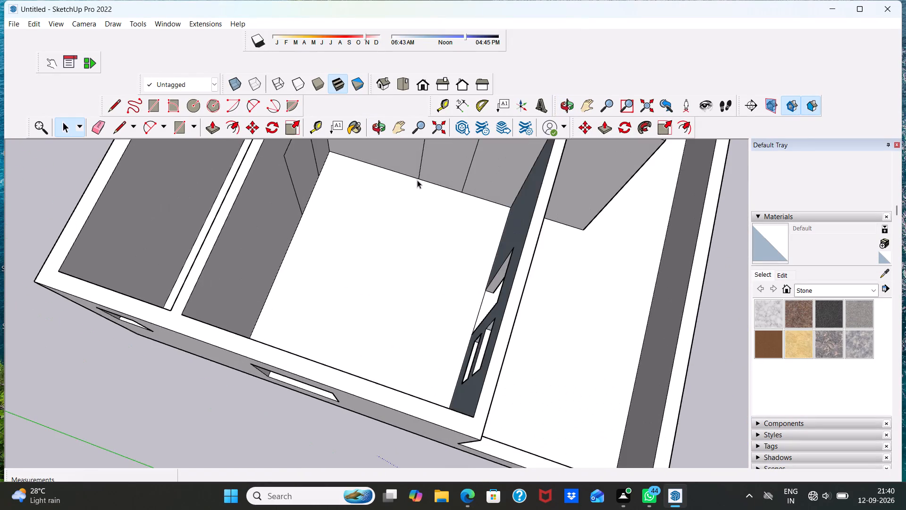
pyautogui.scroll(-9, 417, 181)
pyautogui.moveTo(416, 217); pyautogui.dragTo(454, 148, button='middle')
pyautogui.scroll(5, 436, 189)
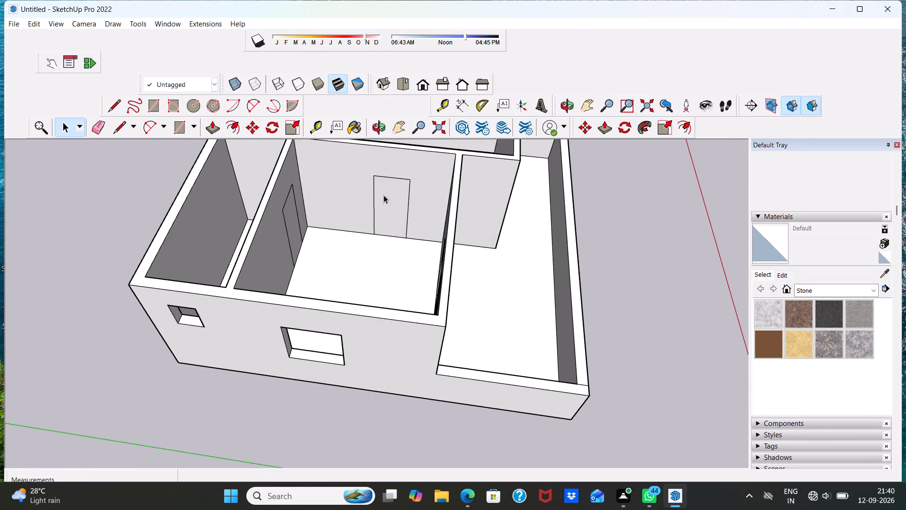
pyautogui.click(209, 127)
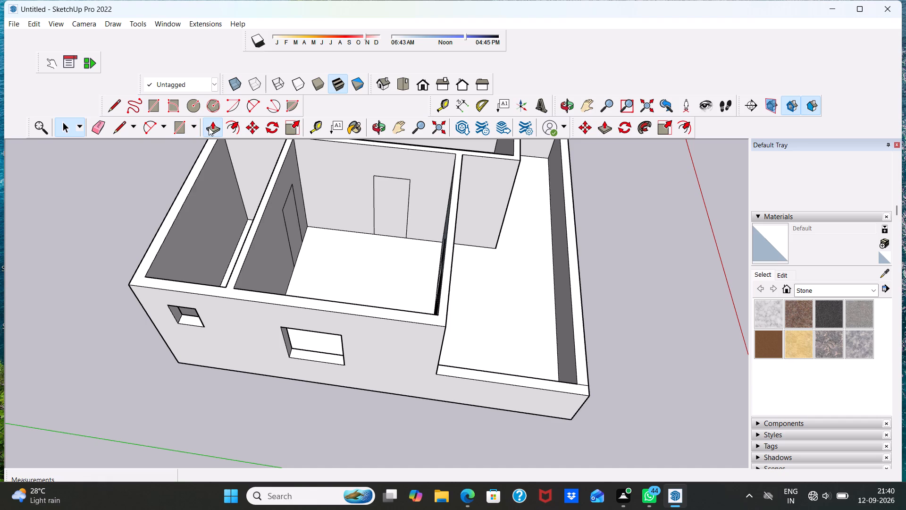
pyautogui.moveTo(393, 204); pyautogui.dragTo(401, 192)
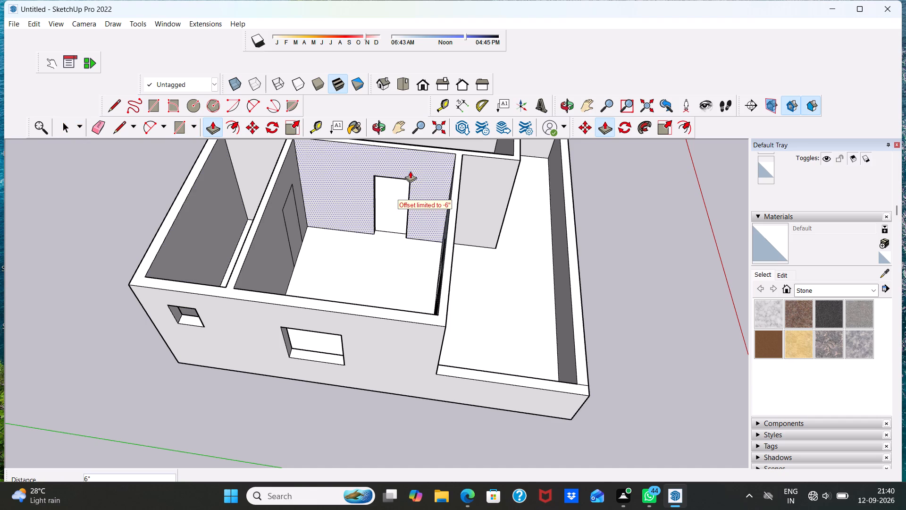
# Push the door outline in the partition between the left room and the back room 6" through the wall.
pyautogui.scroll(-3, 361, 209)
pyautogui.moveTo(325, 213); pyautogui.dragTo(268, 208, button='middle')
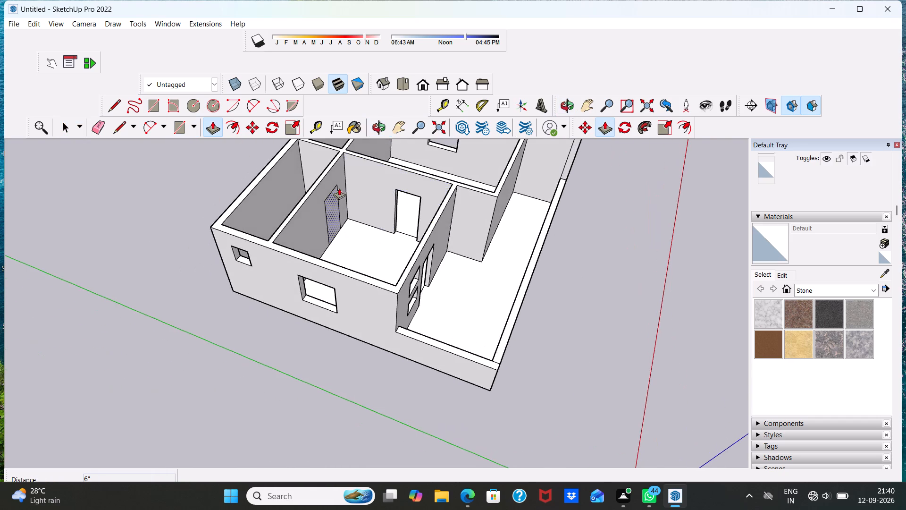
pyautogui.scroll(5, 349, 194)
pyautogui.moveTo(320, 215); pyautogui.dragTo(303, 202)
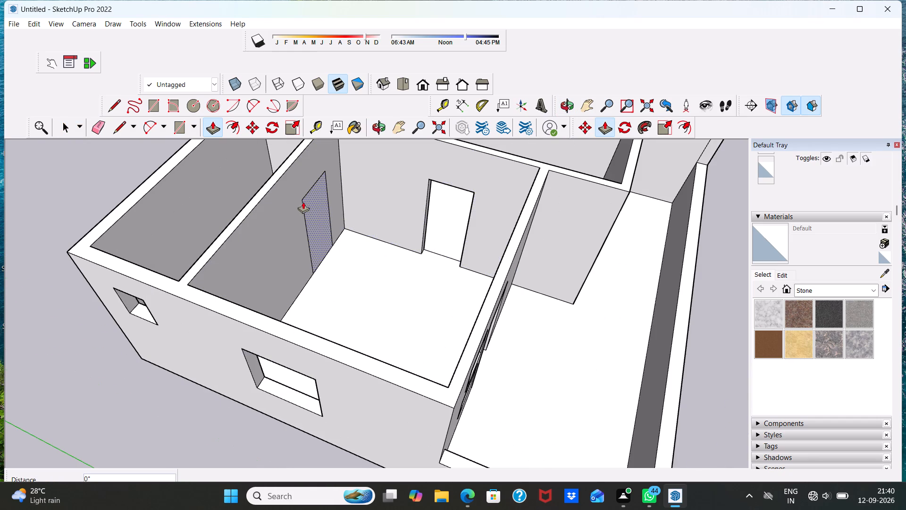
pyautogui.moveTo(324, 214); pyautogui.dragTo(299, 197)
pyautogui.scroll(-2, 302, 195)
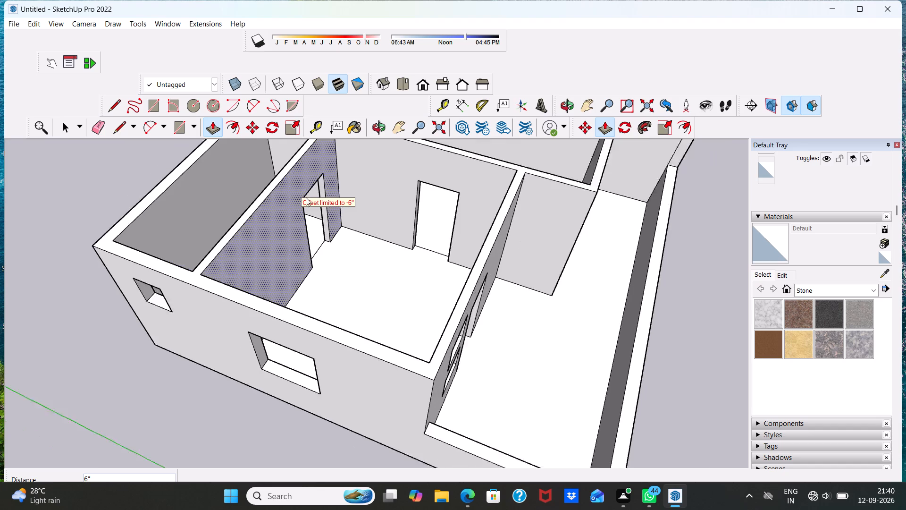
# Examine the door and window openings throughout the house from the front and from above.
pyautogui.scroll(-2, 306, 197)
pyautogui.moveTo(383, 237); pyautogui.dragTo(185, 180, button='middle')
pyautogui.scroll(-5, 314, 249)
pyautogui.moveTo(431, 331); pyautogui.dragTo(378, 257, button='middle')
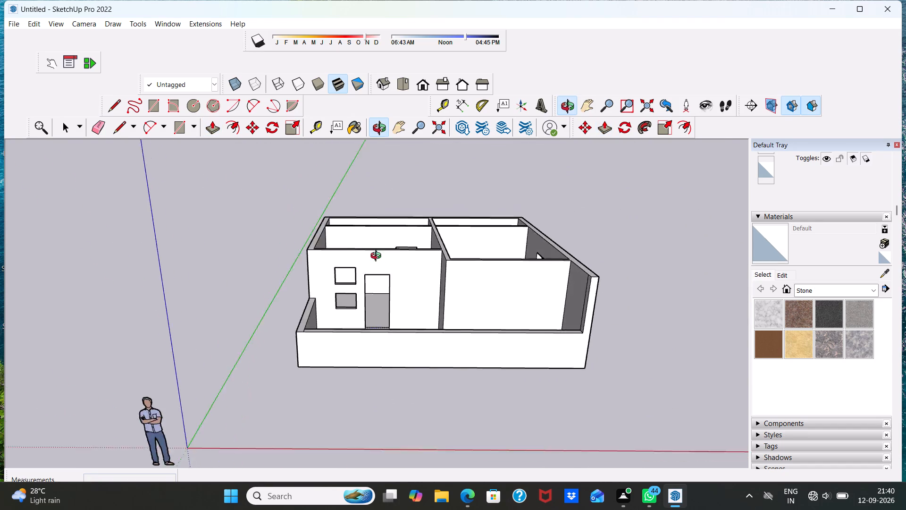
pyautogui.moveTo(378, 257); pyautogui.dragTo(377, 257, button='middle')
pyautogui.scroll(2, 378, 243)
pyautogui.scroll(-5, 385, 260)
pyautogui.moveTo(456, 317); pyautogui.dragTo(479, 435, button='middle')
pyautogui.scroll(5, 411, 305)
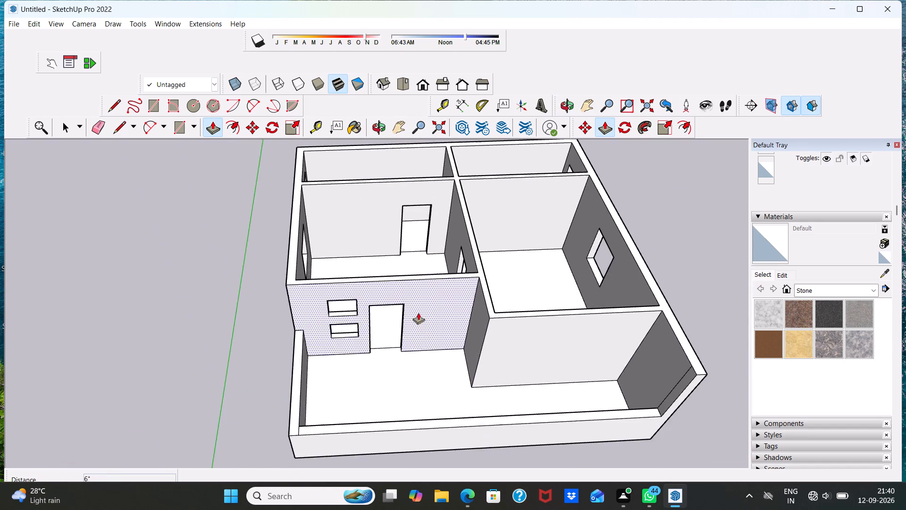
pyautogui.scroll(2, 467, 342)
pyautogui.moveTo(477, 348); pyautogui.dragTo(489, 308, button='middle')
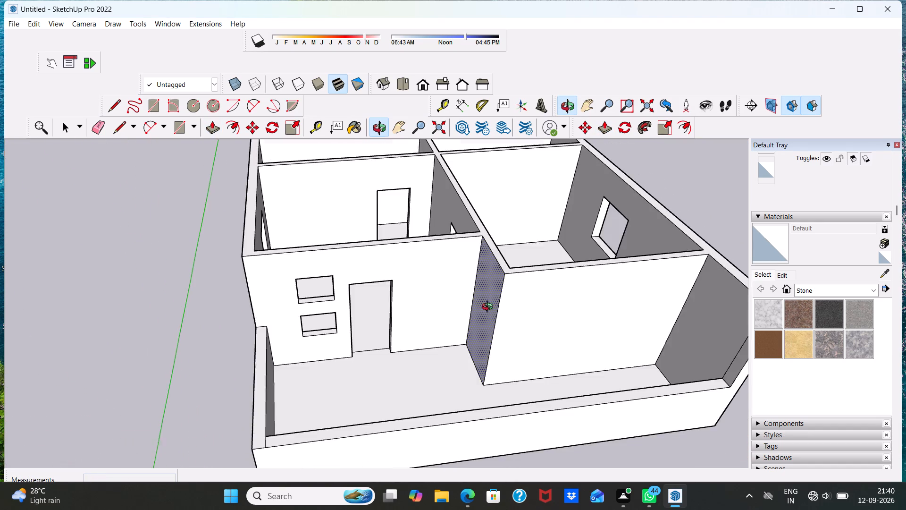
pyautogui.moveTo(489, 308); pyautogui.dragTo(491, 310, button='middle')
pyautogui.scroll(-7, 502, 332)
pyautogui.moveTo(514, 352); pyautogui.dragTo(437, 275, button='middle')
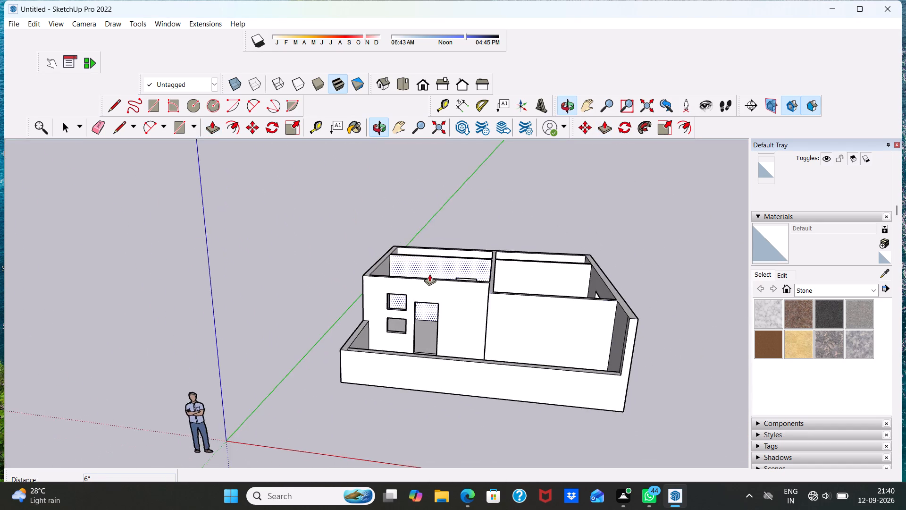
pyautogui.scroll(-5, 428, 274)
pyautogui.scroll(2, 423, 293)
pyautogui.press('space')
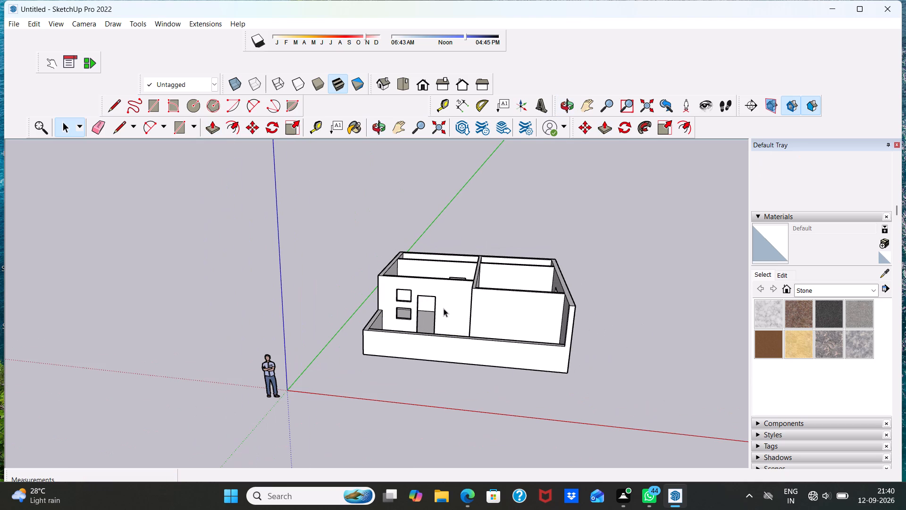
pyautogui.moveTo(432, 295); pyautogui.dragTo(471, 378, button='middle')
pyautogui.scroll(1, 422, 290)
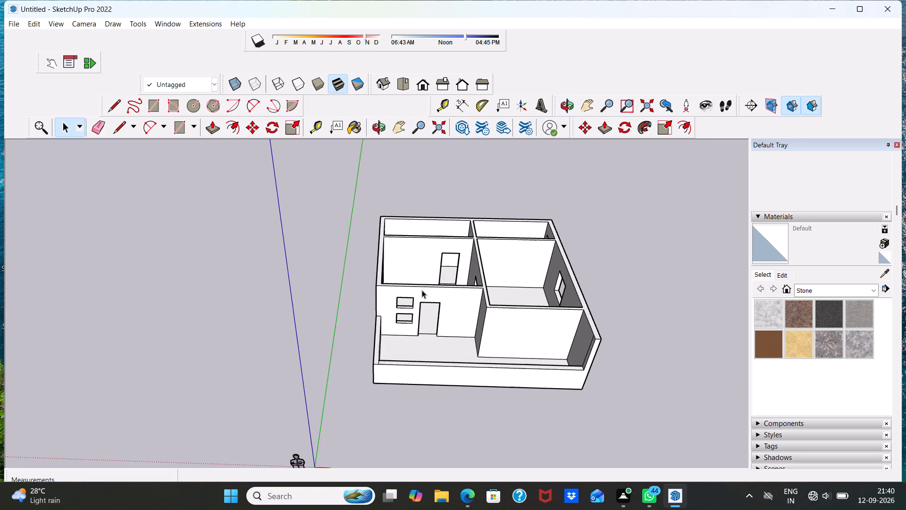
pyautogui.scroll(-2, 422, 290)
pyautogui.moveTo(427, 290); pyautogui.dragTo(435, 336, button='middle')
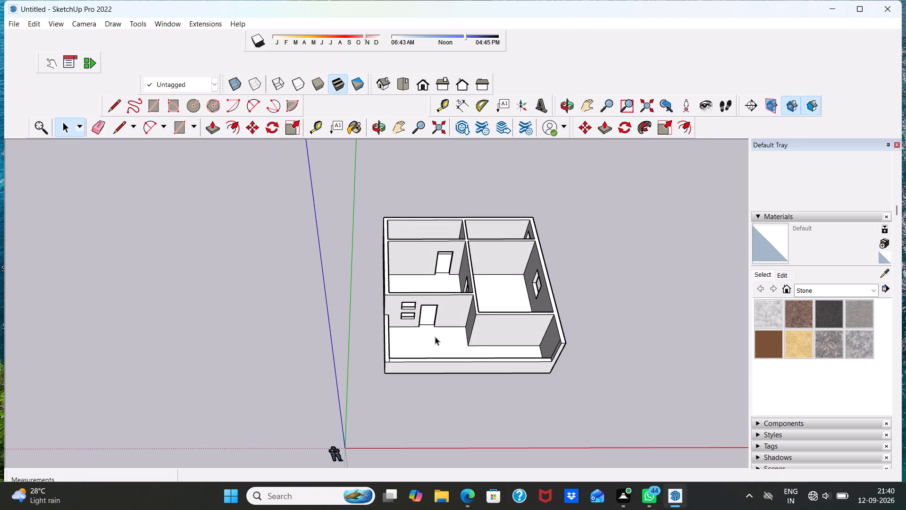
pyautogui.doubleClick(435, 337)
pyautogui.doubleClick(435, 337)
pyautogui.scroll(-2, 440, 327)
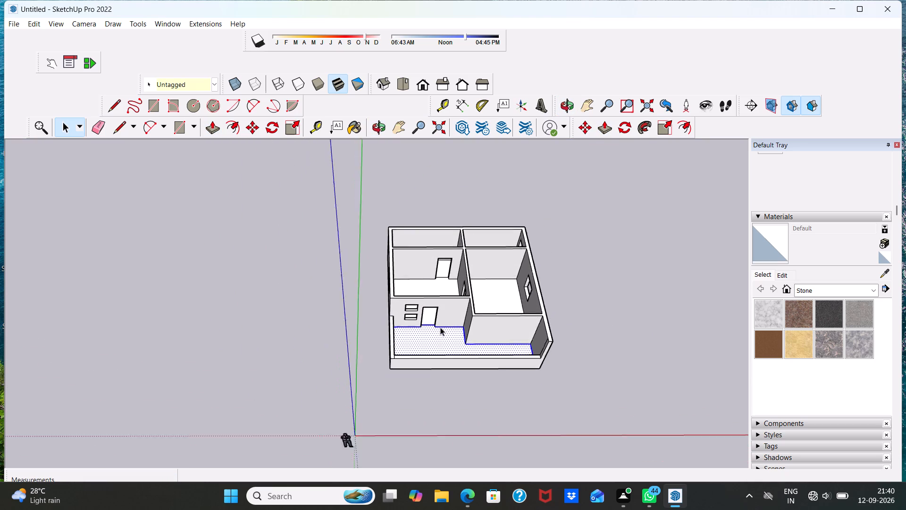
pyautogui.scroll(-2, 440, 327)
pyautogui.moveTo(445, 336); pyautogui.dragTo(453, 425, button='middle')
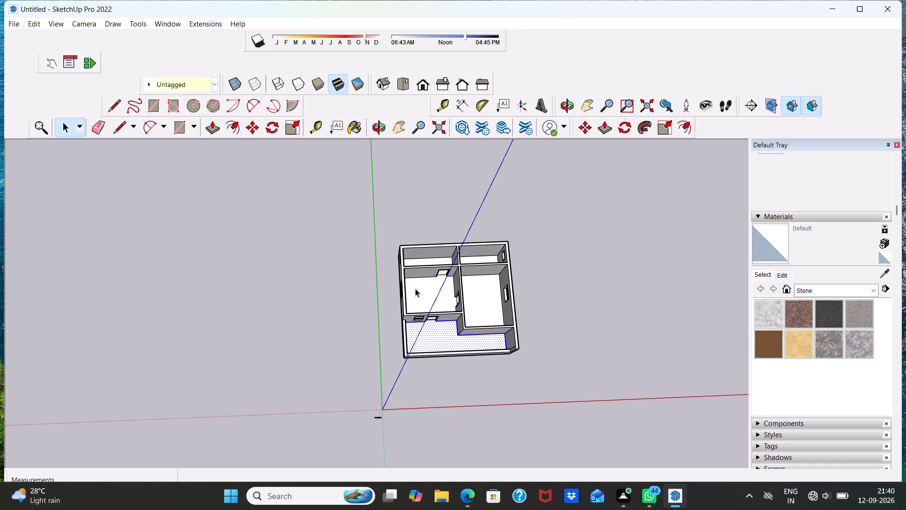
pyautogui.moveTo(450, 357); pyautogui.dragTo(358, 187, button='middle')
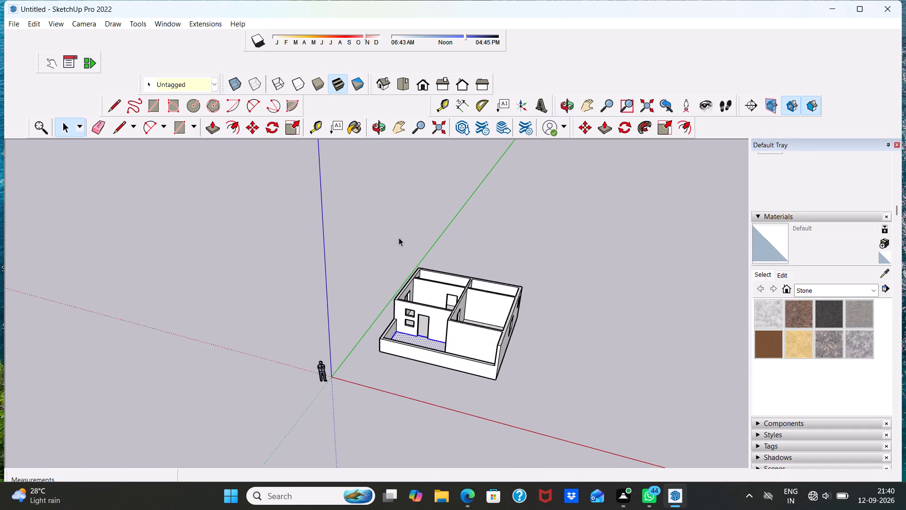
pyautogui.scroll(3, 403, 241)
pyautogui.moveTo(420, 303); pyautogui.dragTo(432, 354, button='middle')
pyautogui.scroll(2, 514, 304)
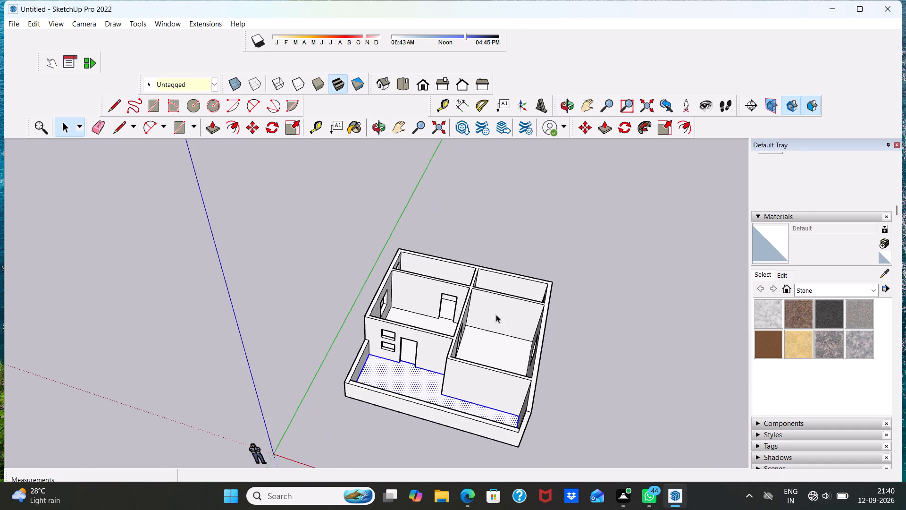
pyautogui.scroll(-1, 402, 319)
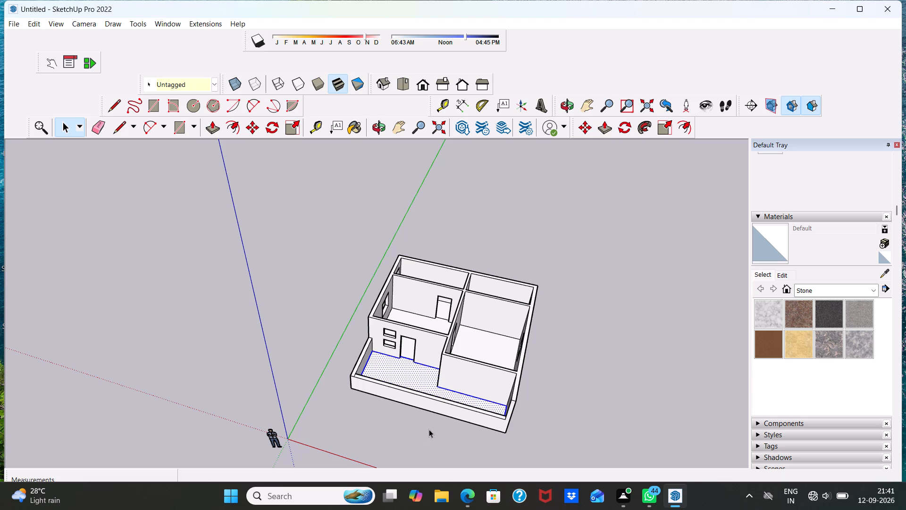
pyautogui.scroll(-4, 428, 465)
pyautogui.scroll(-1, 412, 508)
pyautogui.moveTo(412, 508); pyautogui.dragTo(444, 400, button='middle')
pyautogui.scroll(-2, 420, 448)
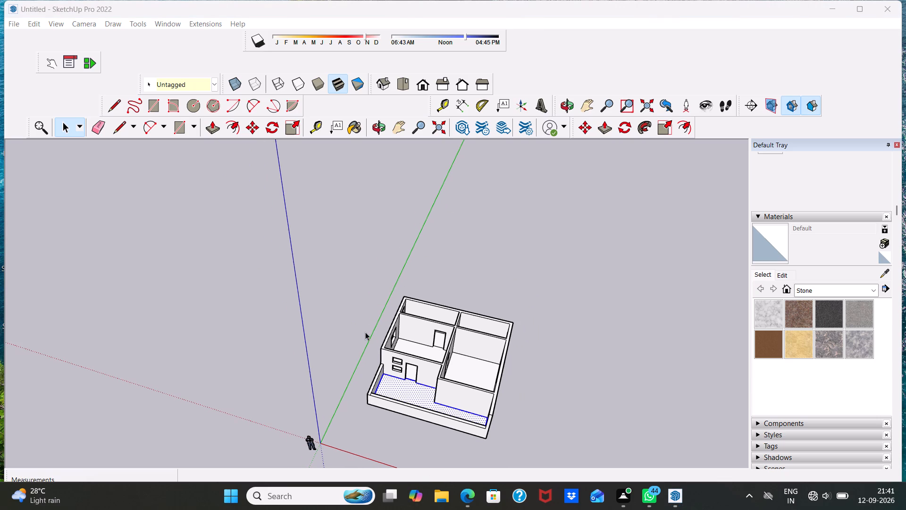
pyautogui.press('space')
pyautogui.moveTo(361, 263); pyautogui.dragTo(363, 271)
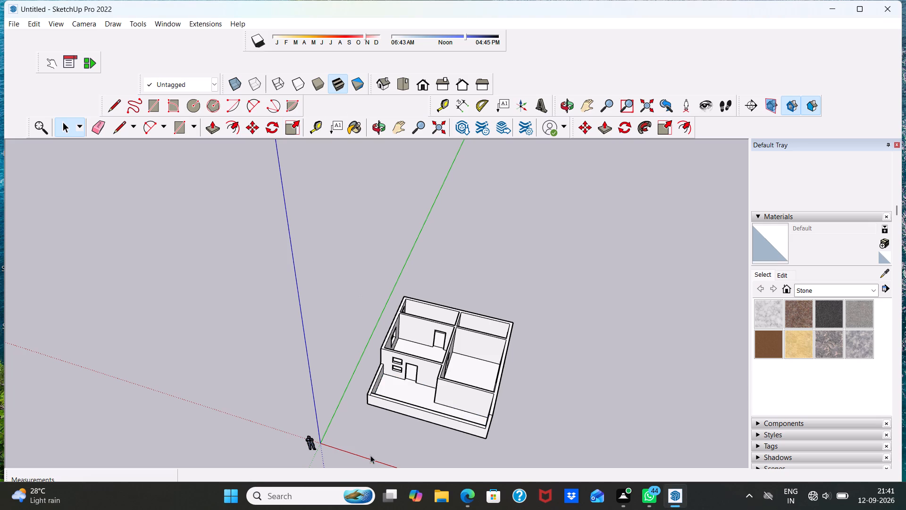
# Examine the whole floor plan model, its rooms, walls and openings, from the front and from above.
pyautogui.moveTo(374, 453); pyautogui.dragTo(454, 277, button='middle')
pyautogui.scroll(4, 468, 361)
pyautogui.moveTo(445, 348); pyautogui.dragTo(406, 416, button='middle')
pyautogui.scroll(1, 426, 320)
pyautogui.scroll(-6, 427, 320)
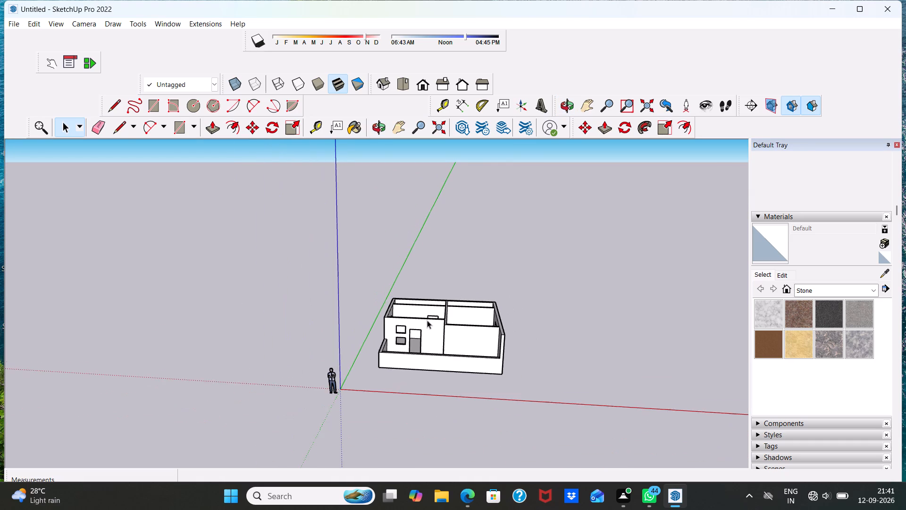
pyautogui.scroll(-3, 427, 320)
pyautogui.moveTo(461, 334); pyautogui.dragTo(480, 416, button='middle')
pyautogui.scroll(2, 462, 337)
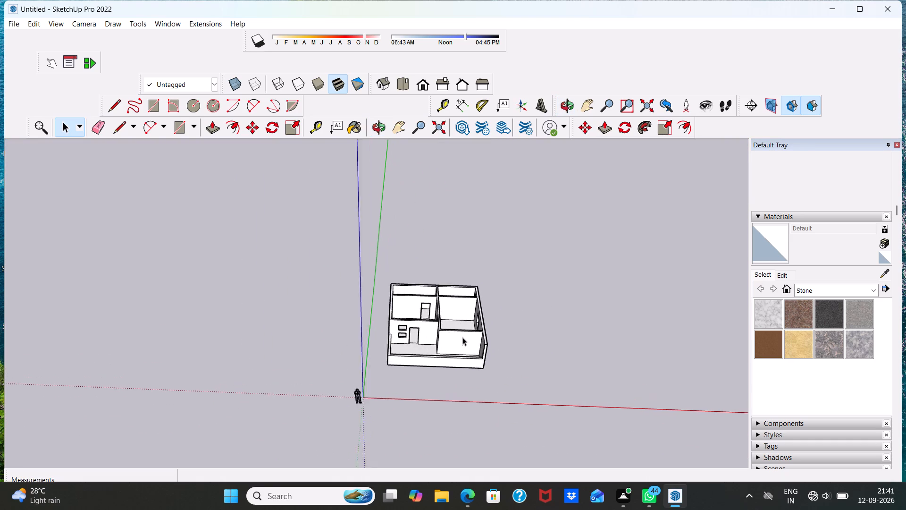
pyautogui.scroll(2, 462, 337)
pyautogui.scroll(-3, 462, 337)
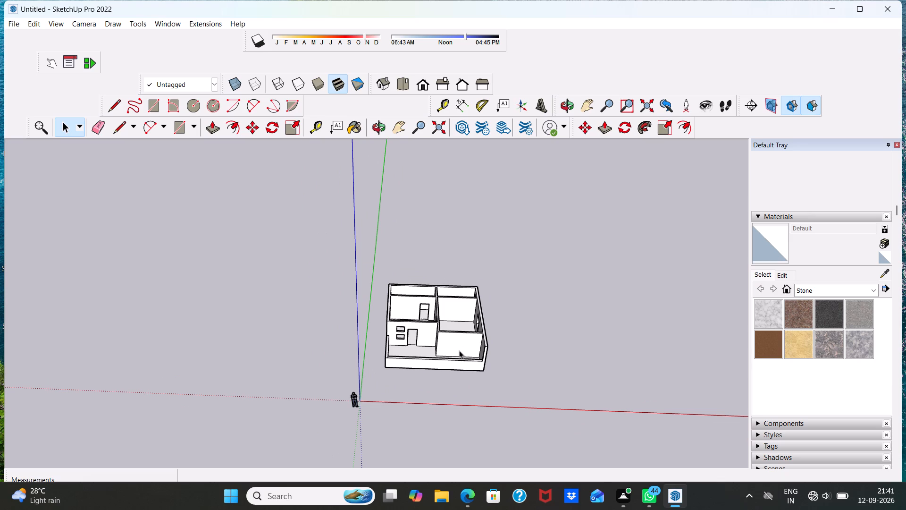
pyautogui.moveTo(436, 350); pyautogui.dragTo(465, 391, button='middle')
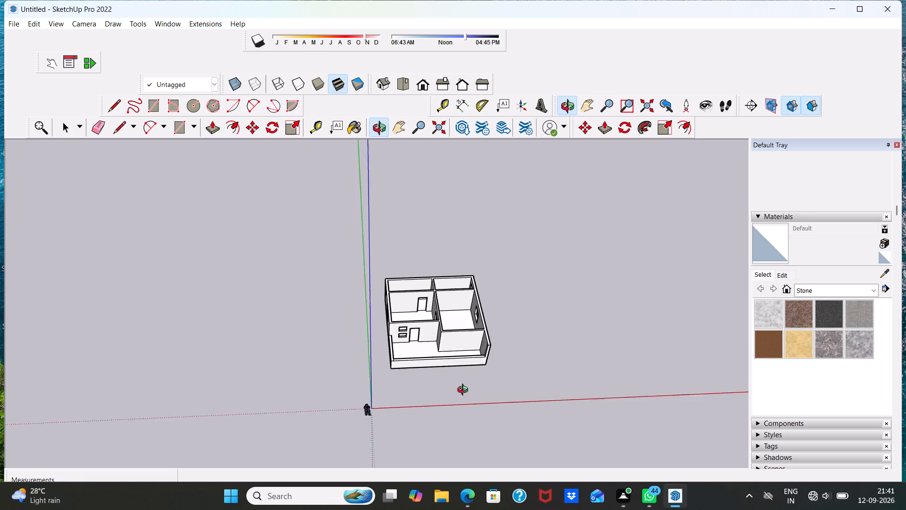
pyautogui.moveTo(465, 391); pyautogui.dragTo(505, 393, button='middle')
pyautogui.scroll(10, 444, 326)
pyautogui.scroll(3, 511, 349)
pyautogui.scroll(-3, 460, 354)
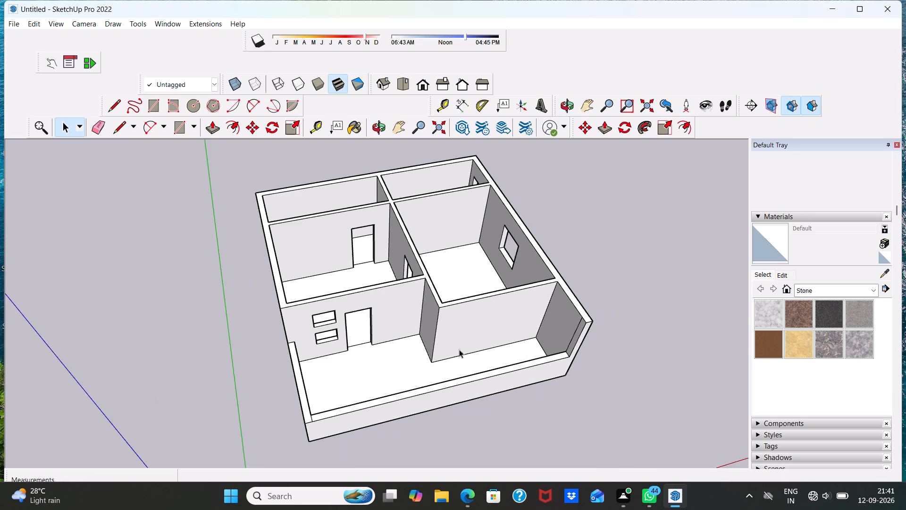
# Draw a 3' by 6" rectangle on the open ground beside the house for a stair tread.
pyautogui.scroll(-3, 459, 349)
pyautogui.moveTo(490, 383); pyautogui.dragTo(343, 300, button='middle')
pyautogui.scroll(1, 400, 346)
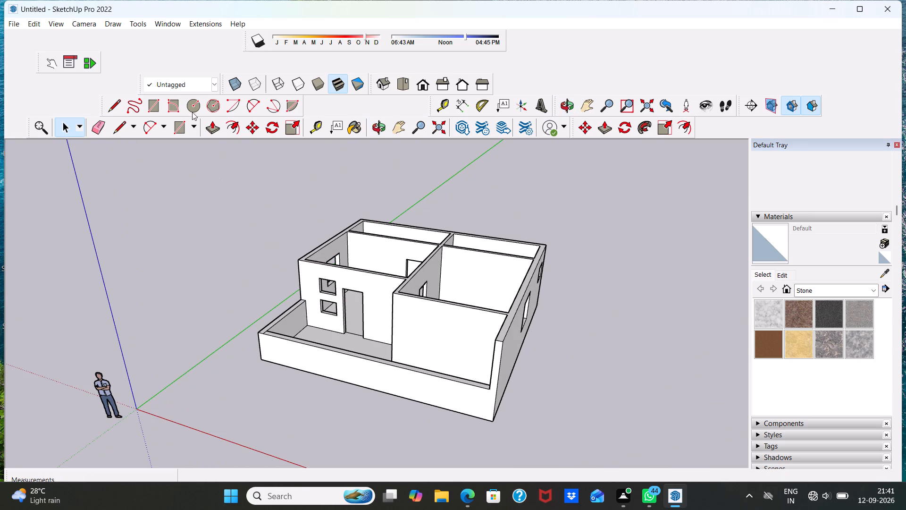
pyautogui.click(152, 107)
pyautogui.scroll(2, 580, 295)
pyautogui.scroll(-7, 580, 295)
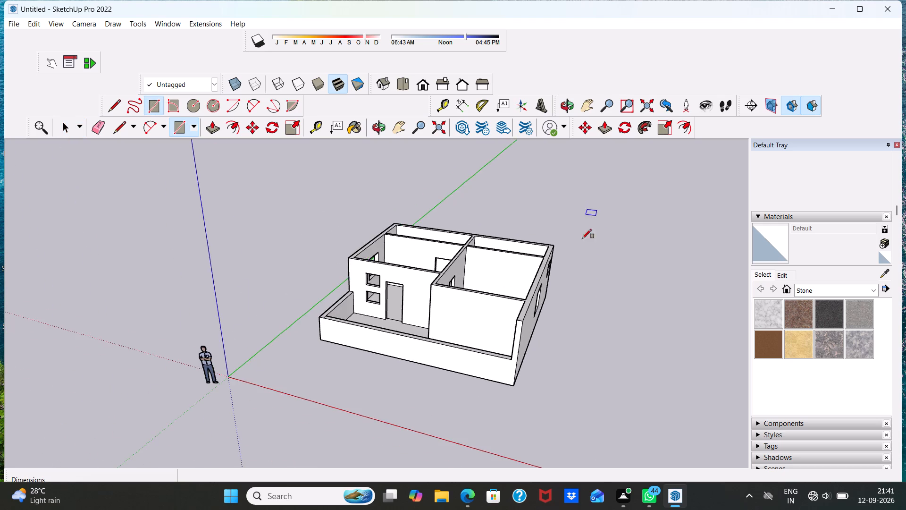
pyautogui.scroll(-2, 582, 238)
pyautogui.click(630, 383)
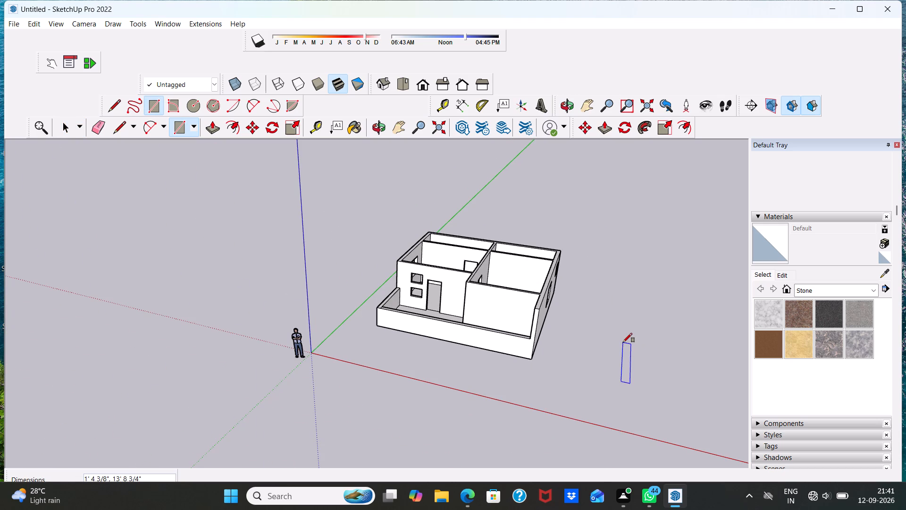
pyautogui.write("3'")
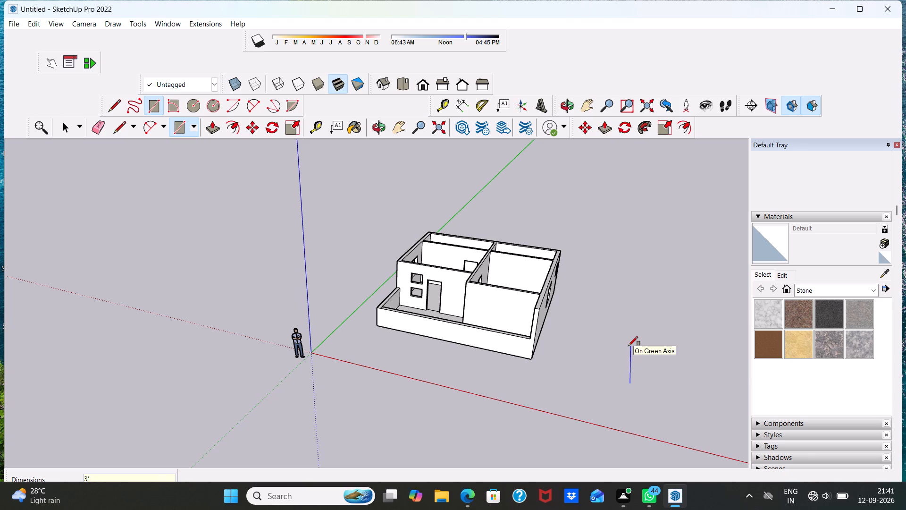
pyautogui.write(',6"')
pyautogui.press('Return')
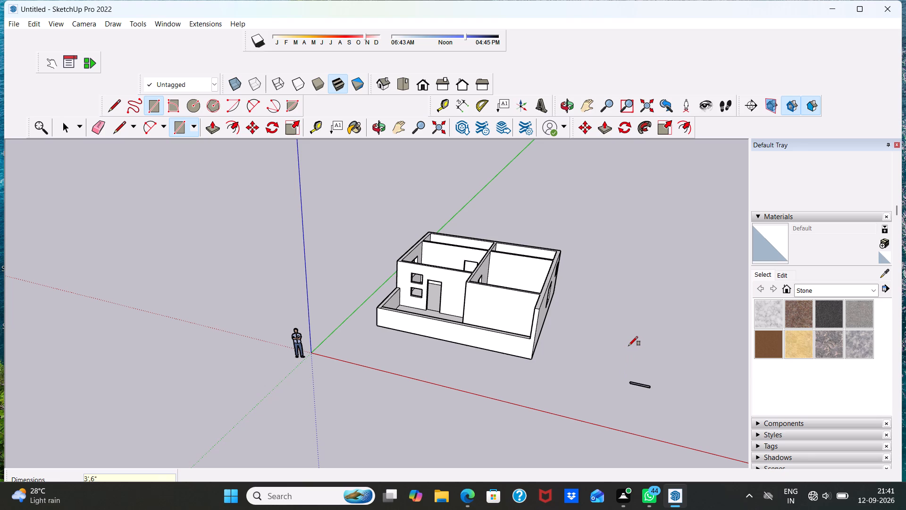
pyautogui.scroll(5, 637, 368)
pyautogui.scroll(13, 642, 427)
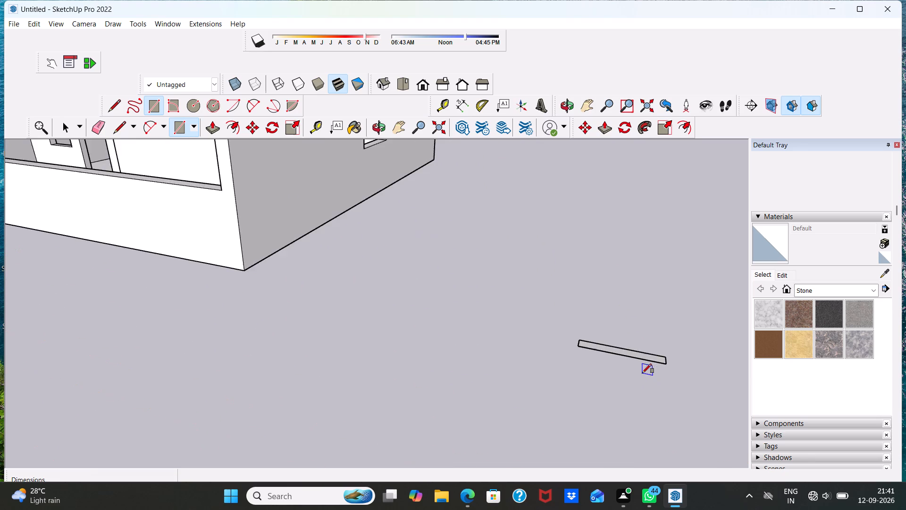
pyautogui.scroll(5, 550, 365)
pyautogui.press('space')
# Rotate the whole tread rectangle 90° in the ground plane about its middle.
pyautogui.scroll(-11, 587, 332)
pyautogui.scroll(2, 628, 354)
pyautogui.scroll(-3, 616, 374)
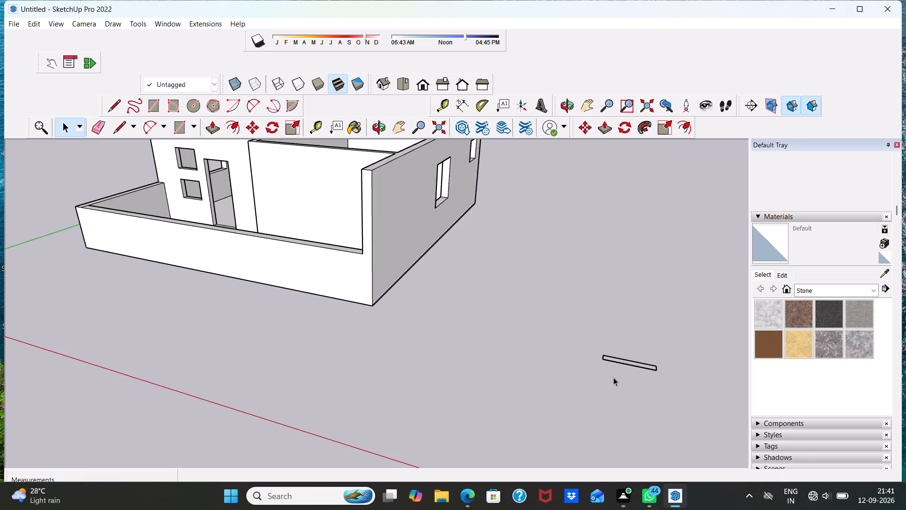
pyautogui.tripleClick(629, 363)
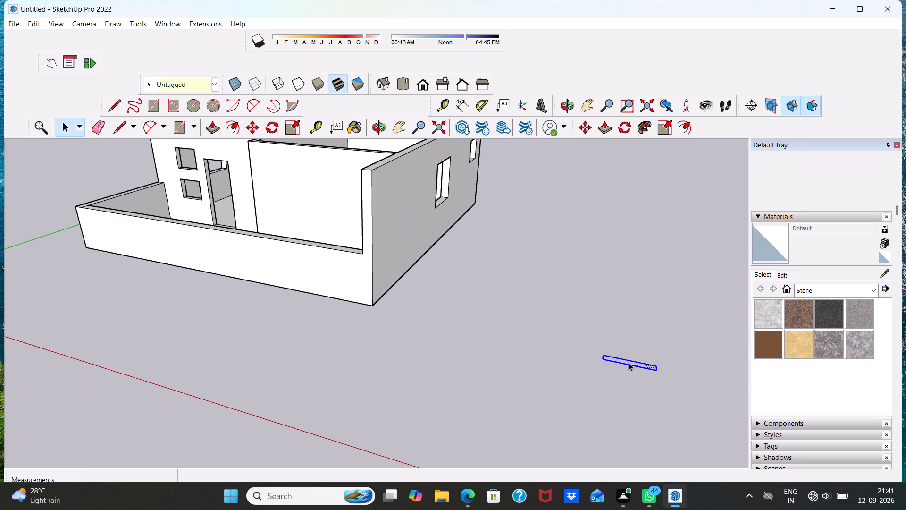
pyautogui.click(269, 126)
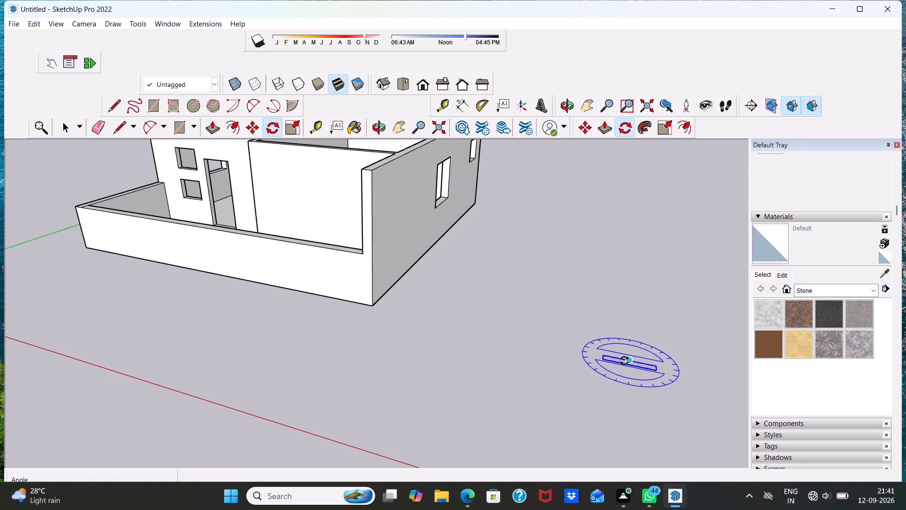
pyautogui.click(624, 361)
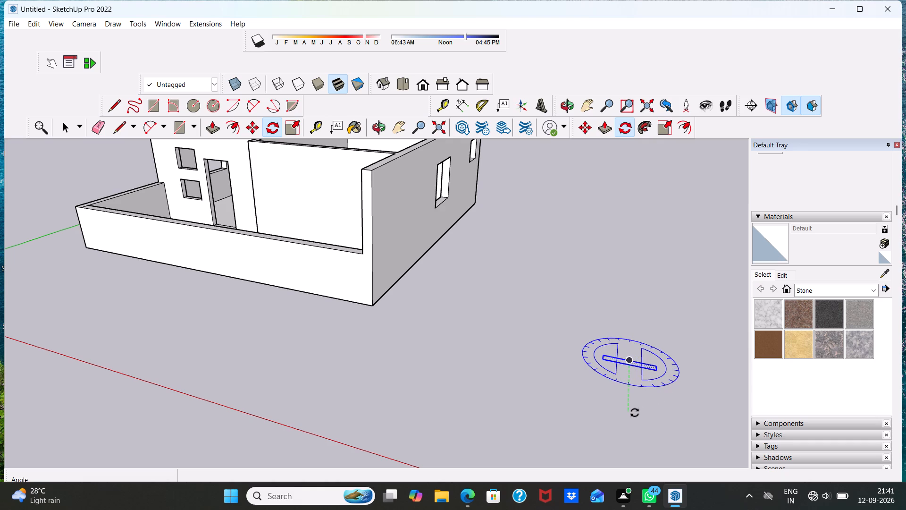
pyautogui.click(632, 409)
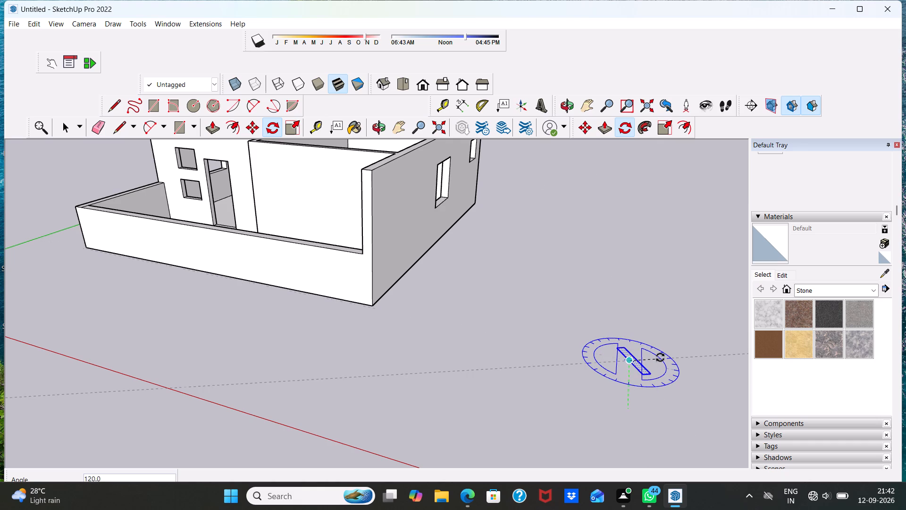
pyautogui.click(657, 368)
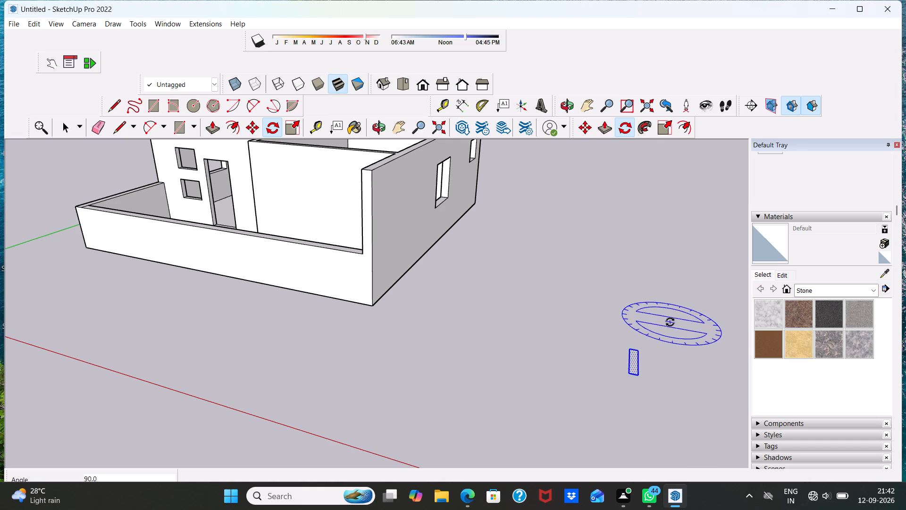
# Push/Pull the rotated tread rectangle up 3" to make a solid step.
pyautogui.scroll(9, 671, 372)
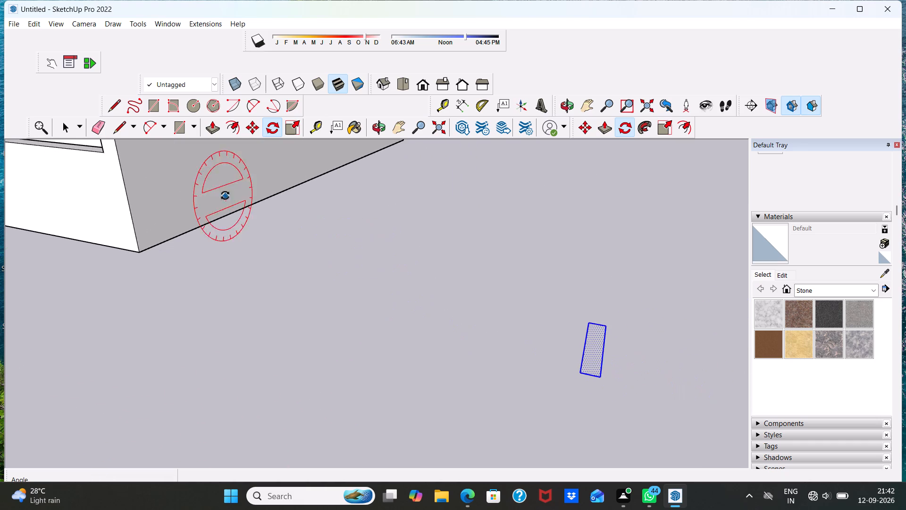
pyautogui.click(214, 130)
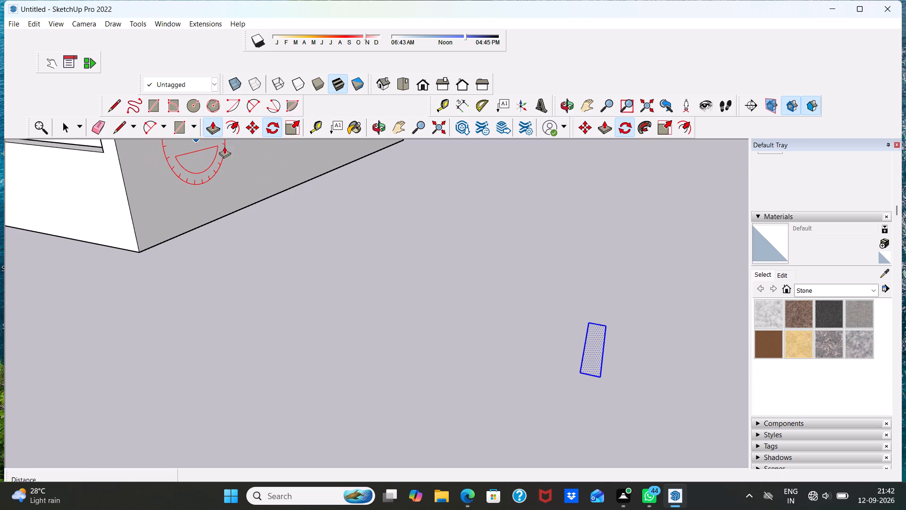
pyautogui.click(598, 353)
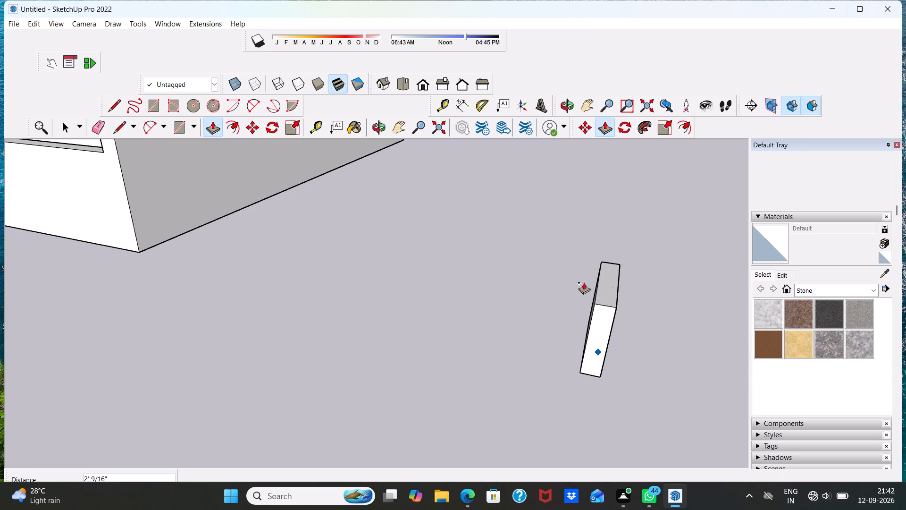
pyautogui.write('3"')
pyautogui.press('Return')
pyautogui.press('space')
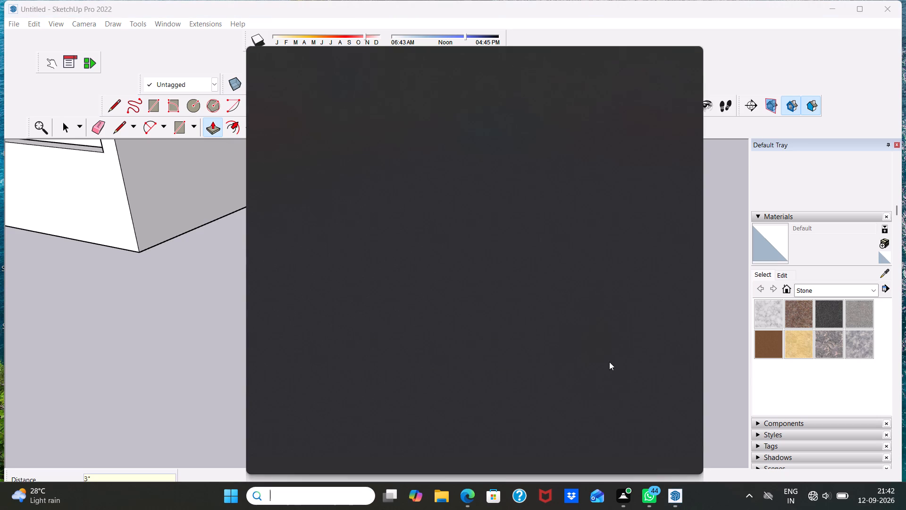
pyautogui.scroll(1, 672, 265)
pyautogui.press('space')
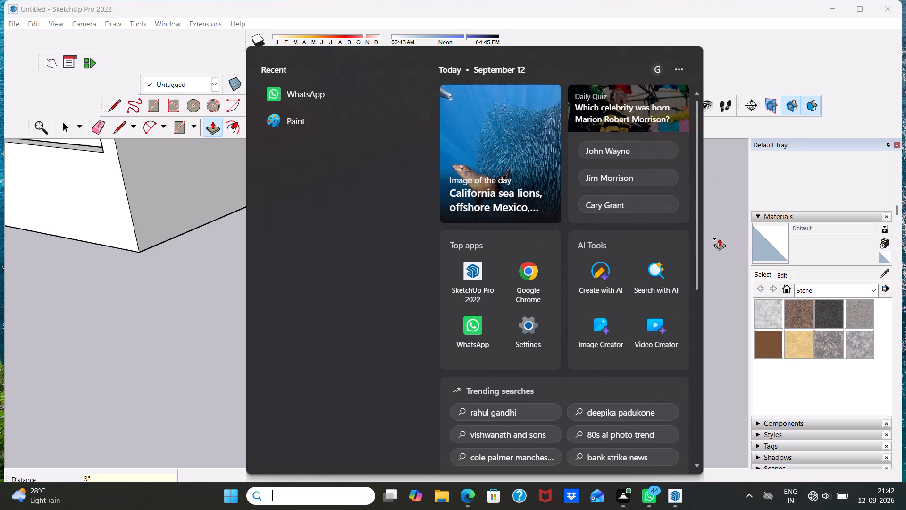
pyautogui.click(727, 238)
pyautogui.press('space')
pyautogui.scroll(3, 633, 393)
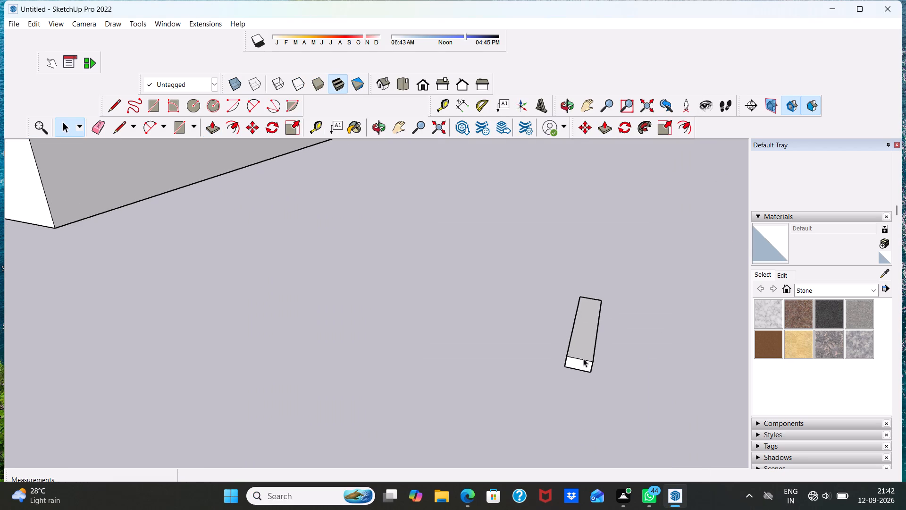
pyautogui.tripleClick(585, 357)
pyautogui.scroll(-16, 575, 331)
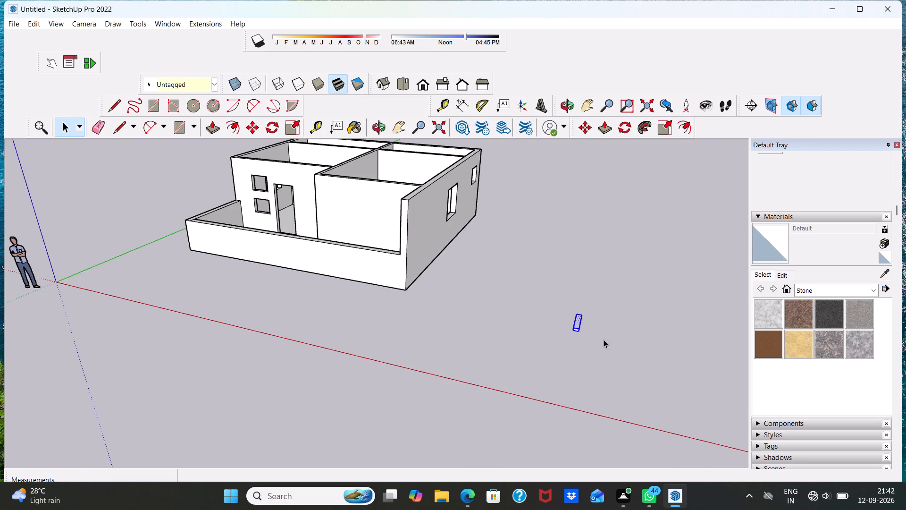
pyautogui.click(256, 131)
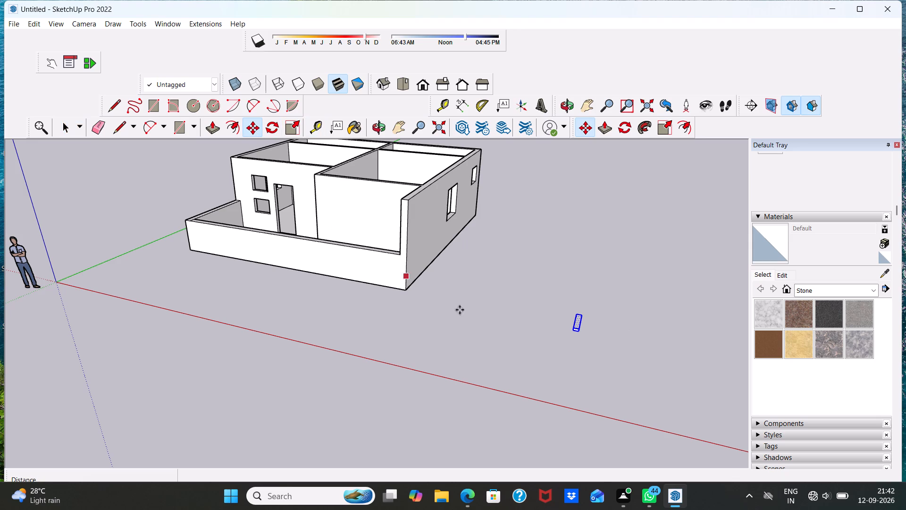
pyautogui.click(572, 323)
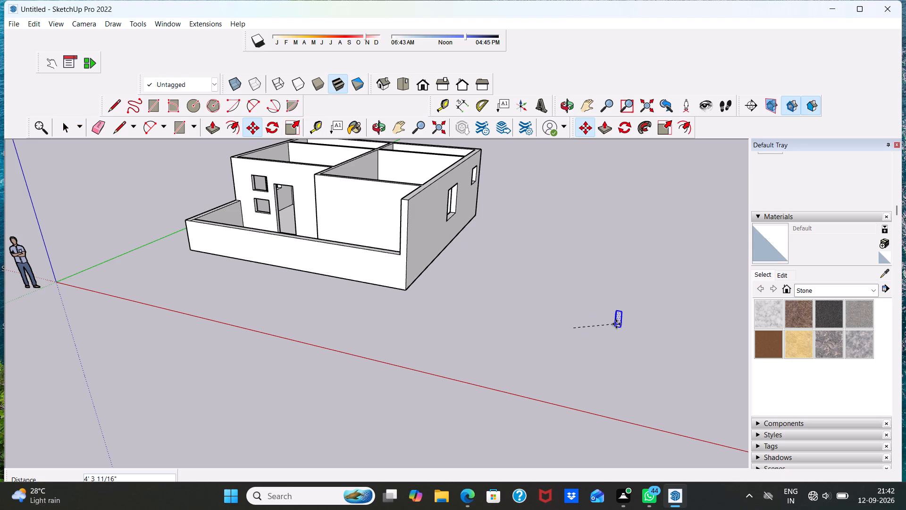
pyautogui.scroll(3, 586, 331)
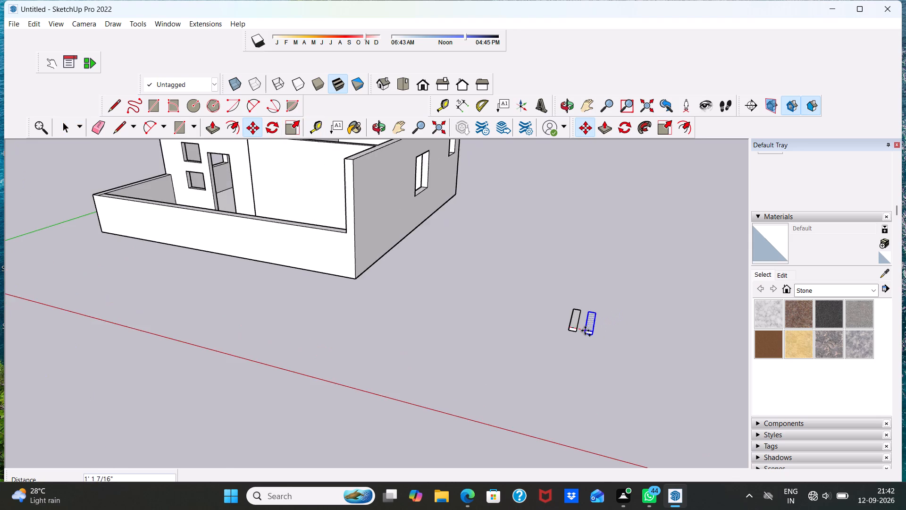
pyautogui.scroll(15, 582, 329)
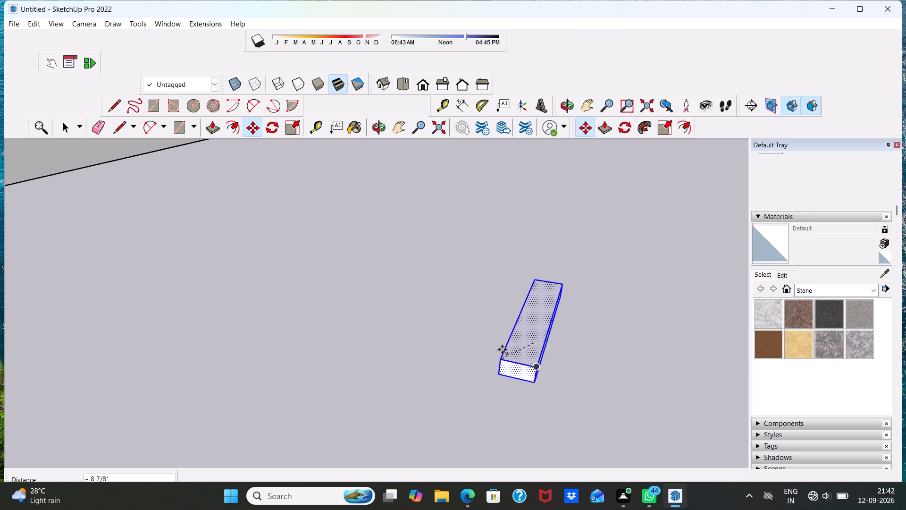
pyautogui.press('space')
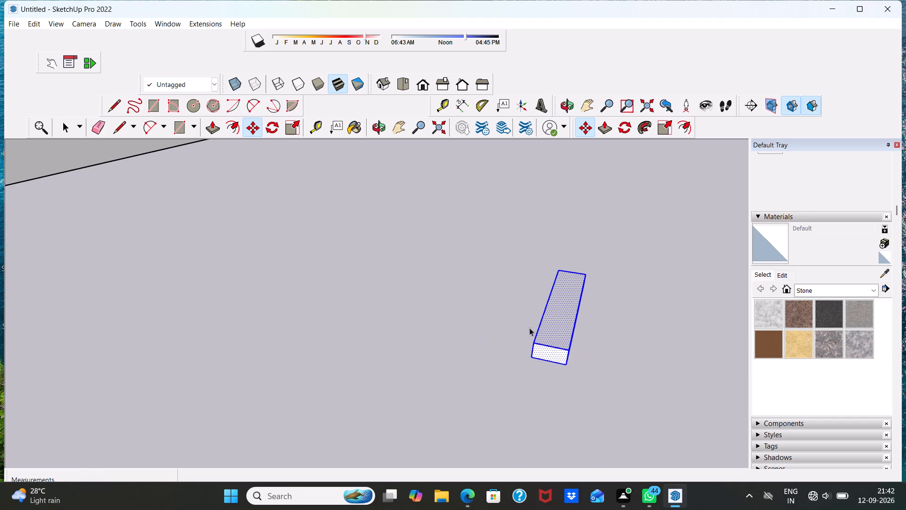
# Copy the whole step block from its lower front corner to its opposite upper front corner, and array it as 12 copies.
pyautogui.doubleClick(560, 326)
pyautogui.moveTo(557, 343); pyautogui.dragTo(555, 353)
pyautogui.click(555, 340)
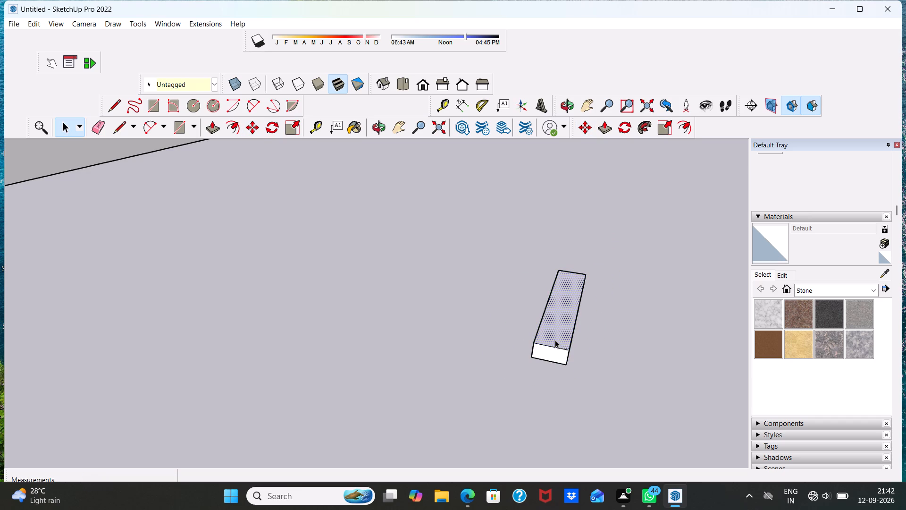
pyautogui.doubleClick(555, 340)
pyautogui.click(555, 341)
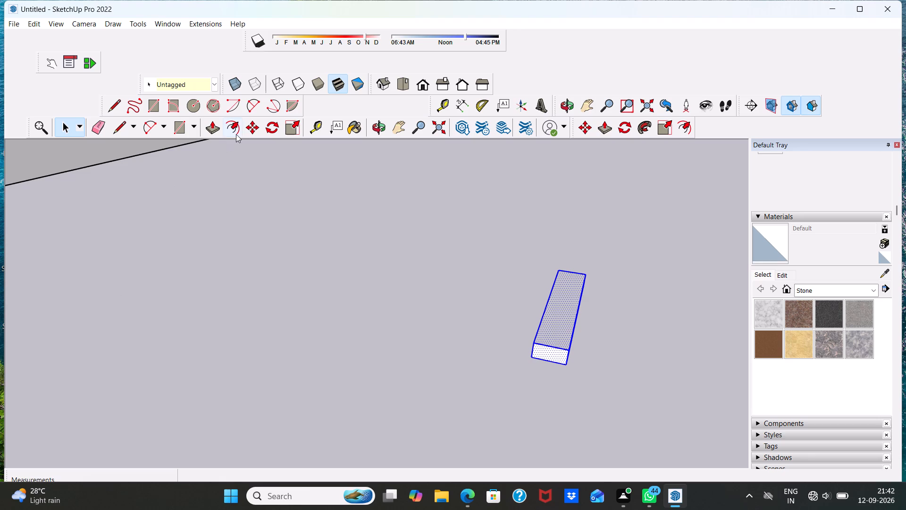
pyautogui.click(245, 126)
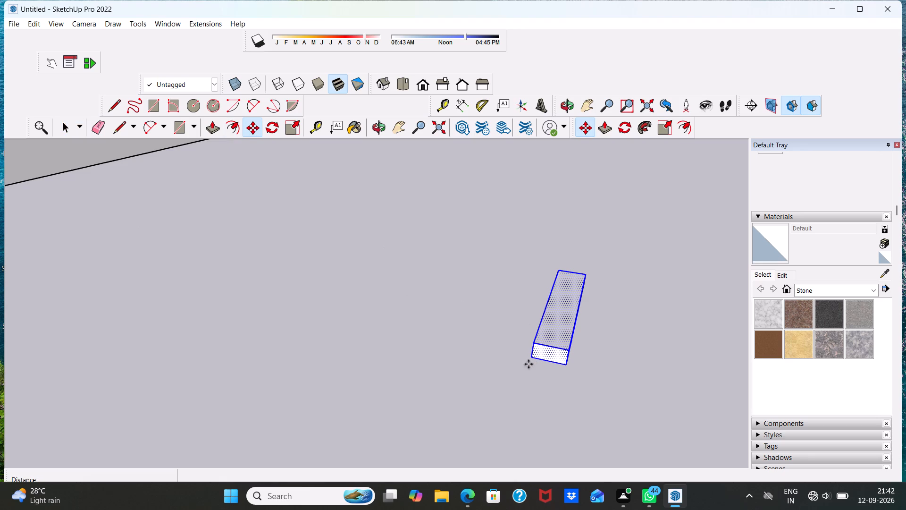
pyautogui.click(530, 356)
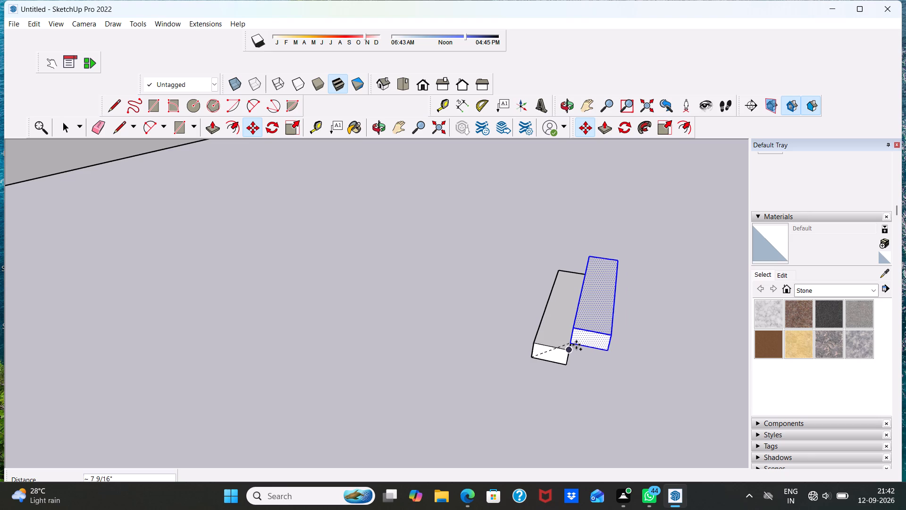
pyautogui.click(574, 348)
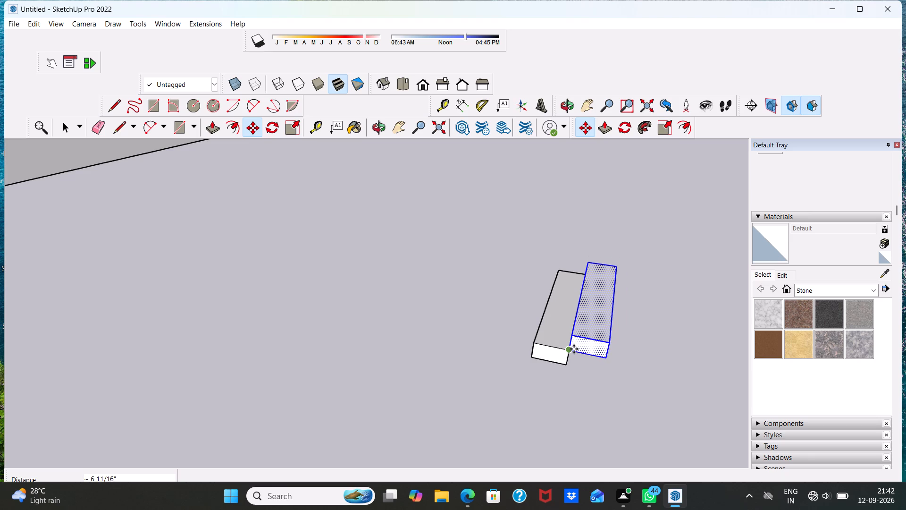
pyautogui.hotkey('shift', '*')
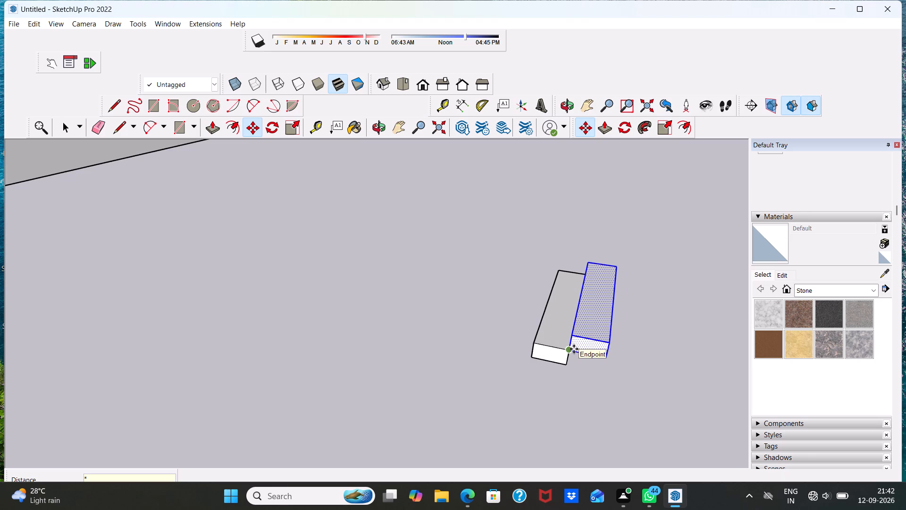
pyautogui.write('13')
pyautogui.press('BackSpace')
pyautogui.press('2')
pyautogui.press('Return')
pyautogui.scroll(-3, 569, 341)
pyautogui.press('space')
# Examine the flight of steps beside the house from above and from a low side angle.
pyautogui.scroll(-2, 566, 347)
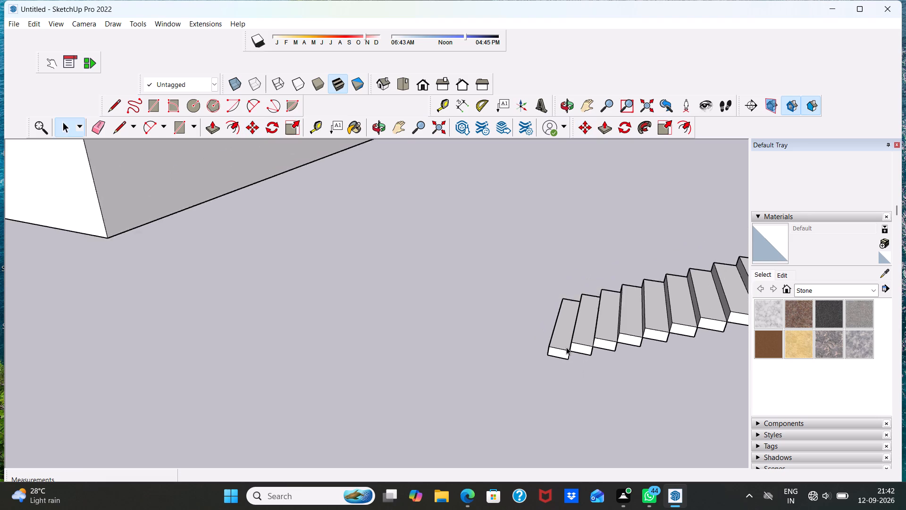
pyautogui.scroll(-8, 566, 347)
pyautogui.scroll(-5, 639, 301)
pyautogui.scroll(4, 707, 277)
pyautogui.scroll(-1, 712, 281)
pyautogui.scroll(1, 727, 303)
pyautogui.scroll(-1, 727, 303)
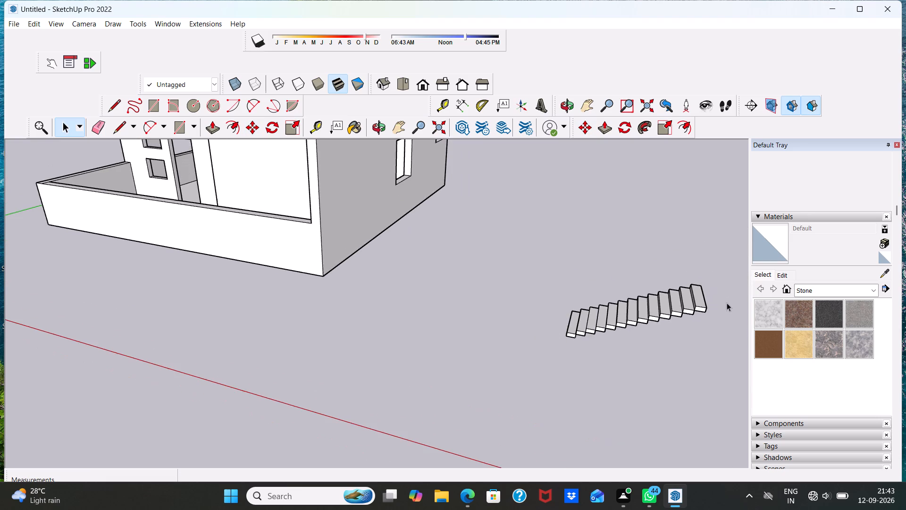
pyautogui.moveTo(727, 303); pyautogui.dragTo(631, 260, button='middle')
pyautogui.scroll(3, 618, 303)
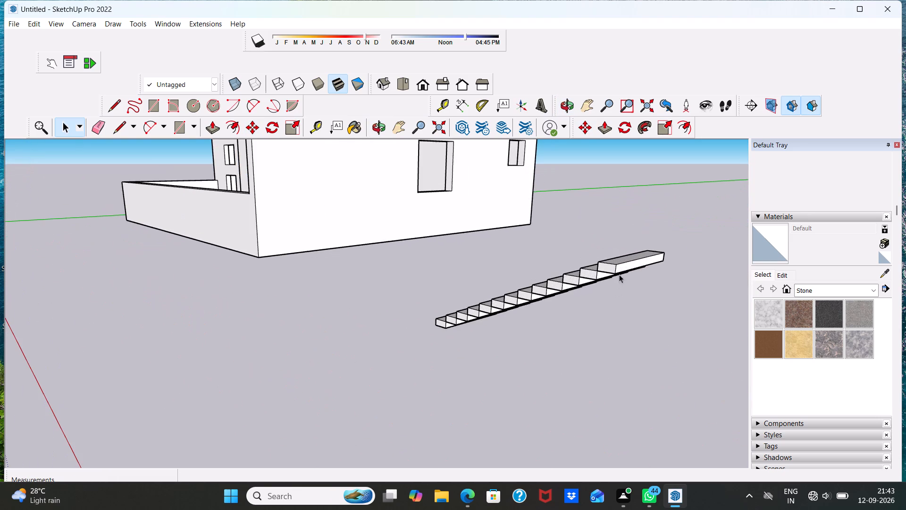
# Examine the flight of steps close up and in relation to the house's side wall.
pyautogui.moveTo(625, 258); pyautogui.dragTo(706, 259, button='middle')
pyautogui.scroll(2, 705, 260)
pyautogui.scroll(-9, 567, 263)
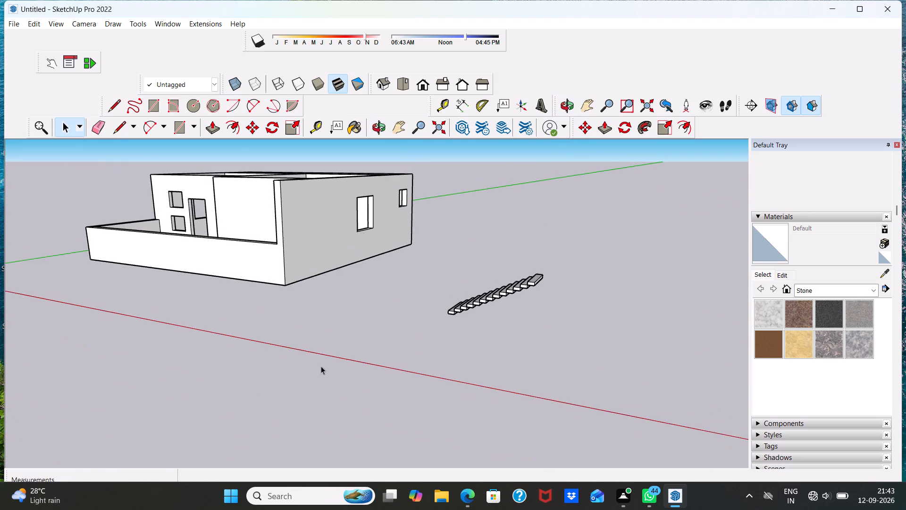
pyautogui.scroll(-2, 234, 320)
pyautogui.scroll(-2, 382, 314)
pyautogui.scroll(9, 503, 279)
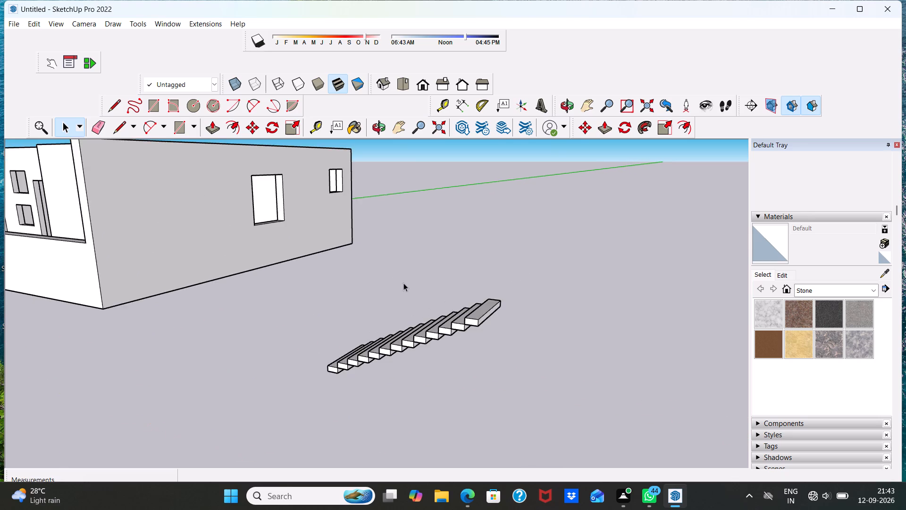
pyautogui.scroll(2, 407, 301)
pyautogui.scroll(-3, 530, 319)
pyautogui.scroll(2, 612, 315)
pyautogui.scroll(-3, 612, 315)
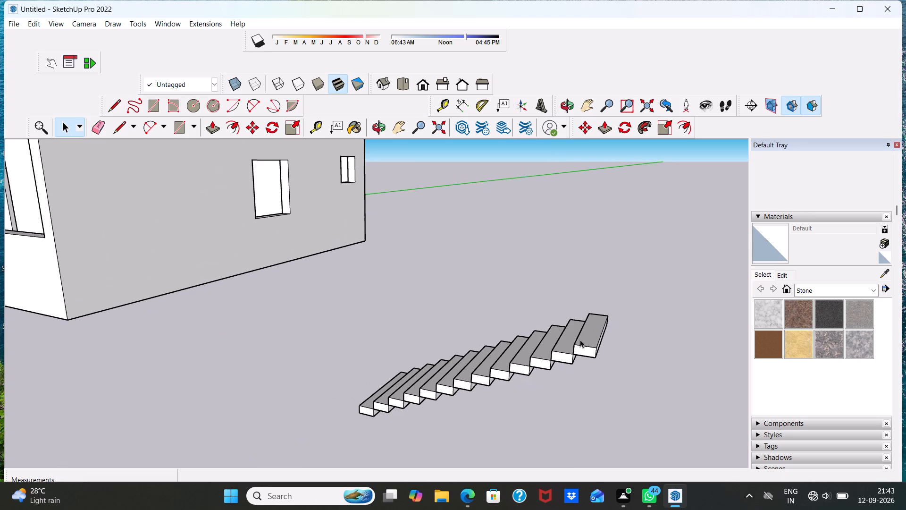
pyautogui.scroll(-1, 514, 347)
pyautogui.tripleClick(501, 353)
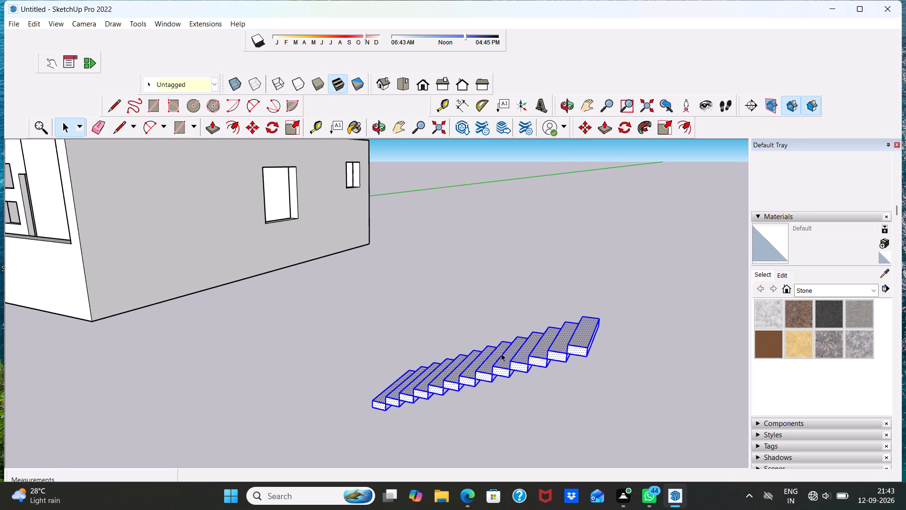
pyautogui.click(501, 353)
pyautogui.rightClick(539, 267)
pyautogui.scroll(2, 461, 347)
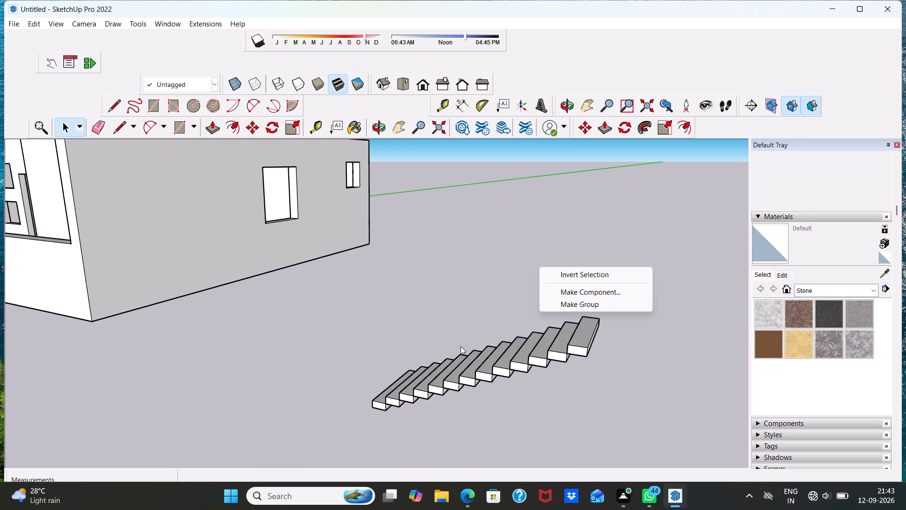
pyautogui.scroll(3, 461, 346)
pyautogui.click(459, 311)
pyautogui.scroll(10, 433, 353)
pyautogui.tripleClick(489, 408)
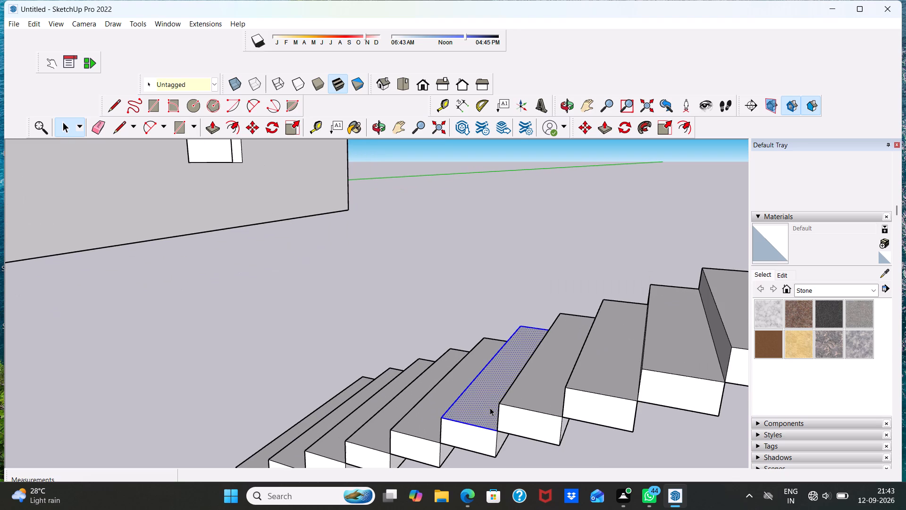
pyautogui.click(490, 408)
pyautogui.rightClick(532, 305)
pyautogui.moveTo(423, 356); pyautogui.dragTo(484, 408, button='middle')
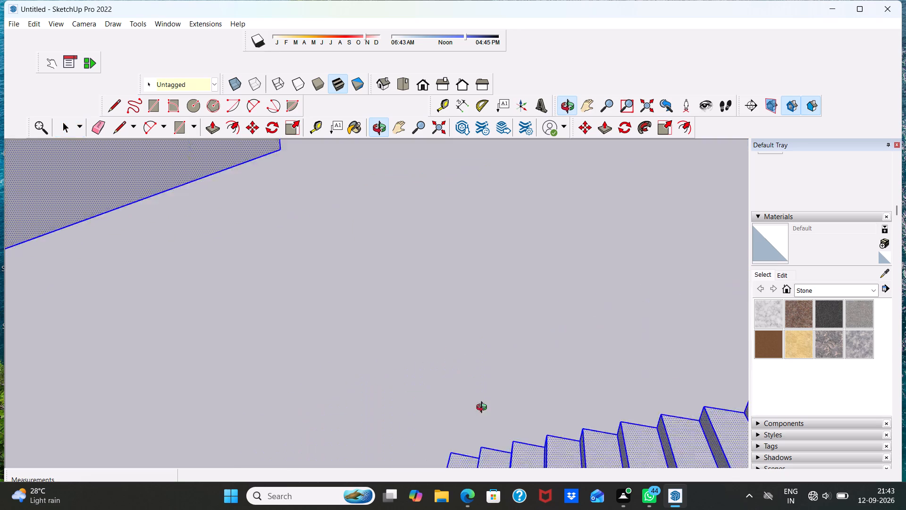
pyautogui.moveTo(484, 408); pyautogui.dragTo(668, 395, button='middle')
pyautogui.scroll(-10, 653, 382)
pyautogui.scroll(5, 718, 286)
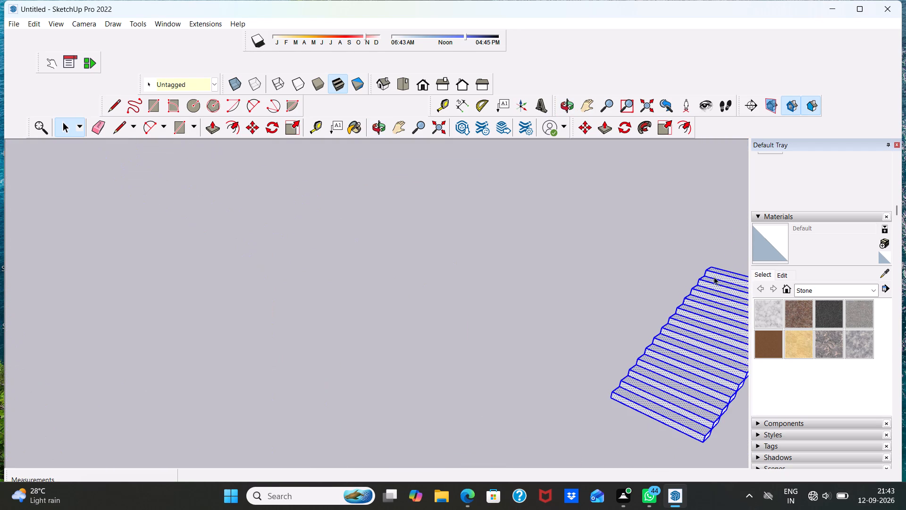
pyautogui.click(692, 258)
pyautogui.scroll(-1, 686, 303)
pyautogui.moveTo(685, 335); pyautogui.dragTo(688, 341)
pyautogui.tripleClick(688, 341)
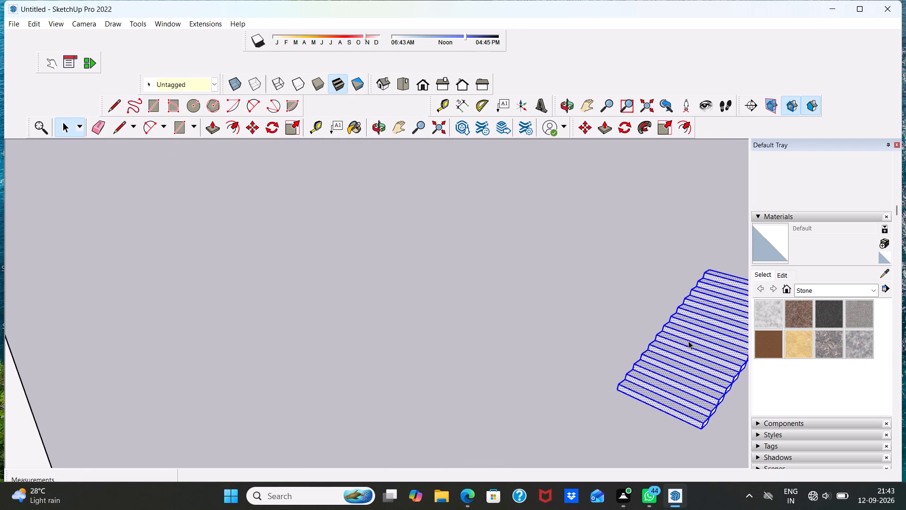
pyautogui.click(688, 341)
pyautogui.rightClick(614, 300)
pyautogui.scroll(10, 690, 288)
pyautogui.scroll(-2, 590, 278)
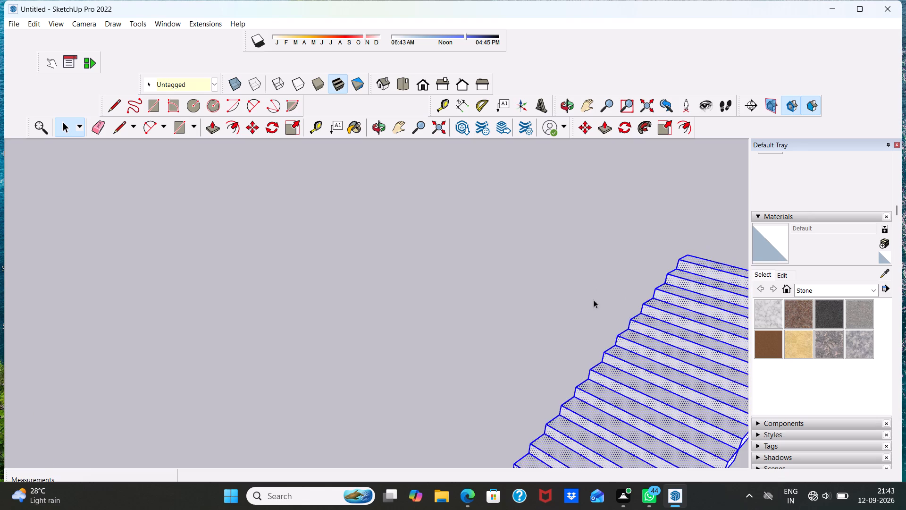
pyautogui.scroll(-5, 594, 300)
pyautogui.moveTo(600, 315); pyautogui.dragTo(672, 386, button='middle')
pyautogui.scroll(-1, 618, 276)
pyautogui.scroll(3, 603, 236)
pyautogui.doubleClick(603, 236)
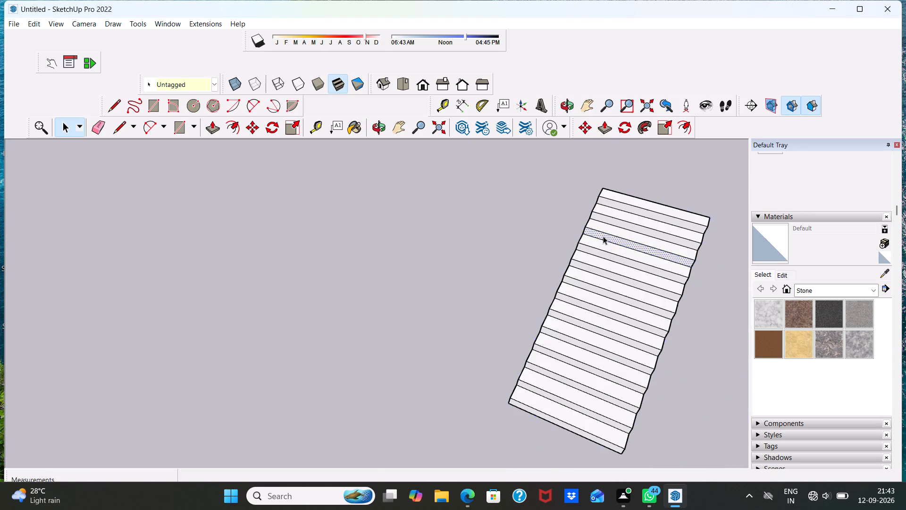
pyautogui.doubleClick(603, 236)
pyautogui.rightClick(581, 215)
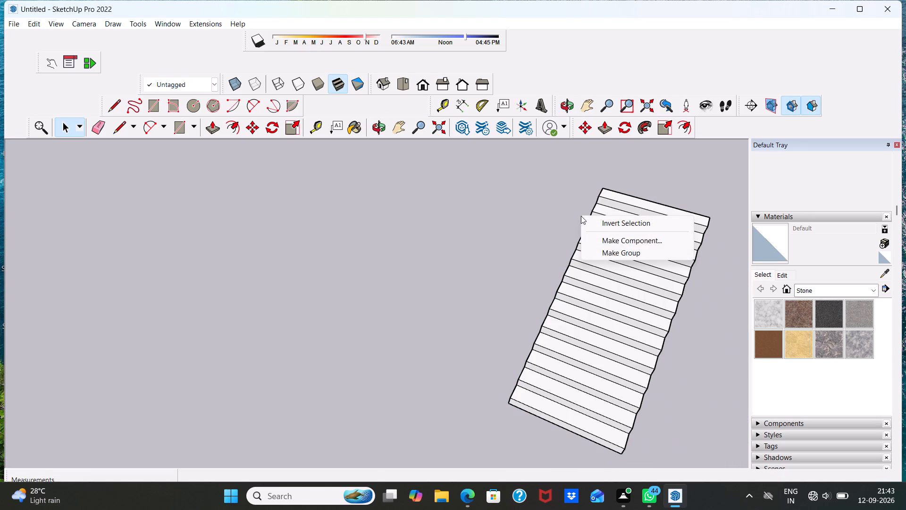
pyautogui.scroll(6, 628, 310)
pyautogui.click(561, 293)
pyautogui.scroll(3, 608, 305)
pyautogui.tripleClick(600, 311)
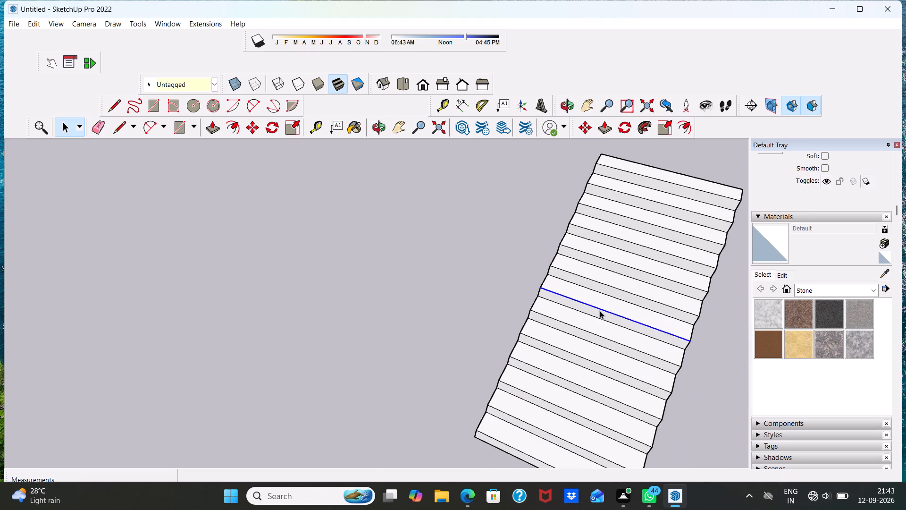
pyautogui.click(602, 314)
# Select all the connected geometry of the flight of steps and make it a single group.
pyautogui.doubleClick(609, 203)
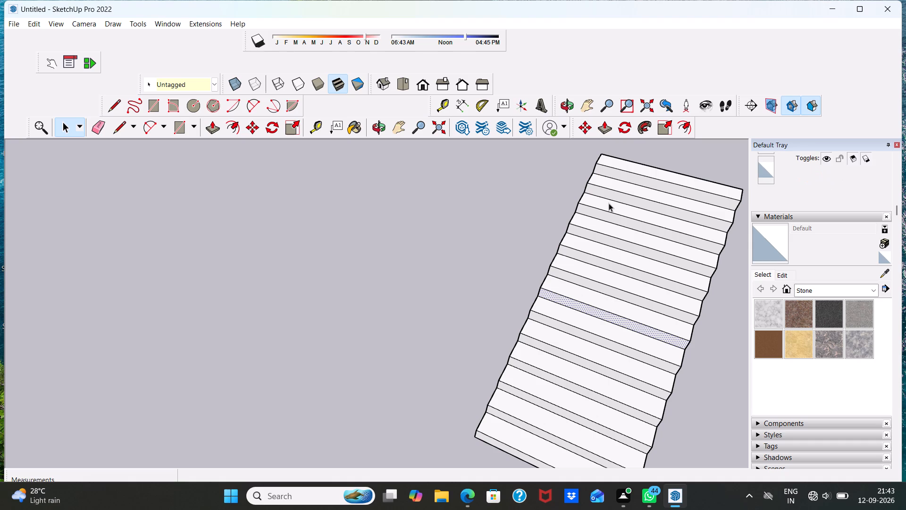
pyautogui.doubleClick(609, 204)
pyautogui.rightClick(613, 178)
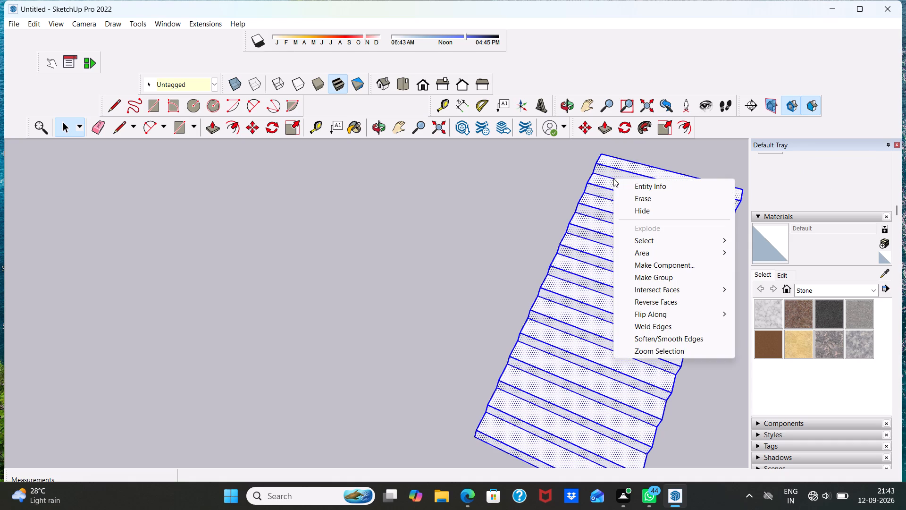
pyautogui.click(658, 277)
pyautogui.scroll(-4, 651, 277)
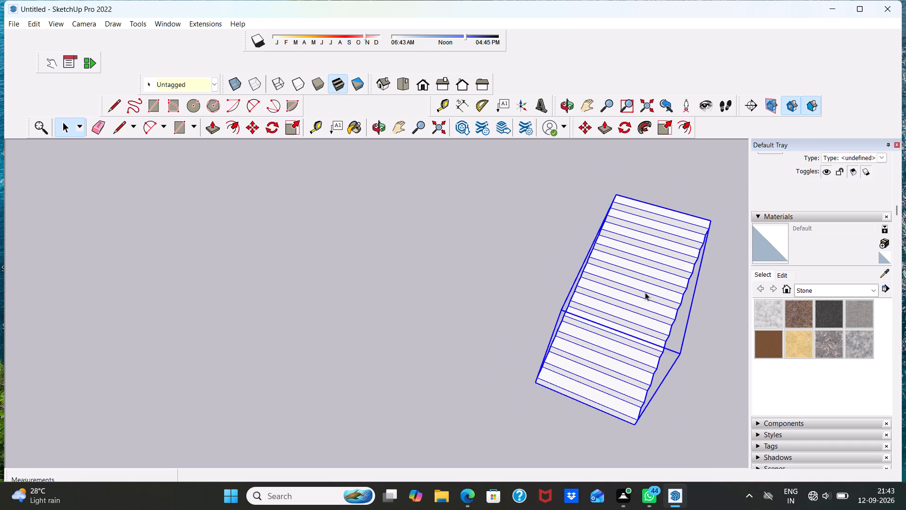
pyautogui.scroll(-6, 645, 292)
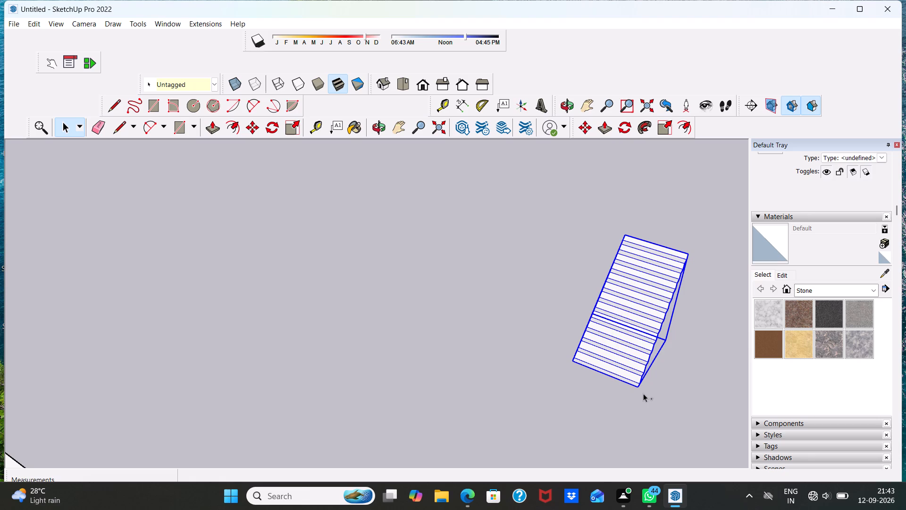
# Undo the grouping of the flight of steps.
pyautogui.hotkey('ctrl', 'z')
# Draw a rectangle about 2' 4" by 6' 3" on the ground beside the highest step of the flight.
pyautogui.scroll(1, 656, 390)
pyautogui.moveTo(656, 390); pyautogui.dragTo(561, 424, button='middle')
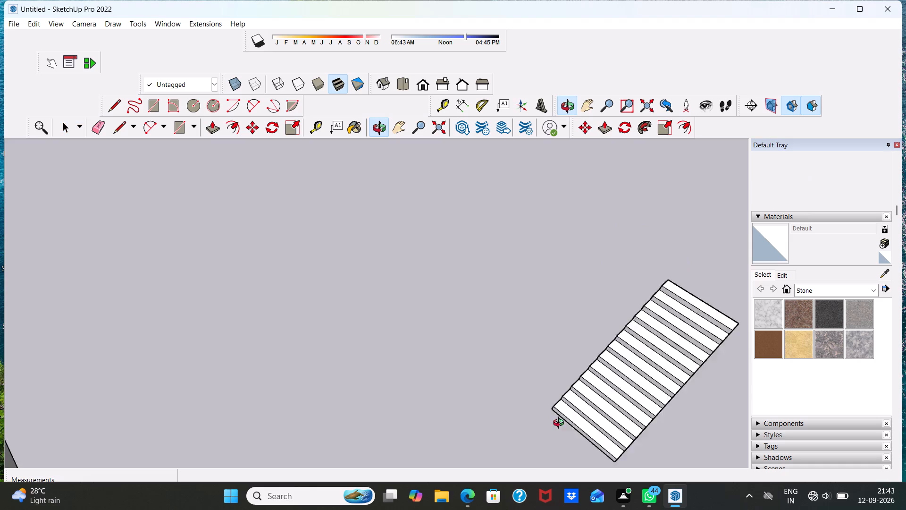
pyautogui.moveTo(561, 424); pyautogui.dragTo(459, 401, button='middle')
pyautogui.scroll(-8, 443, 383)
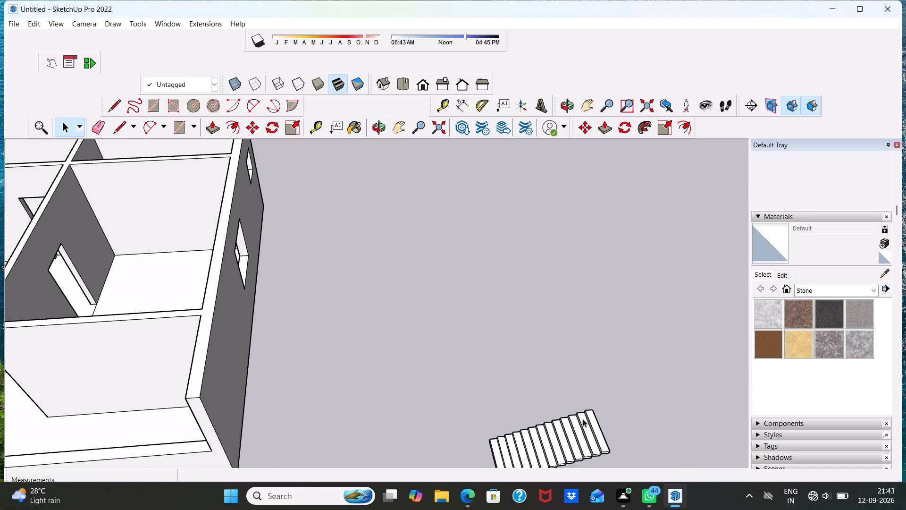
pyautogui.scroll(-3, 583, 419)
pyautogui.moveTo(585, 441); pyautogui.dragTo(509, 343, button='middle')
pyautogui.scroll(-6, 514, 361)
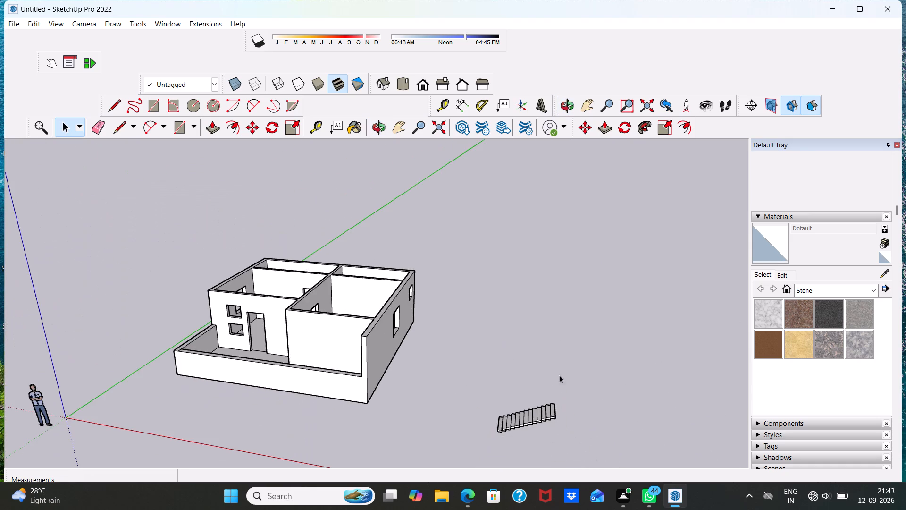
pyautogui.scroll(5, 538, 456)
pyautogui.scroll(4, 579, 383)
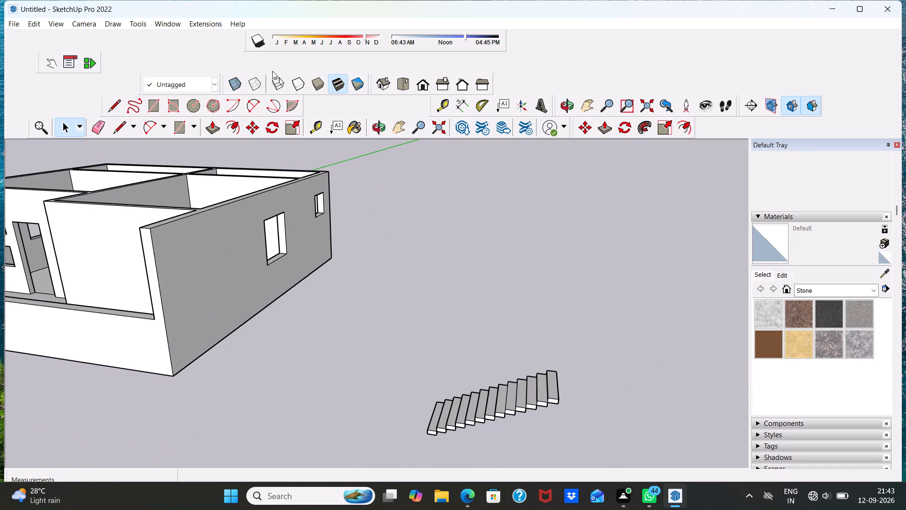
pyautogui.click(152, 105)
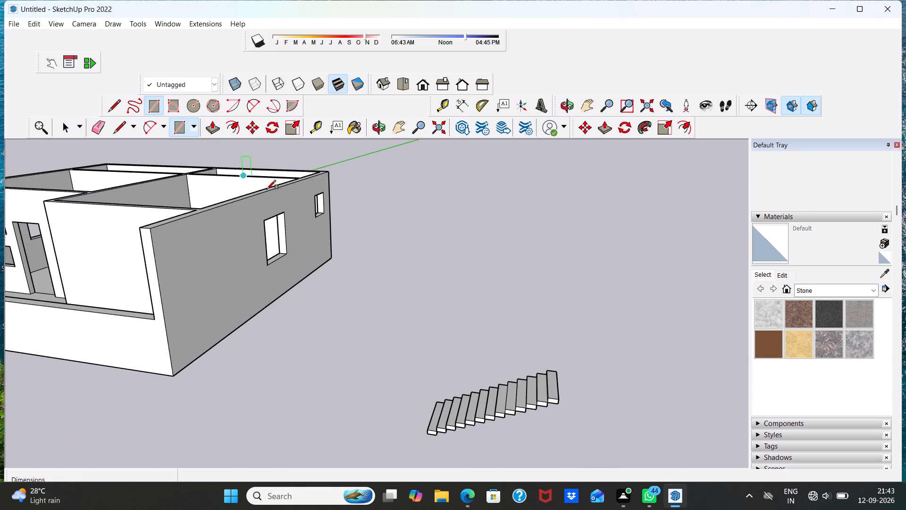
pyautogui.scroll(7, 579, 376)
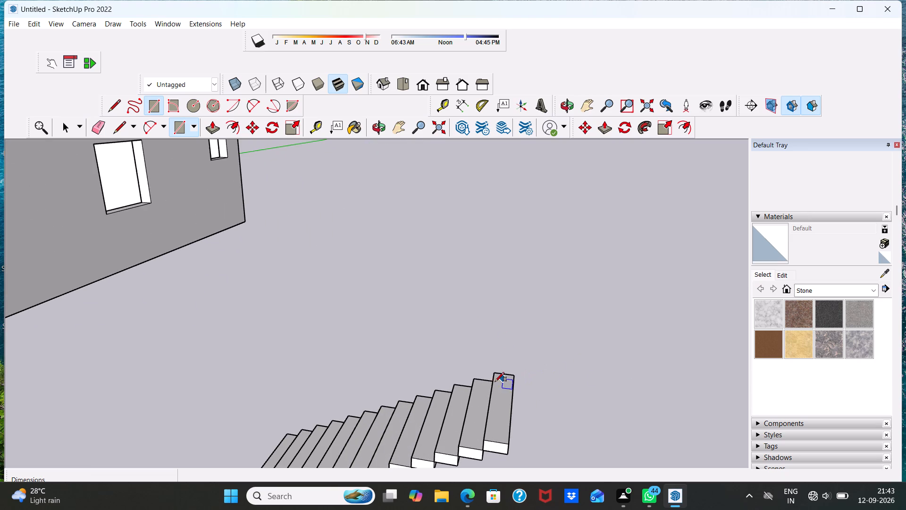
pyautogui.click(516, 364)
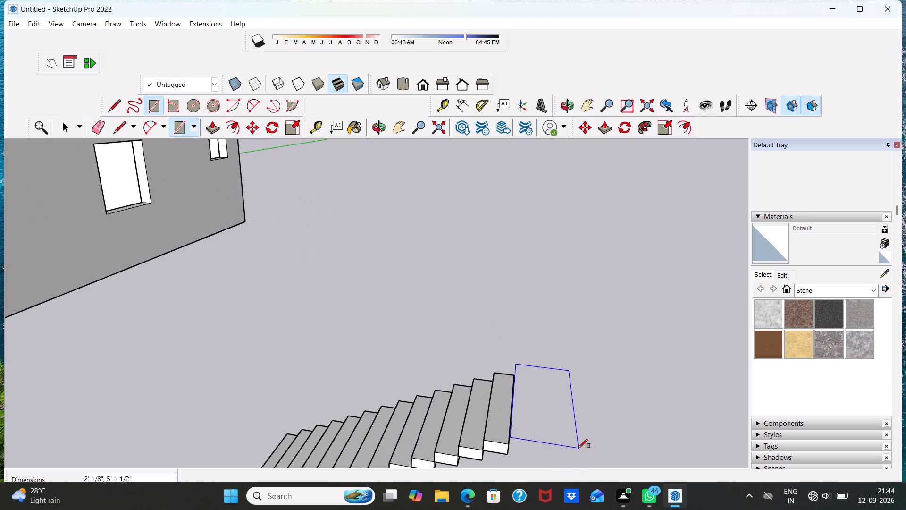
pyautogui.scroll(-3, 575, 446)
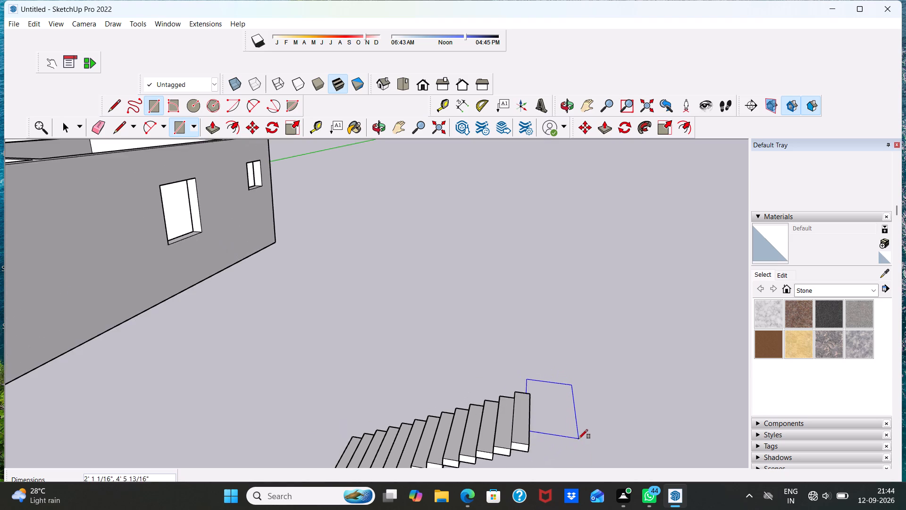
pyautogui.scroll(-2, 579, 439)
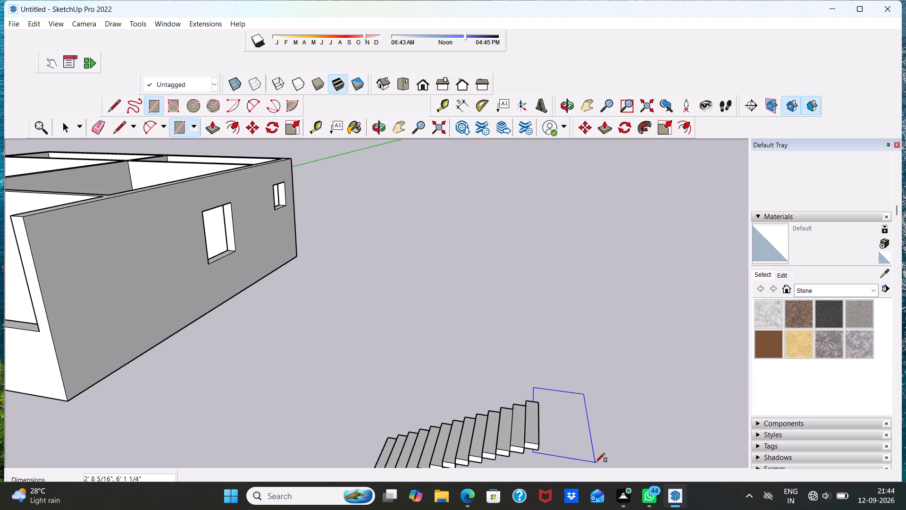
pyautogui.click(588, 463)
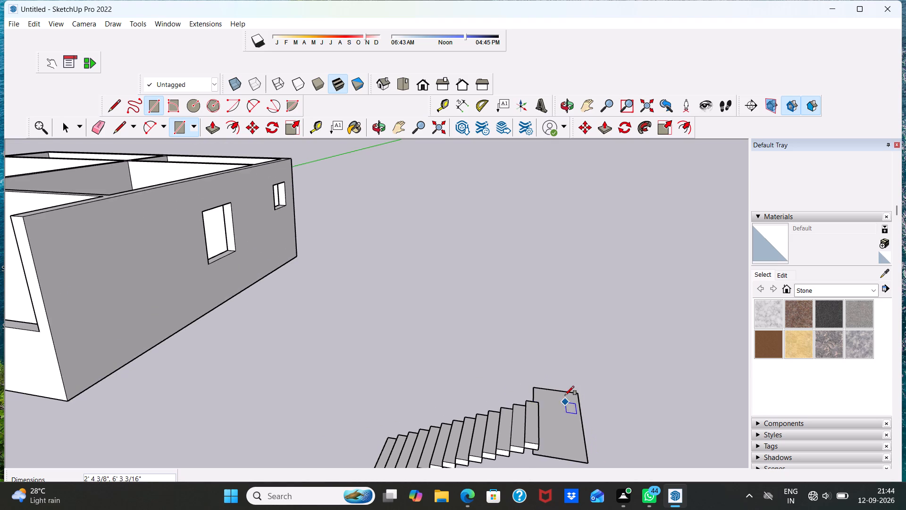
pyautogui.scroll(-2, 565, 393)
pyautogui.press('space')
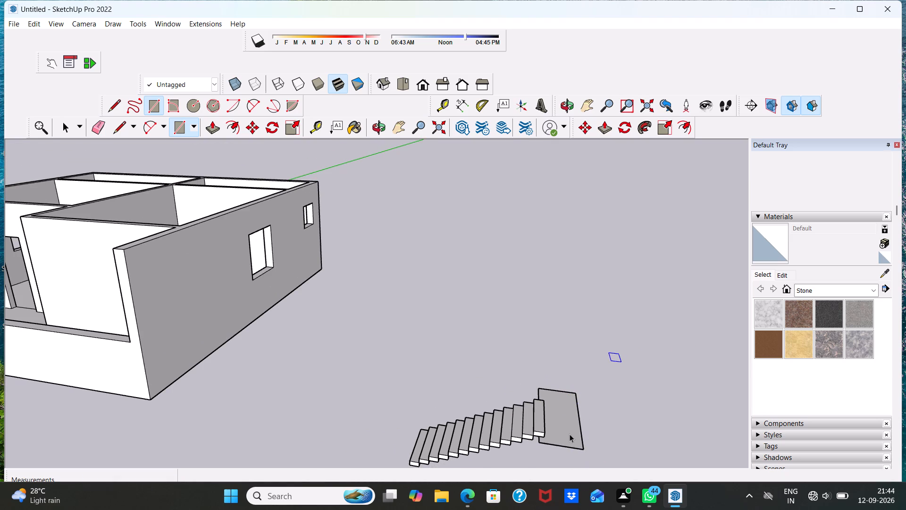
# Push/Pull the new rectangle beside the highest step up 3" to make a landing slab.
pyautogui.click(568, 434)
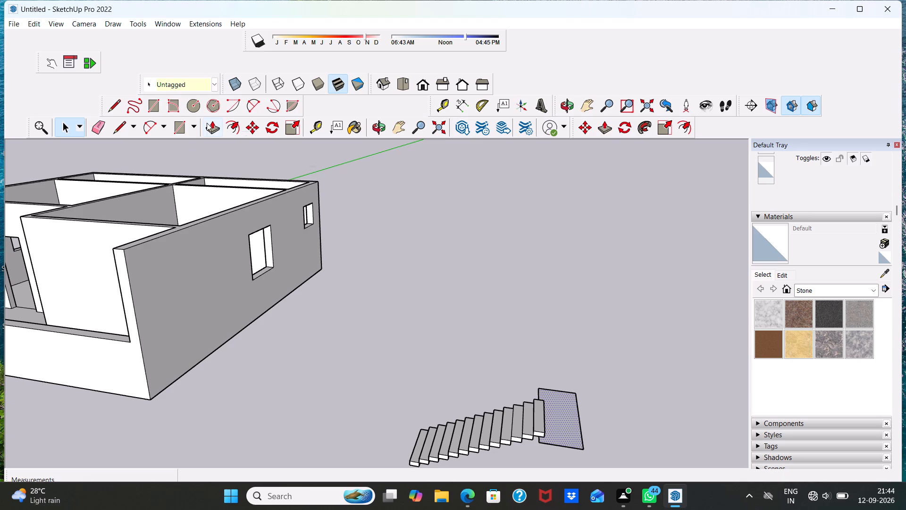
pyautogui.click(207, 123)
pyautogui.click(567, 406)
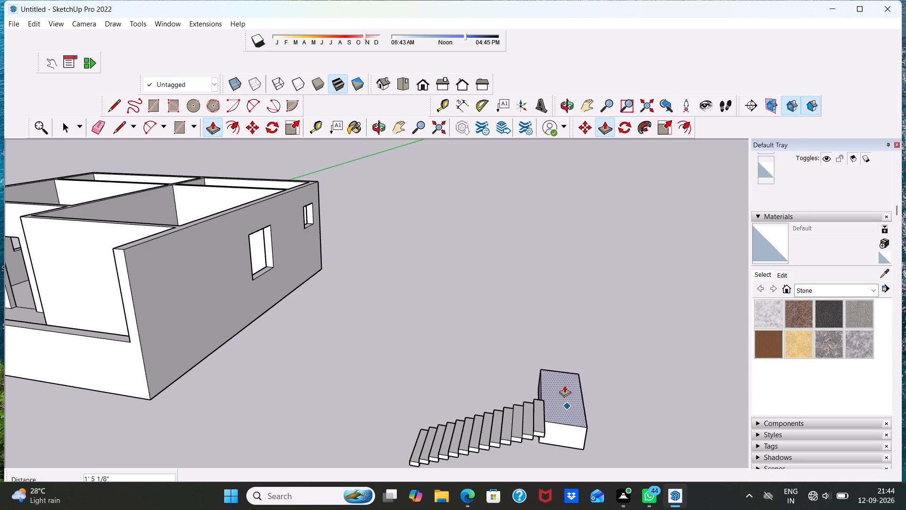
pyautogui.write('3"')
pyautogui.press('Return')
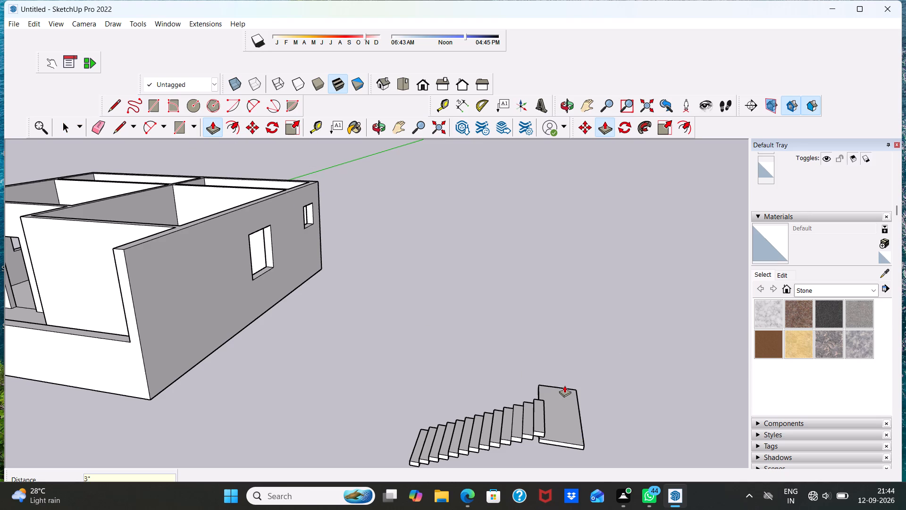
pyautogui.press('space')
# Select the whole landing slab and move it about 3' 6" across the ground, past the high end of the flight.
pyautogui.moveTo(331, 407); pyautogui.dragTo(489, 369, button='middle')
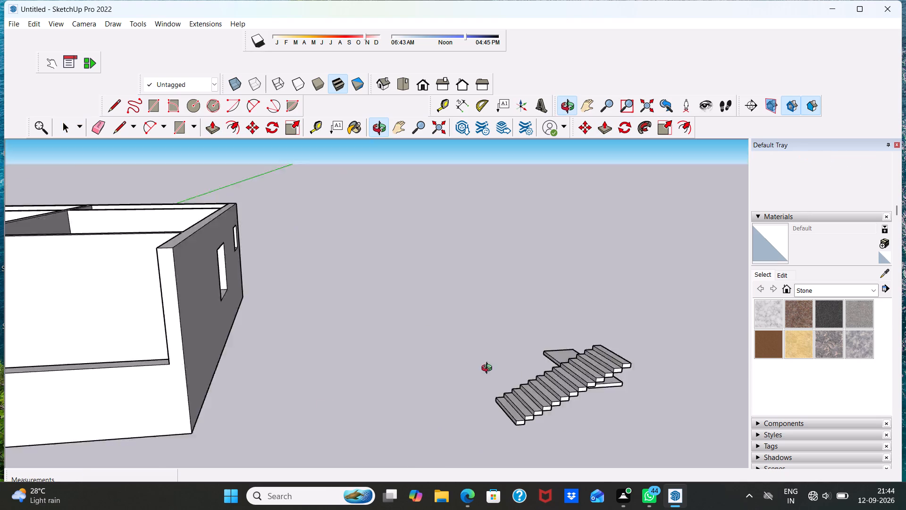
pyautogui.moveTo(489, 369); pyautogui.dragTo(539, 412, button='middle')
pyautogui.scroll(2, 558, 348)
pyautogui.scroll(-3, 518, 322)
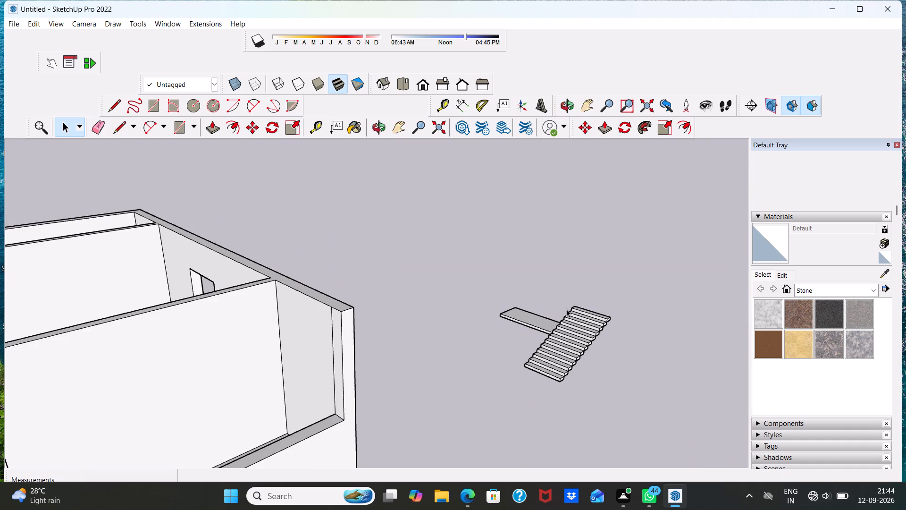
pyautogui.moveTo(566, 308); pyautogui.dragTo(439, 376, button='middle')
pyautogui.tripleClick(564, 371)
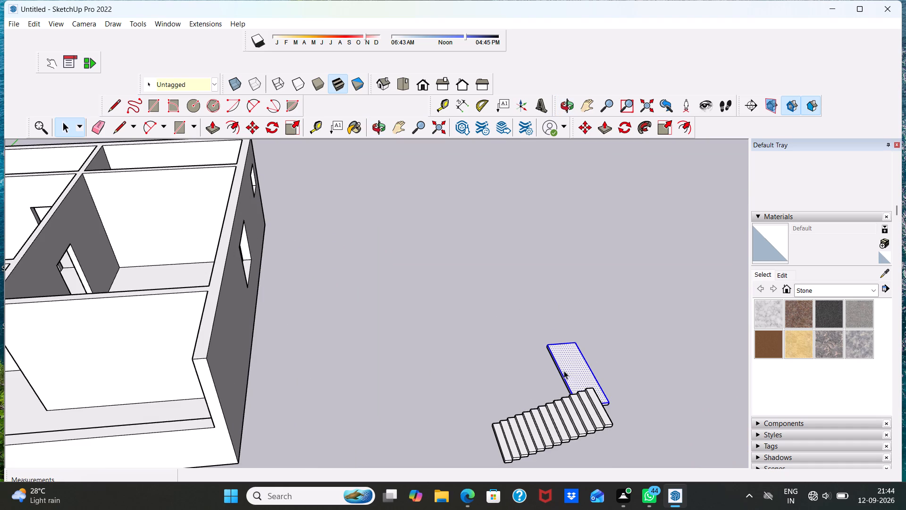
pyautogui.click(256, 127)
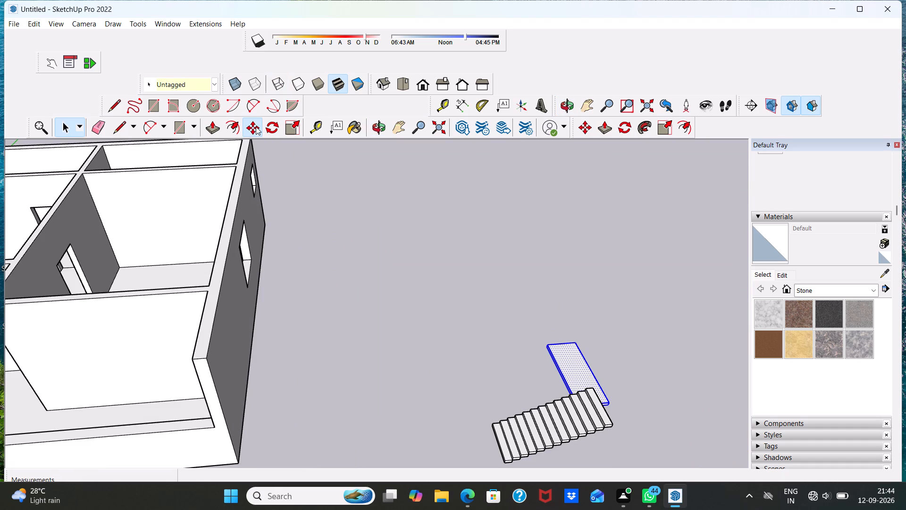
pyautogui.click(608, 402)
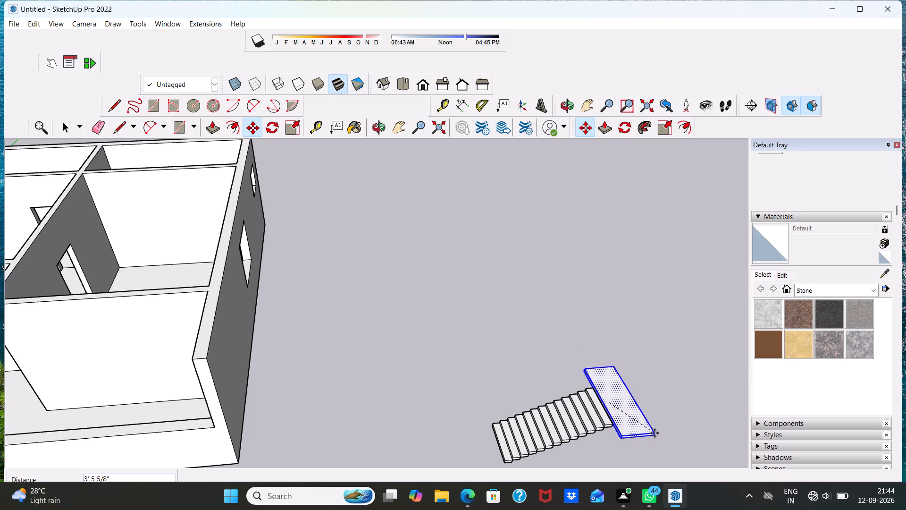
pyautogui.click(654, 432)
# Move the landing slab about 4' 3" up from the ground to the outer corner of the highest step.
pyautogui.moveTo(628, 446); pyautogui.dragTo(628, 444, button='middle')
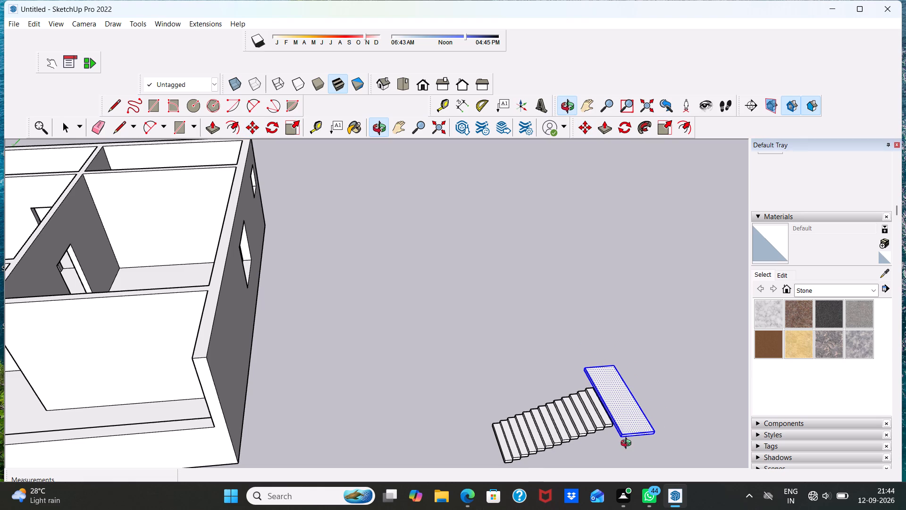
pyautogui.moveTo(628, 444); pyautogui.dragTo(592, 343, button='middle')
pyautogui.scroll(-1, 588, 430)
pyautogui.scroll(4, 646, 467)
pyautogui.scroll(2, 647, 414)
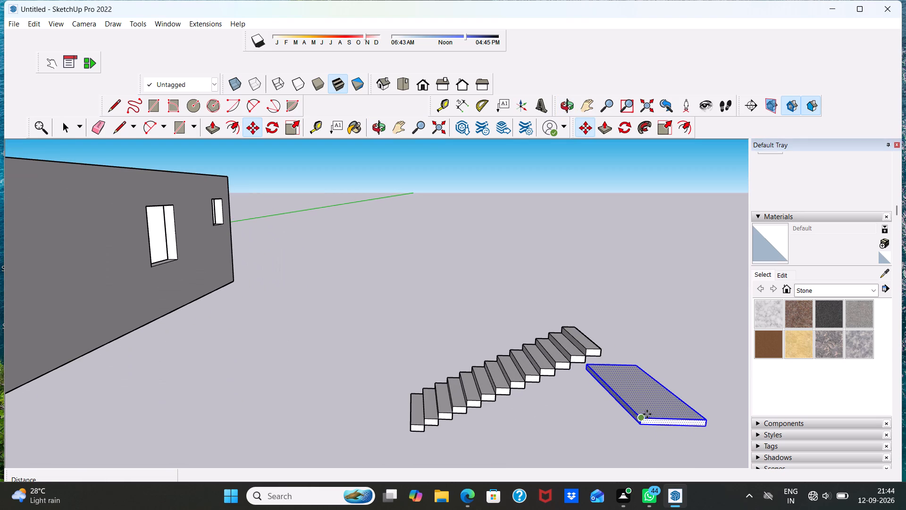
pyautogui.click(641, 425)
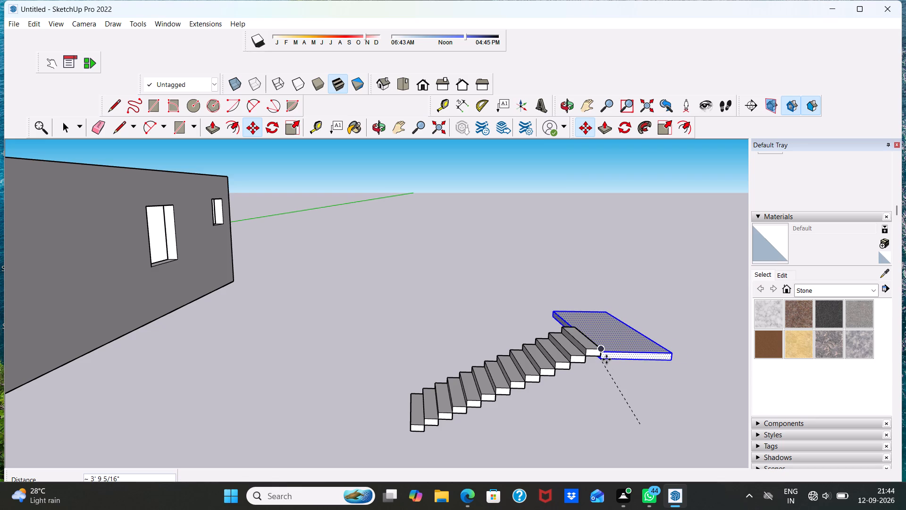
pyautogui.click(608, 353)
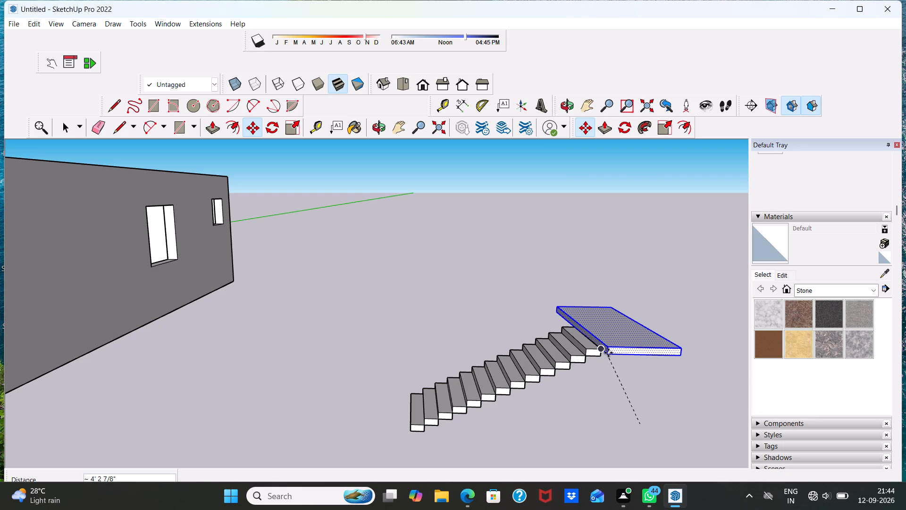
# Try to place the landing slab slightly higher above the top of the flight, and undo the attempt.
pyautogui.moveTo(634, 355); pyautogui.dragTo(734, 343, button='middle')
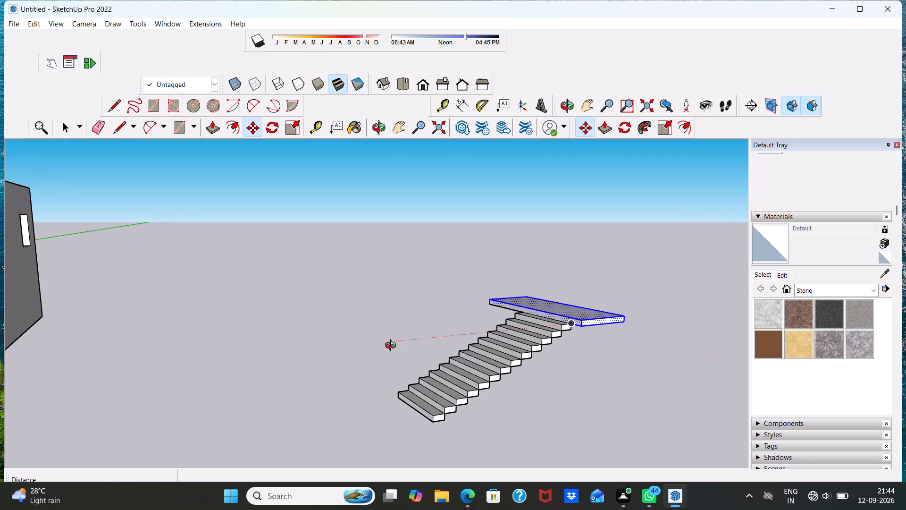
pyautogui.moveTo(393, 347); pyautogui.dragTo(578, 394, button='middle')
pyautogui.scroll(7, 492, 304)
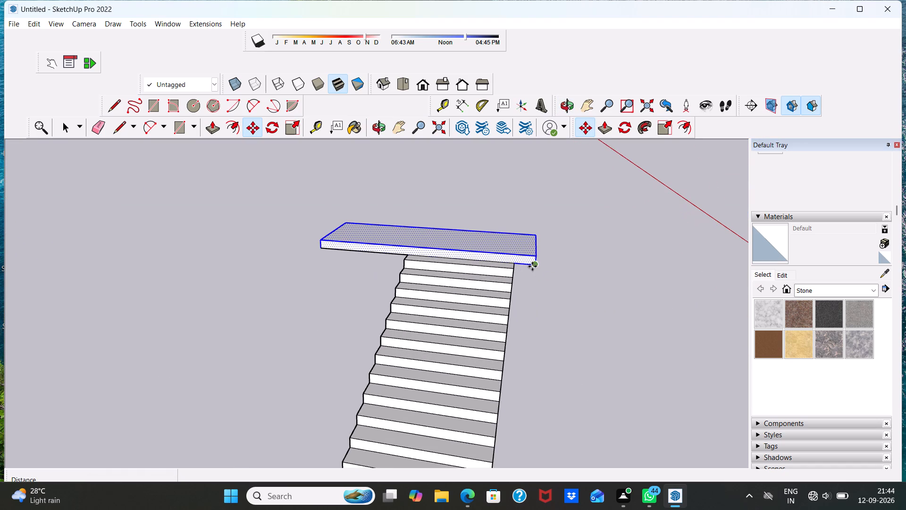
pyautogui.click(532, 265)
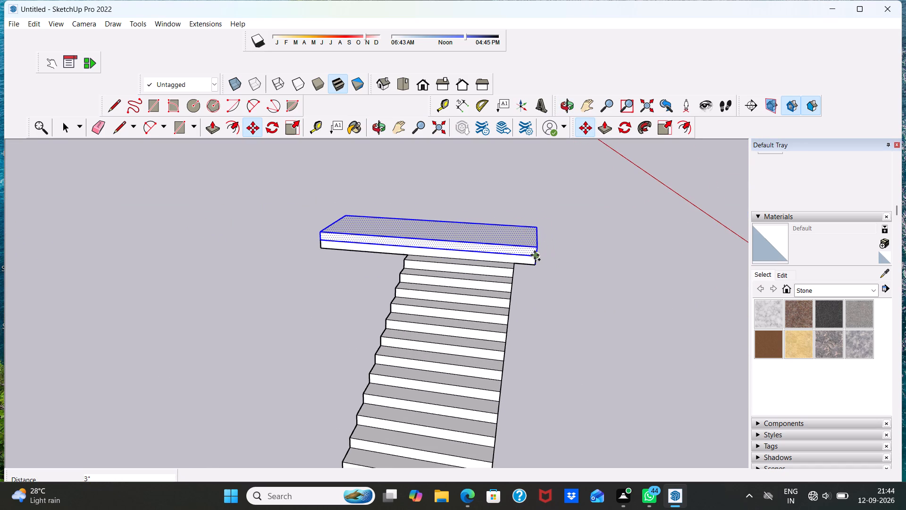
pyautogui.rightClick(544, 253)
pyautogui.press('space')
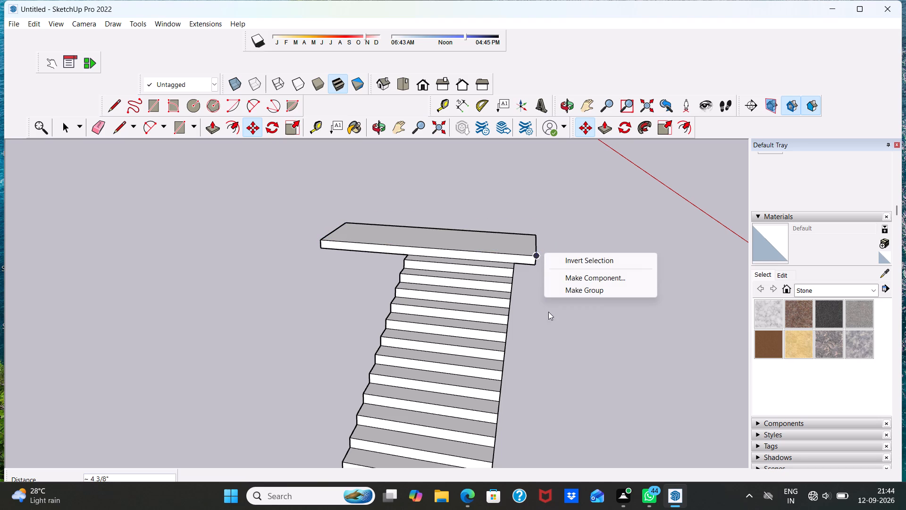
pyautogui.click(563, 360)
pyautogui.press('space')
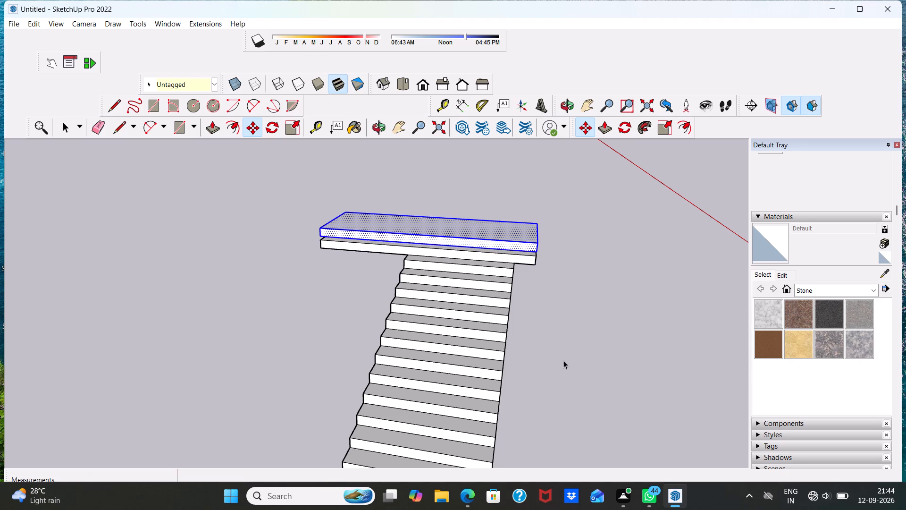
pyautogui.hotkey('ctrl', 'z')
# Examine the flight and landing from several angles and in relation to the house.
pyautogui.moveTo(527, 300); pyautogui.dragTo(552, 367, button='middle')
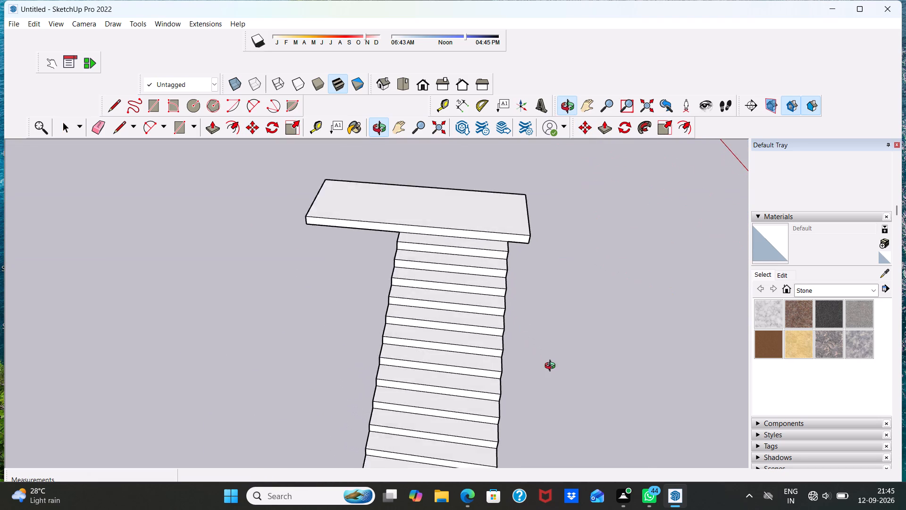
pyautogui.moveTo(552, 367); pyautogui.dragTo(557, 370, button='middle')
pyautogui.scroll(-8, 475, 276)
pyautogui.moveTo(486, 319); pyautogui.dragTo(555, 360, button='middle')
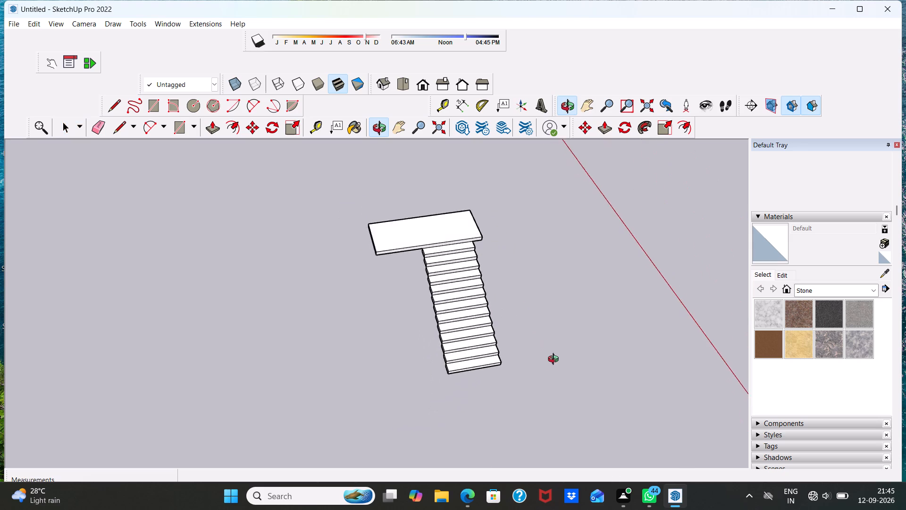
pyautogui.moveTo(555, 360); pyautogui.dragTo(487, 272, button='middle')
pyautogui.scroll(1, 487, 270)
pyautogui.scroll(-3, 487, 270)
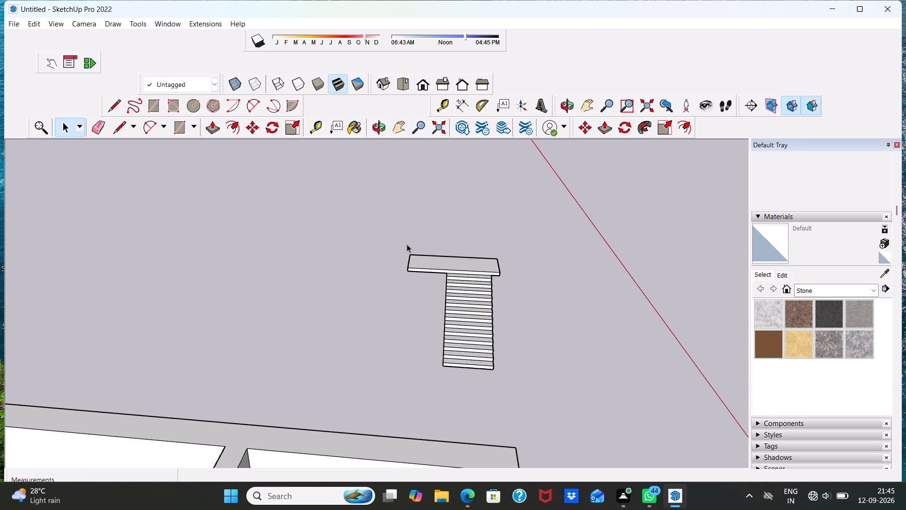
pyautogui.scroll(-3, 407, 244)
pyautogui.moveTo(422, 276); pyautogui.dragTo(396, 231, button='middle')
pyautogui.scroll(-4, 409, 247)
pyautogui.scroll(-1, 435, 283)
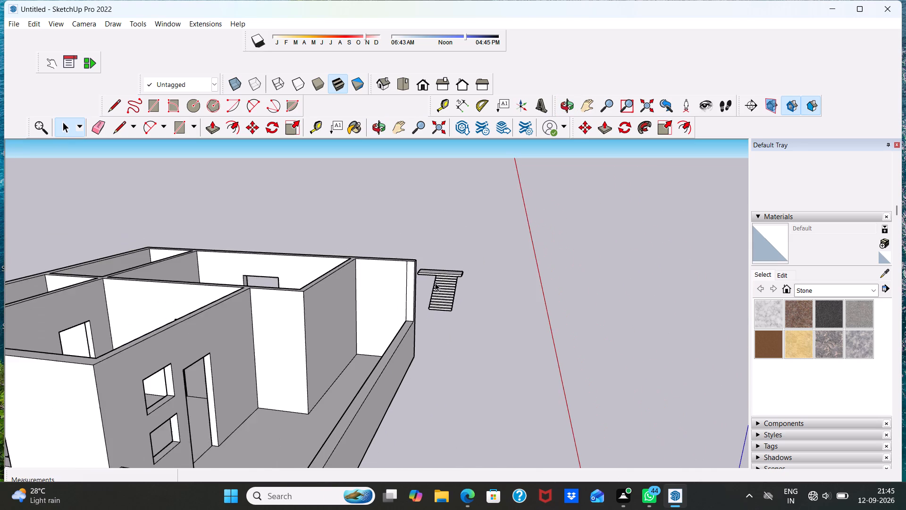
pyautogui.scroll(-1, 435, 283)
pyautogui.moveTo(439, 289); pyautogui.dragTo(284, 272, button='middle')
pyautogui.scroll(2, 430, 271)
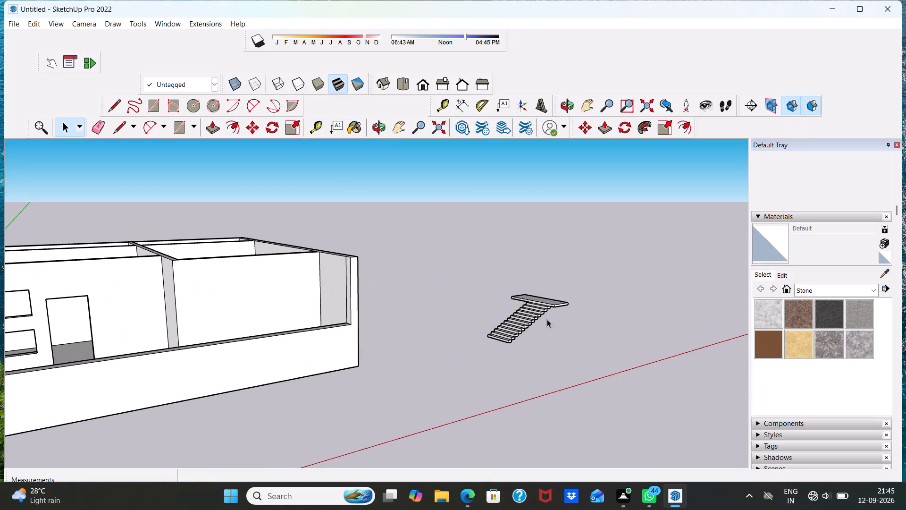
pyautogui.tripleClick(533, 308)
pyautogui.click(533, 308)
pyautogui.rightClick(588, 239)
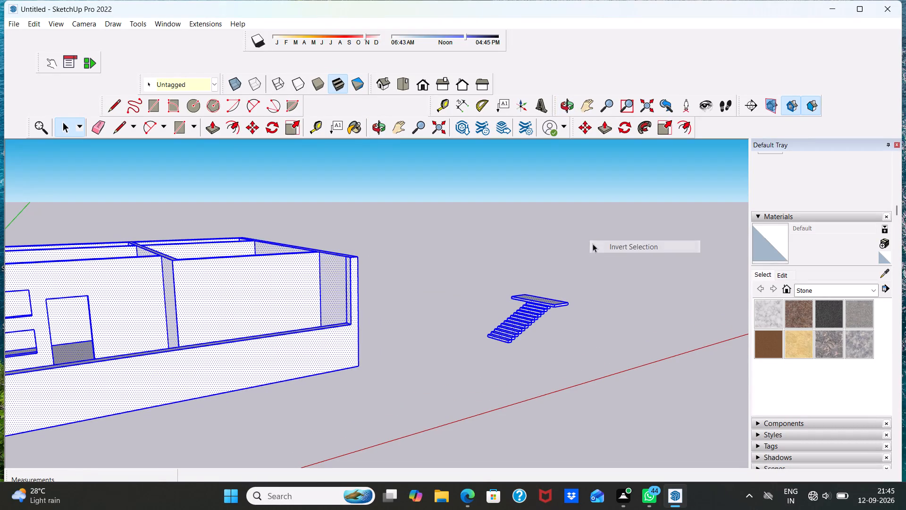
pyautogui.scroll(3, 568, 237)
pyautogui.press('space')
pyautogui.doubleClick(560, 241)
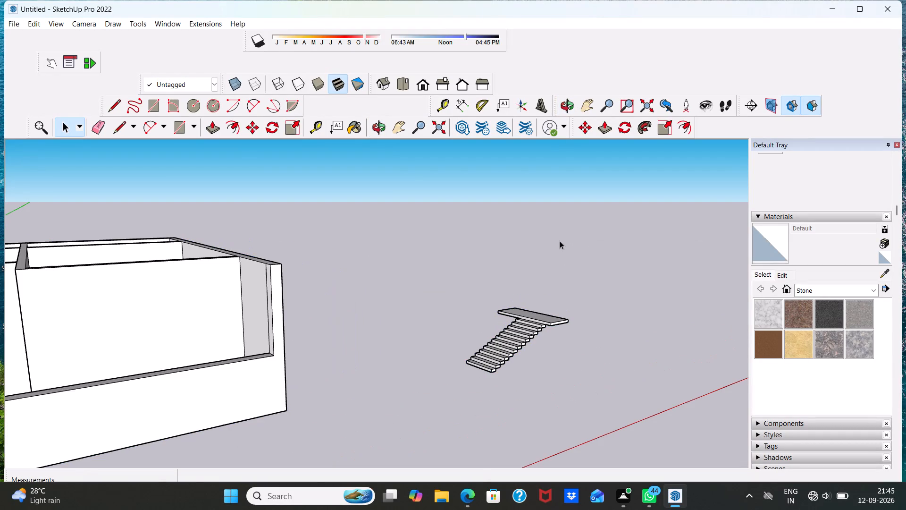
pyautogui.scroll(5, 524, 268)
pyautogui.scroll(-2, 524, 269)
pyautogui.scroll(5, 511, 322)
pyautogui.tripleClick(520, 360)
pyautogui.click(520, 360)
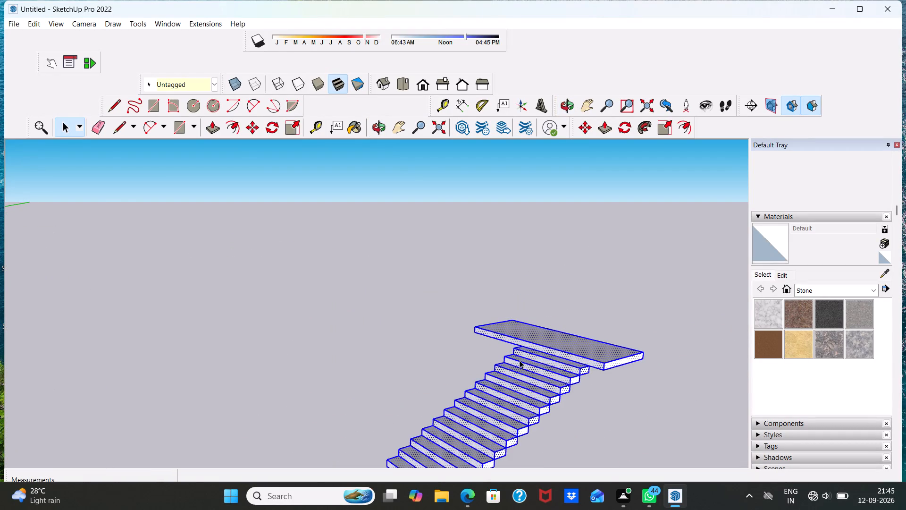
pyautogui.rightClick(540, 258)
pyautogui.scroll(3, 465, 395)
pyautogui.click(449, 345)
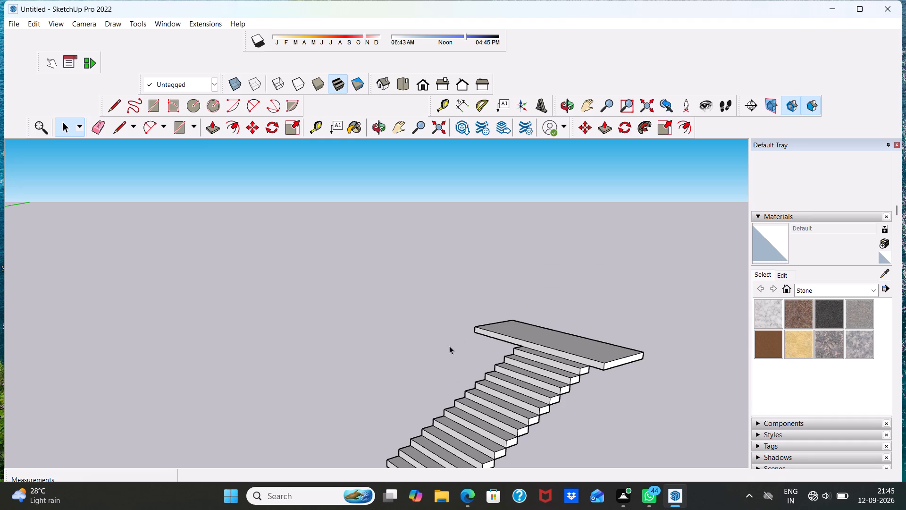
# Select all the connected geometry of the flight and its landing and make it a single group.
pyautogui.moveTo(471, 399); pyautogui.dragTo(536, 457, button='middle')
pyautogui.scroll(5, 498, 343)
pyautogui.tripleClick(498, 343)
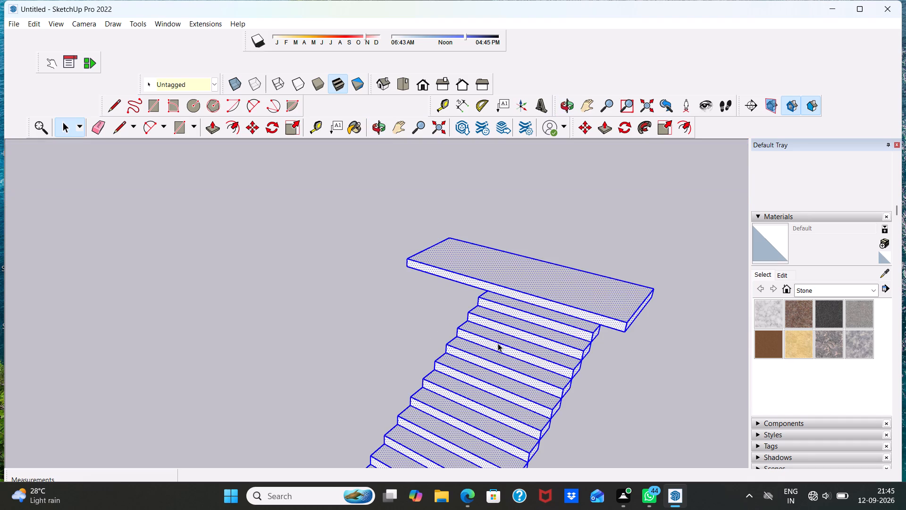
pyautogui.click(498, 343)
pyautogui.rightClick(516, 259)
pyautogui.click(551, 357)
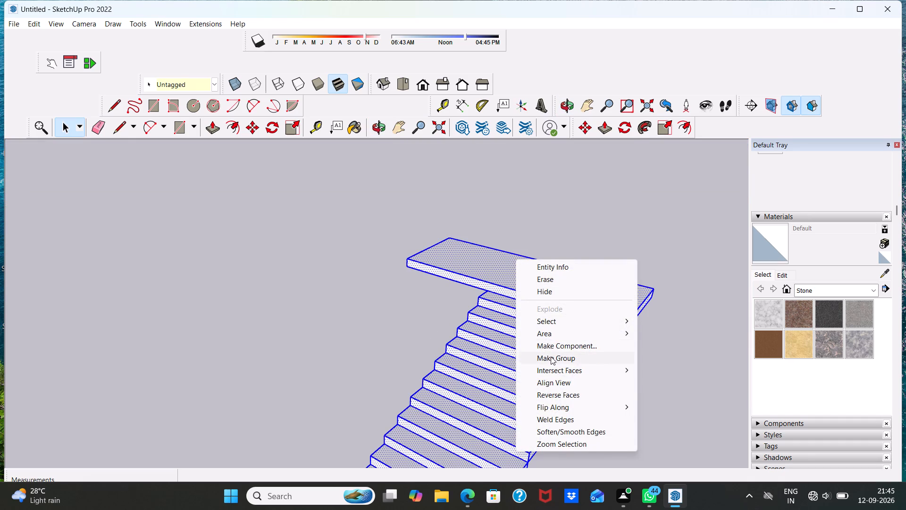
# Move the staircase group by its bottom step's corner to just outside the end wall of the low-walled front room.
pyautogui.scroll(-9, 513, 258)
pyautogui.scroll(-10, 507, 323)
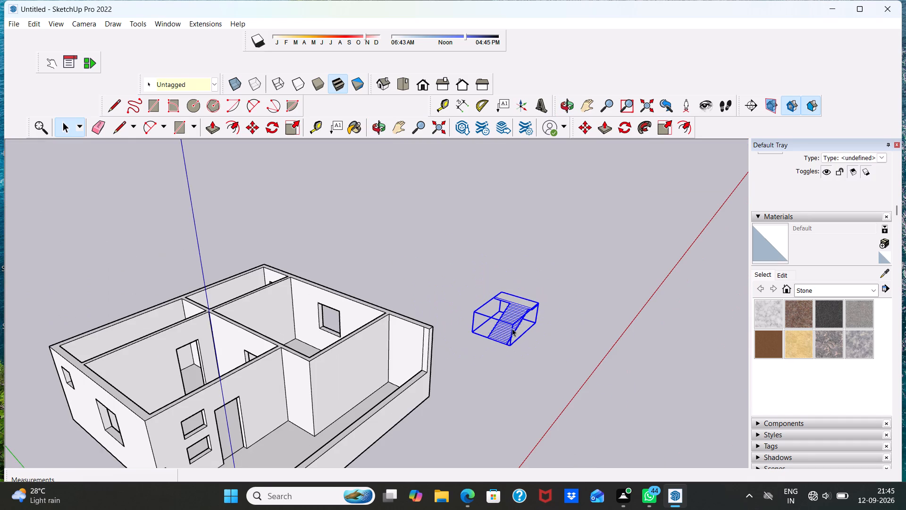
pyautogui.scroll(4, 506, 347)
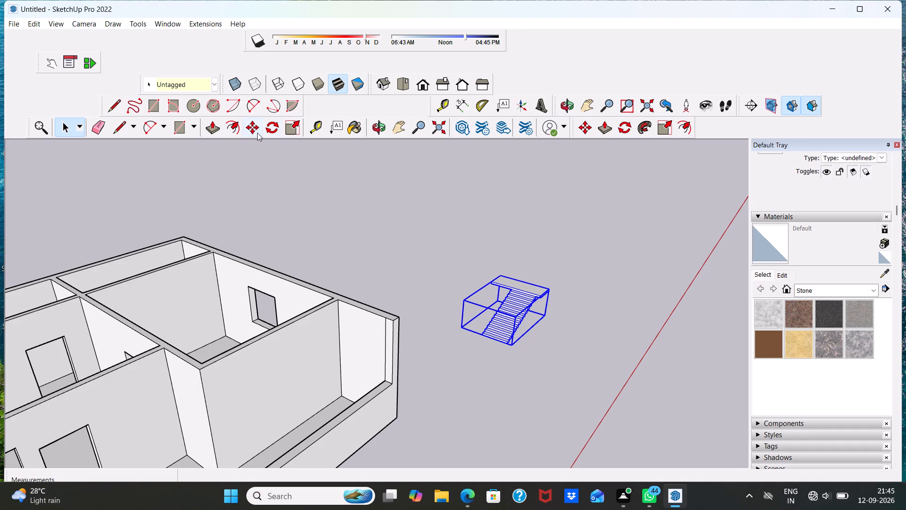
pyautogui.click(250, 130)
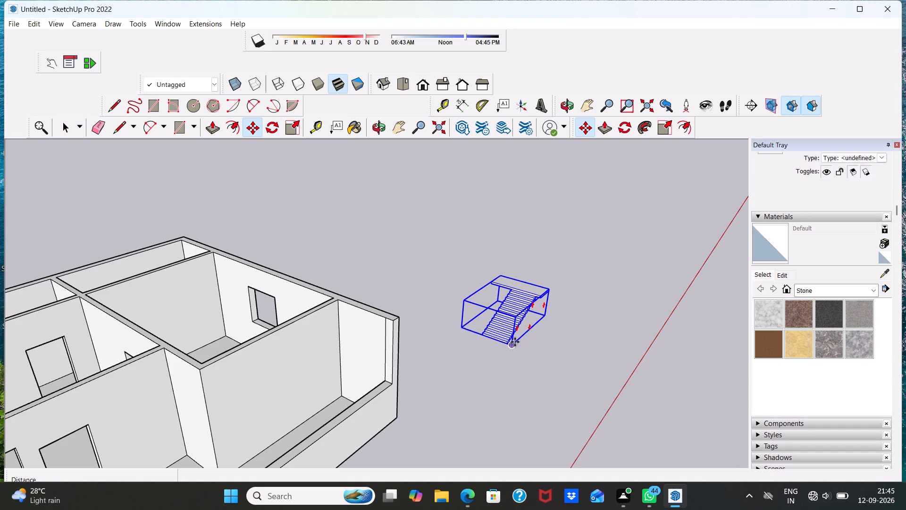
pyautogui.click(510, 345)
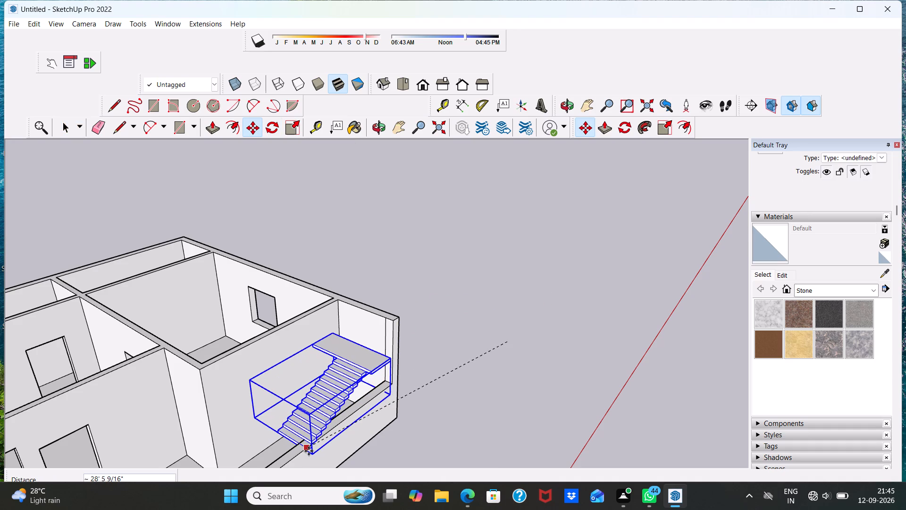
pyautogui.scroll(8, 309, 451)
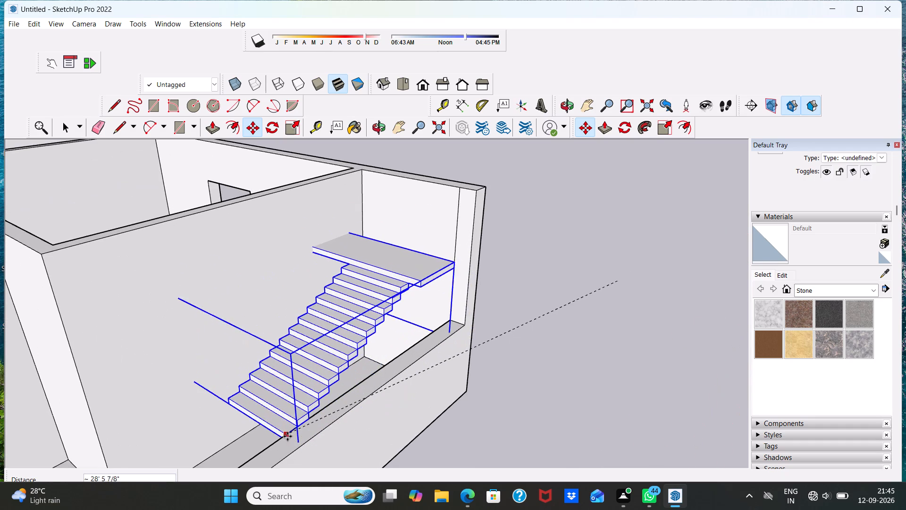
pyautogui.scroll(11, 287, 436)
pyautogui.scroll(-4, 308, 408)
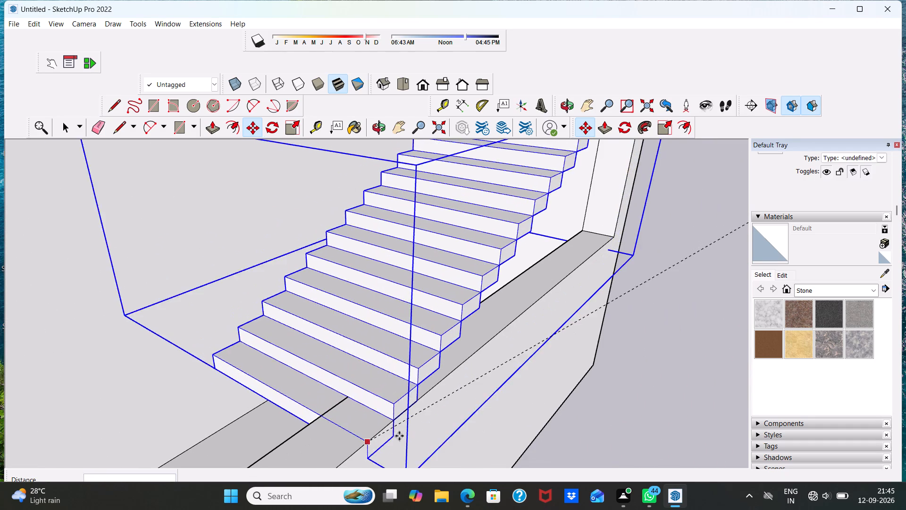
pyautogui.scroll(-9, 722, 434)
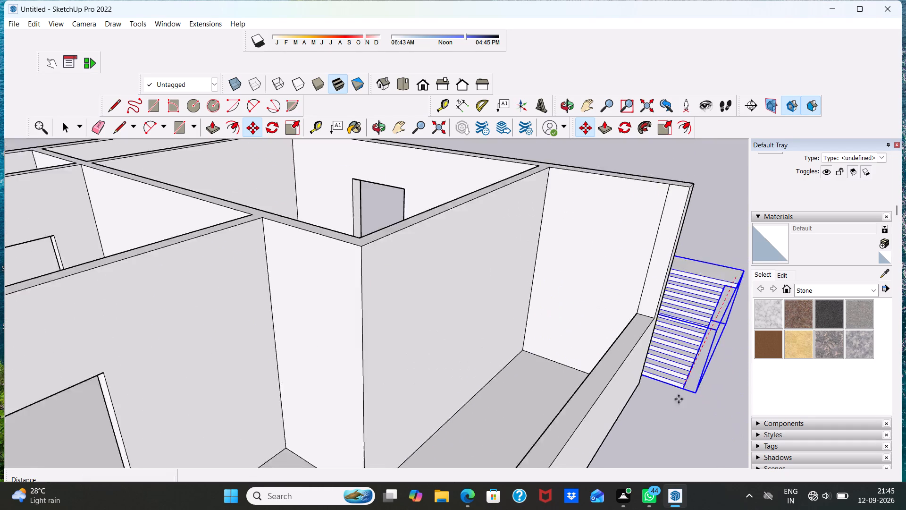
pyautogui.scroll(-1, 679, 399)
pyautogui.click(721, 424)
# Enlarge the staircase group freehand in the red and blue directions from its landing edge, and uniformly by 1.09.
pyautogui.scroll(-9, 701, 393)
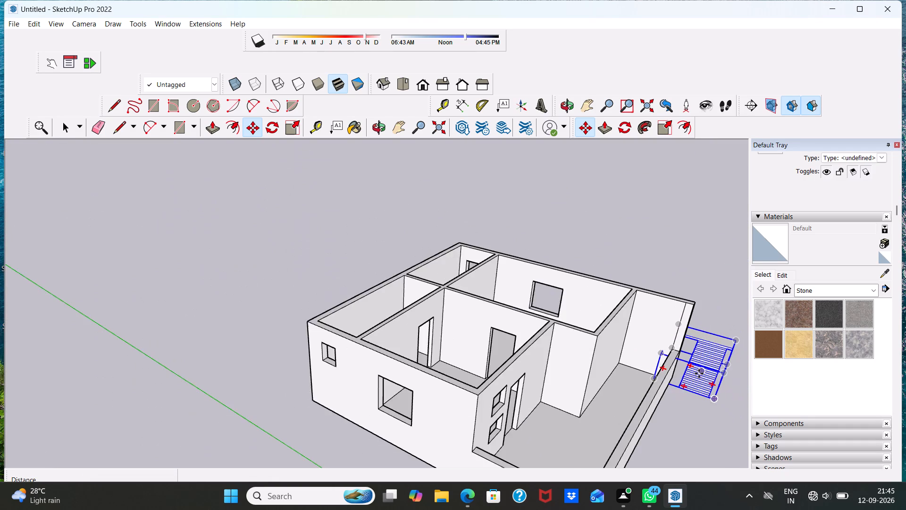
pyautogui.scroll(-3, 705, 365)
pyautogui.click(293, 125)
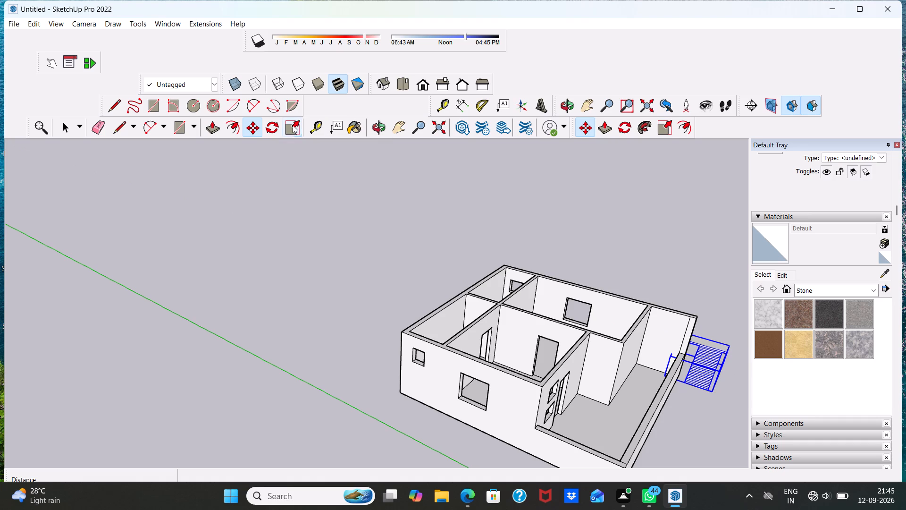
pyautogui.scroll(1, 729, 348)
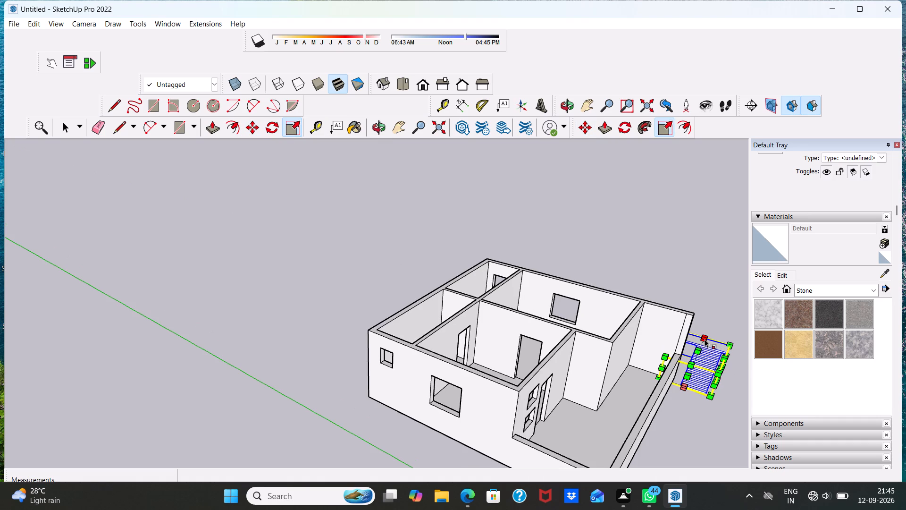
pyautogui.moveTo(705, 339); pyautogui.dragTo(705, 334)
pyautogui.moveTo(707, 332); pyautogui.dragTo(709, 324)
pyautogui.scroll(1, 720, 345)
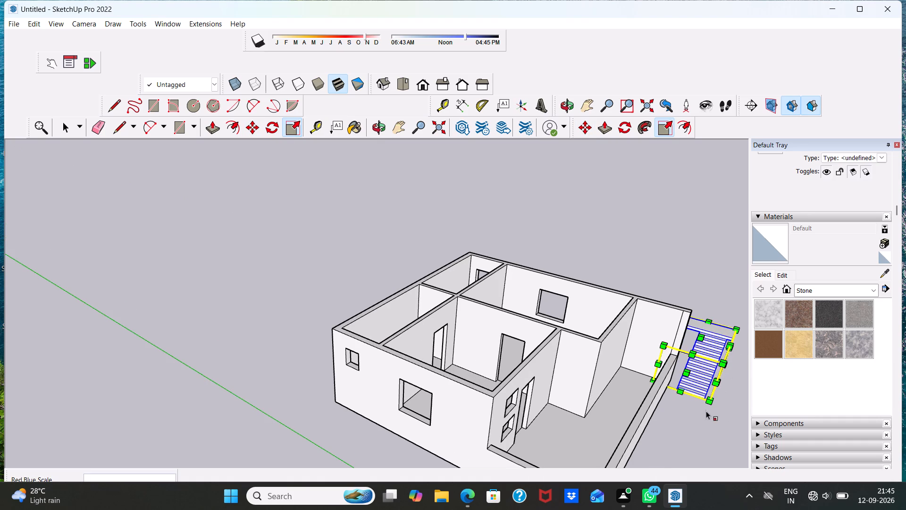
pyautogui.moveTo(711, 400); pyautogui.dragTo(720, 406)
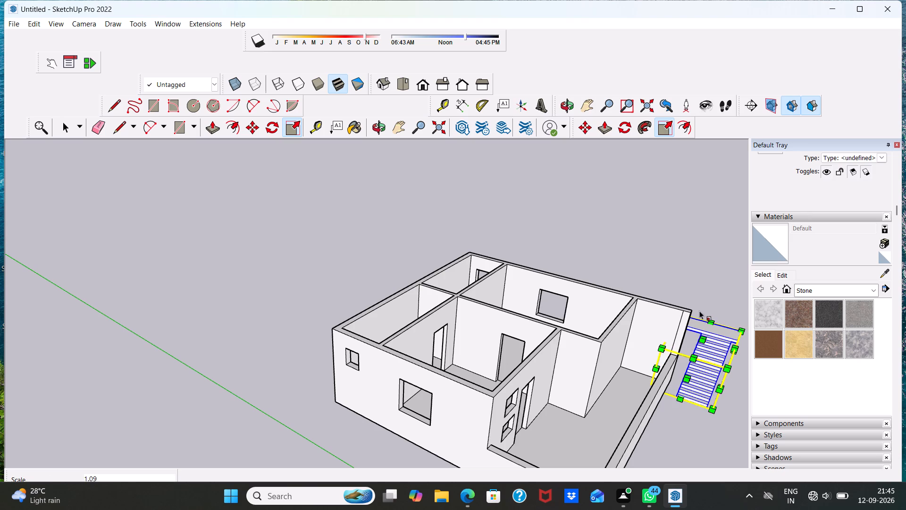
pyautogui.press('space')
pyautogui.press('space')
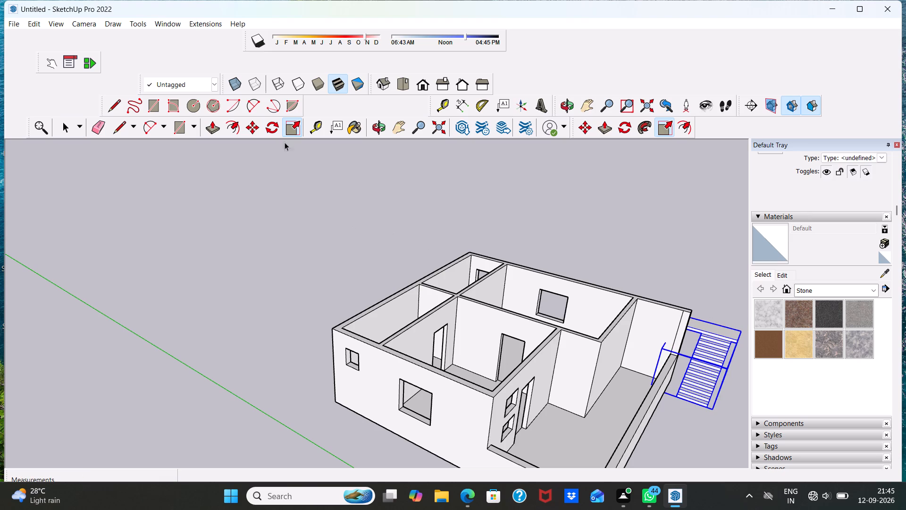
# Move the staircase group by its bottom corner into the low-walled front room, onto the projecting inner wall's base corner.
pyautogui.click(252, 129)
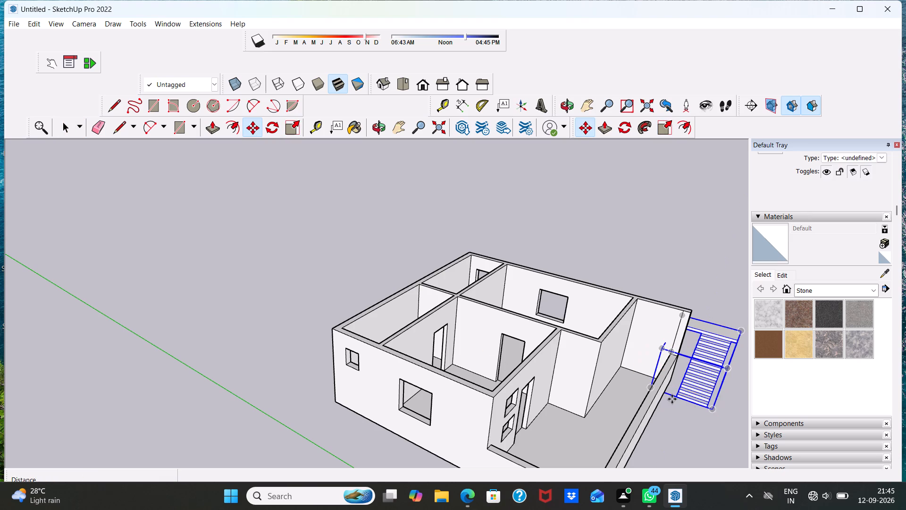
pyautogui.click(651, 389)
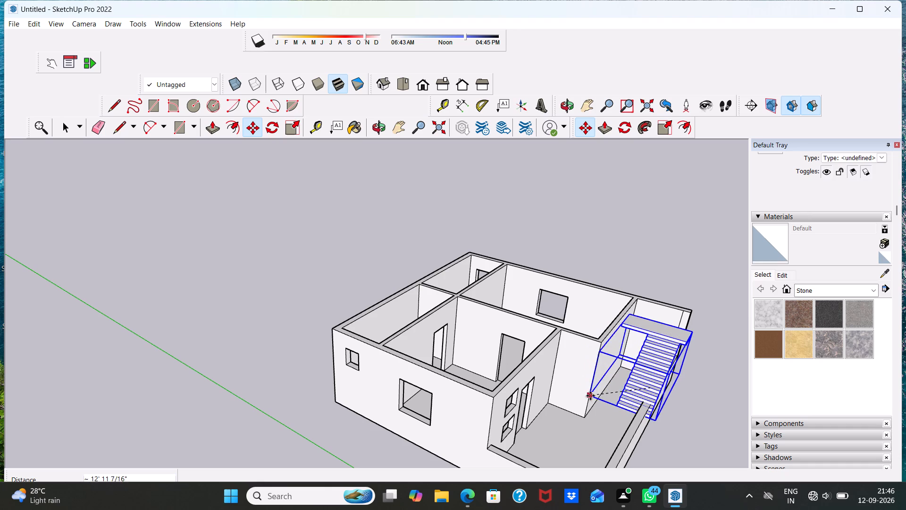
pyautogui.click(586, 392)
# Shrink the staircase group uniformly from its bottom corner by about 0.86, twice, to fit the front room's width.
pyautogui.scroll(-6, 605, 380)
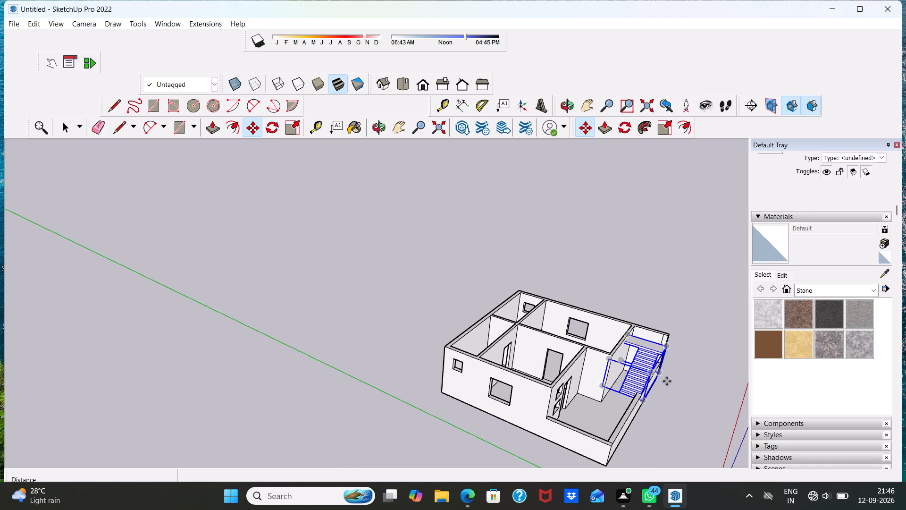
pyautogui.moveTo(662, 388); pyautogui.dragTo(672, 474, button='middle')
pyautogui.scroll(4, 606, 290)
pyautogui.scroll(-1, 606, 294)
pyautogui.scroll(9, 627, 343)
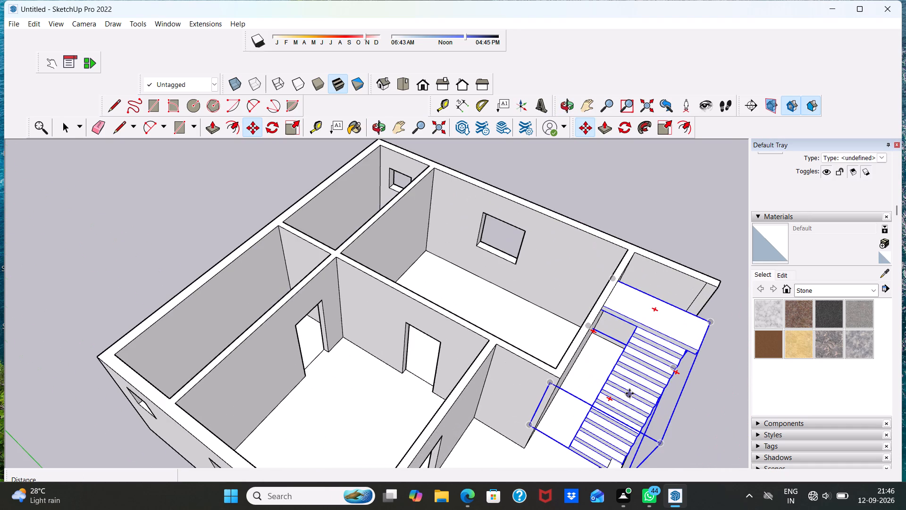
pyautogui.scroll(-7, 627, 331)
pyautogui.moveTo(593, 311); pyautogui.dragTo(706, 358, button='middle')
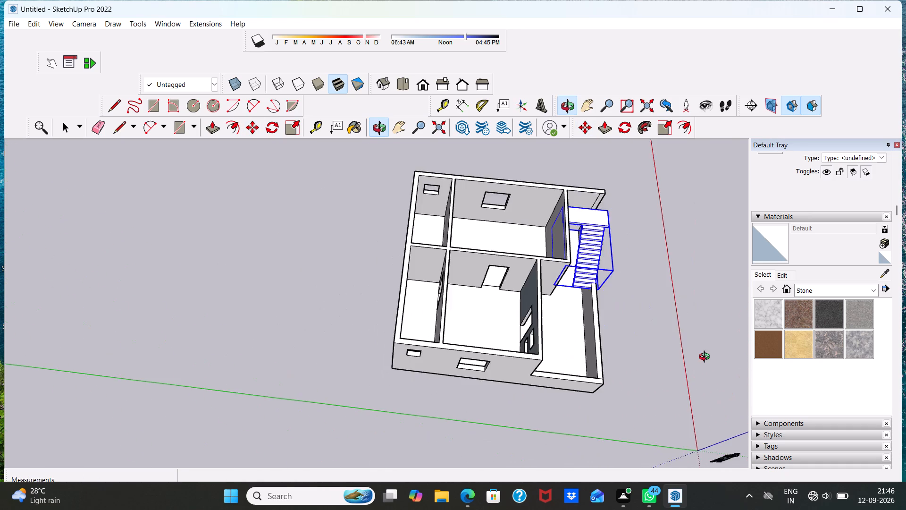
pyautogui.moveTo(706, 358); pyautogui.dragTo(718, 341, button='middle')
pyautogui.scroll(4, 663, 298)
pyautogui.moveTo(618, 276); pyautogui.dragTo(535, 292, button='middle')
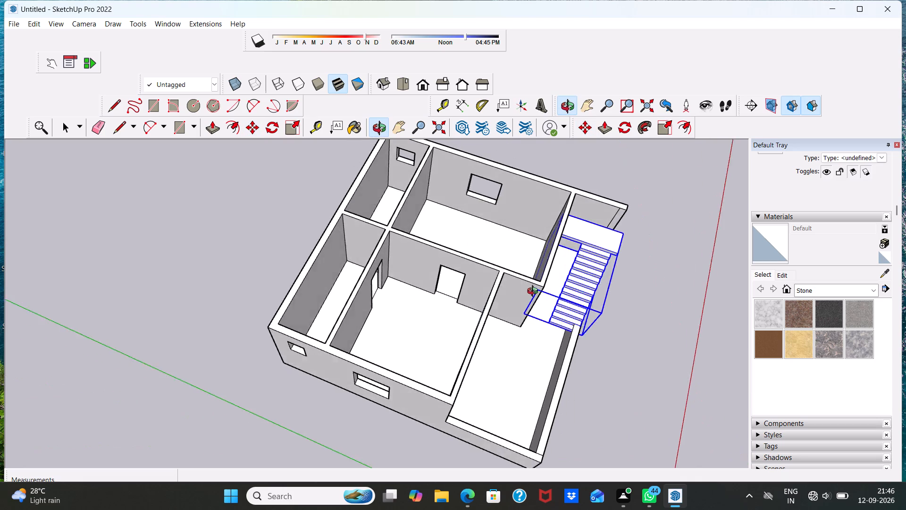
pyautogui.moveTo(535, 292); pyautogui.dragTo(504, 286, button='middle')
pyautogui.click(294, 124)
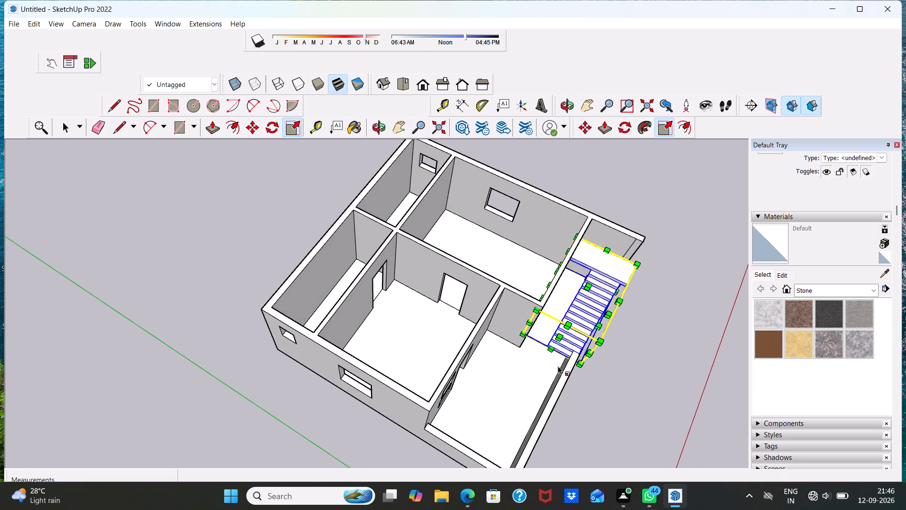
pyautogui.moveTo(583, 366); pyautogui.dragTo(576, 364)
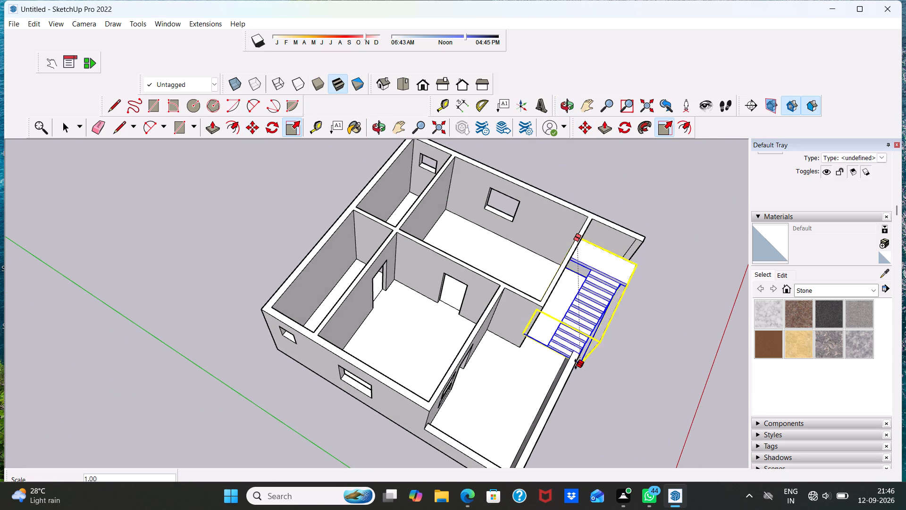
pyautogui.moveTo(576, 364); pyautogui.dragTo(553, 351)
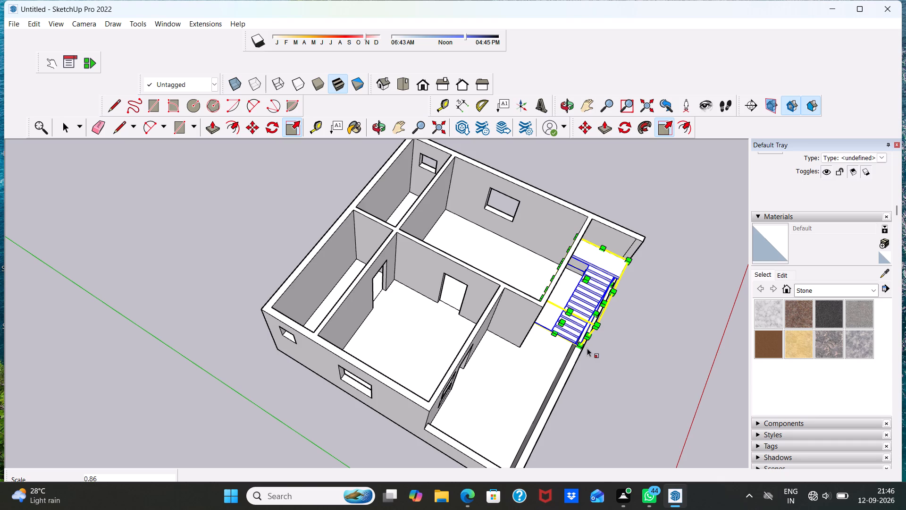
pyautogui.moveTo(579, 342); pyautogui.dragTo(562, 333)
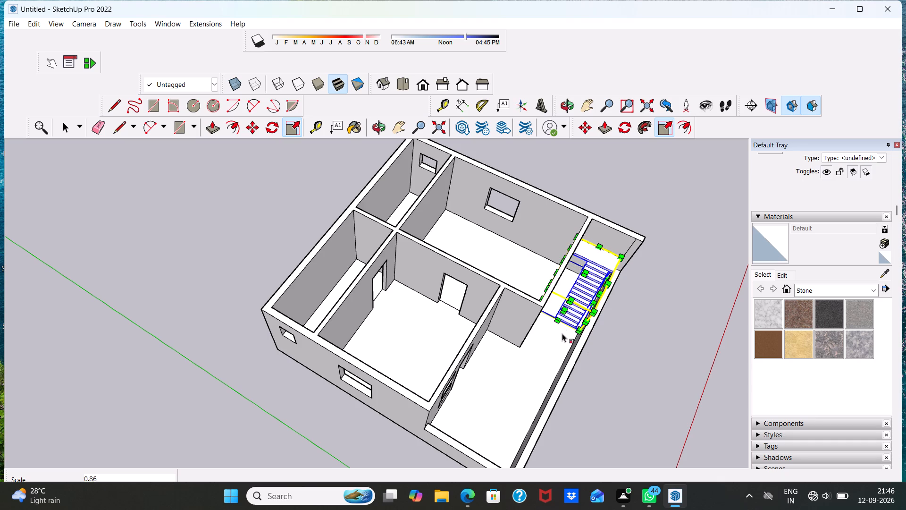
# Scale the staircase group in the red and blue directions from the landing's outer edge, extending the landing to the end wall.
pyautogui.scroll(4, 567, 319)
pyautogui.scroll(-2, 570, 283)
pyautogui.moveTo(570, 284); pyautogui.dragTo(548, 328, button='middle')
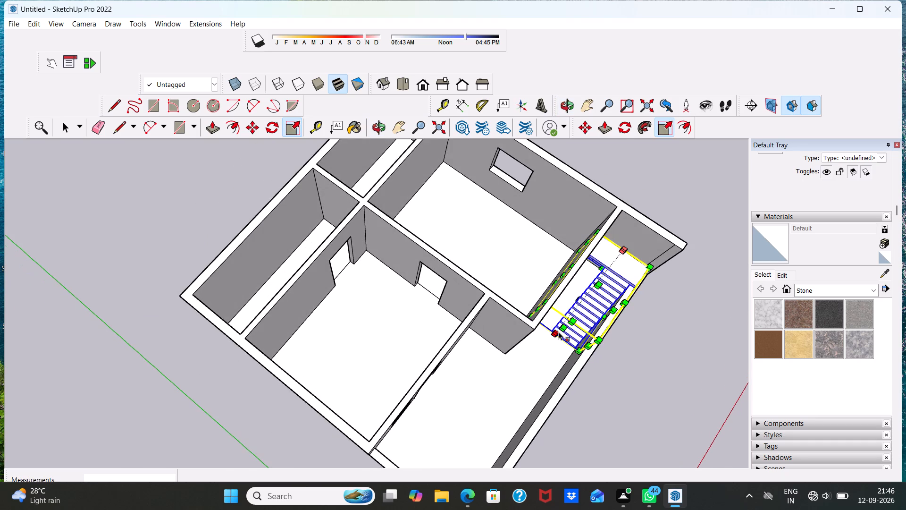
pyautogui.scroll(7, 558, 331)
pyautogui.scroll(-7, 693, 191)
pyautogui.moveTo(693, 177); pyautogui.dragTo(699, 154)
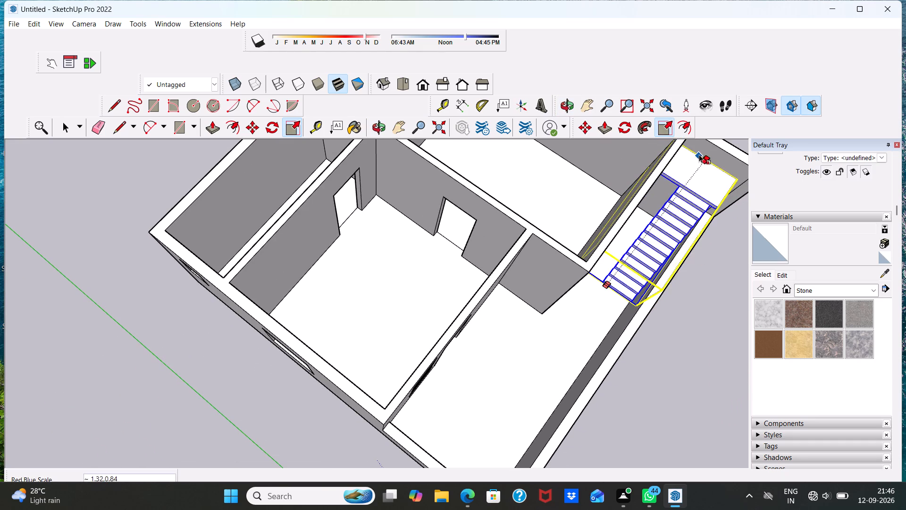
pyautogui.moveTo(699, 154); pyautogui.dragTo(700, 152)
# Fine-tune the staircase group's scale at the landing beside the end wall, and deselect the group.
pyautogui.scroll(-5, 700, 152)
pyautogui.moveTo(666, 185); pyautogui.dragTo(691, 212, button='middle')
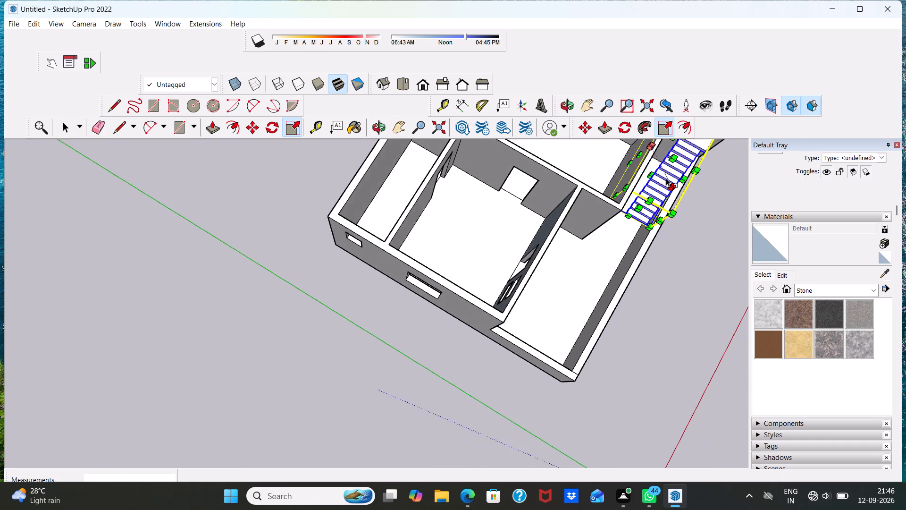
pyautogui.scroll(-3, 660, 166)
pyautogui.scroll(1, 649, 163)
pyautogui.scroll(-6, 649, 165)
pyautogui.scroll(3, 676, 163)
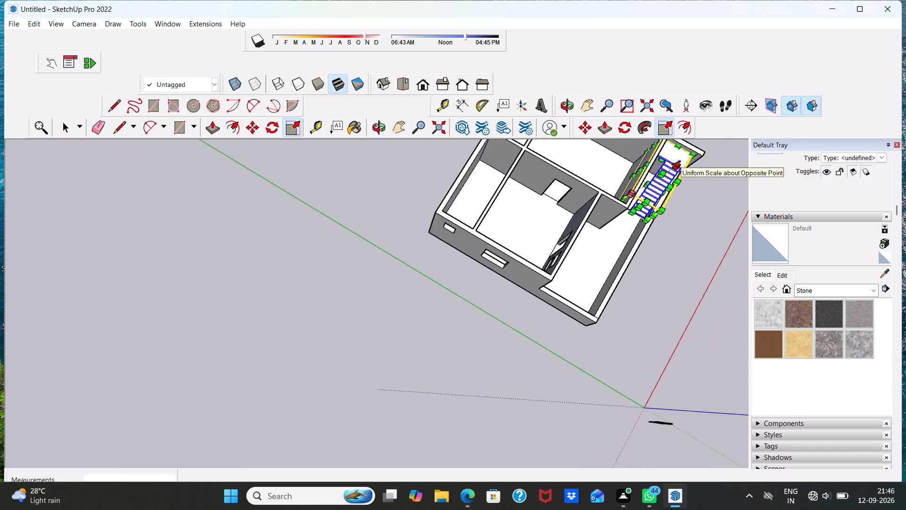
pyautogui.scroll(-4, 676, 163)
pyautogui.moveTo(663, 216); pyautogui.dragTo(639, 280, button='middle')
pyautogui.scroll(3, 705, 142)
pyautogui.scroll(3, 710, 182)
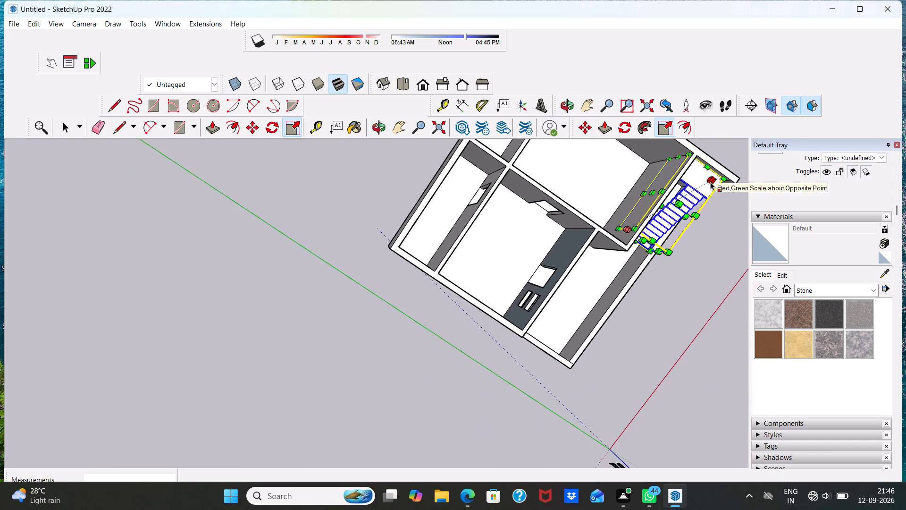
pyautogui.scroll(2, 700, 182)
pyautogui.moveTo(690, 148); pyautogui.dragTo(697, 149)
pyautogui.scroll(-1, 693, 171)
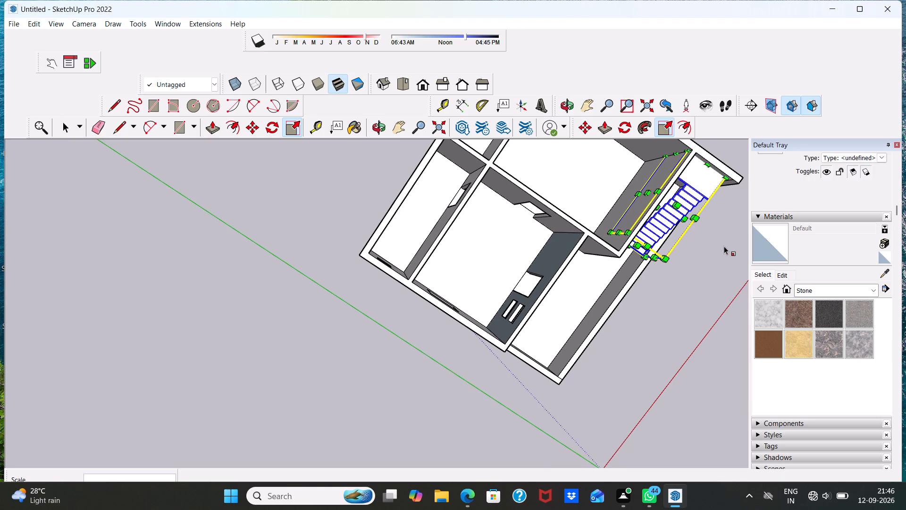
pyautogui.press('space')
pyautogui.press('space')
pyautogui.moveTo(727, 255); pyautogui.dragTo(679, 185, button='middle')
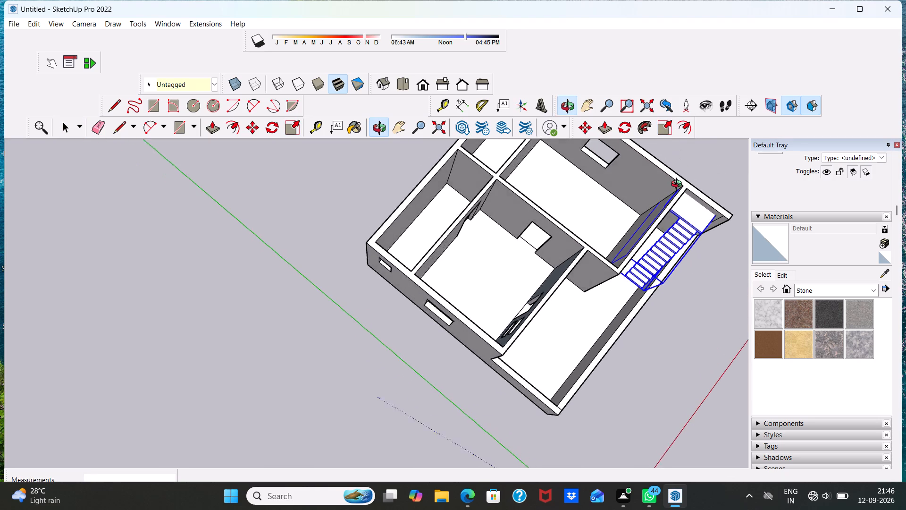
pyautogui.moveTo(679, 185); pyautogui.dragTo(671, 173, button='middle')
pyautogui.press('space')
pyautogui.doubleClick(676, 330)
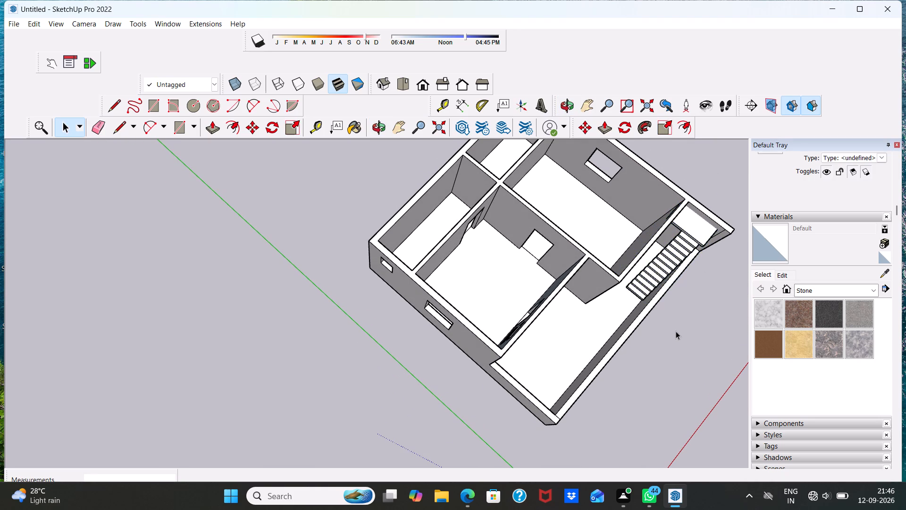
# Examine how the staircase sits in the front room from above and from near eye level.
pyautogui.moveTo(671, 297); pyautogui.dragTo(645, 162, button='middle')
pyautogui.scroll(1, 644, 162)
pyautogui.scroll(-2, 650, 251)
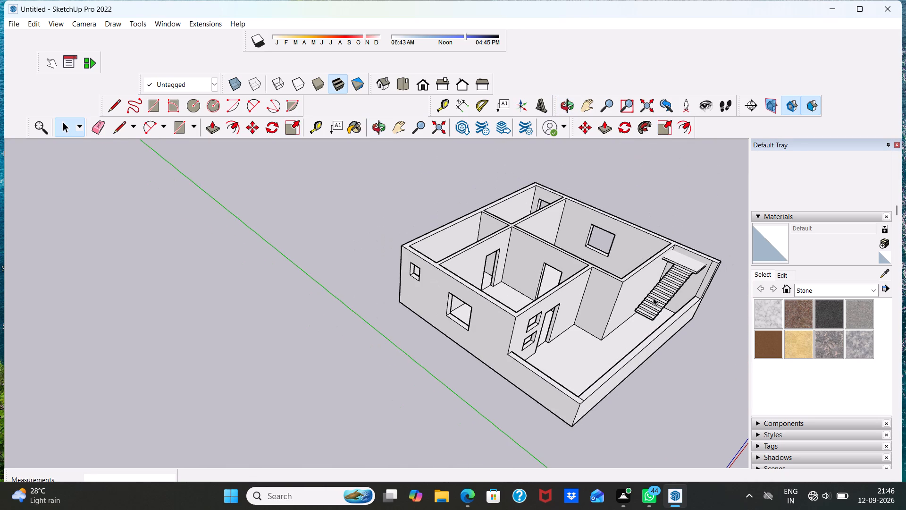
pyautogui.scroll(-2, 653, 298)
pyautogui.moveTo(626, 417); pyautogui.dragTo(469, 303, button='middle')
pyautogui.scroll(-1, 649, 305)
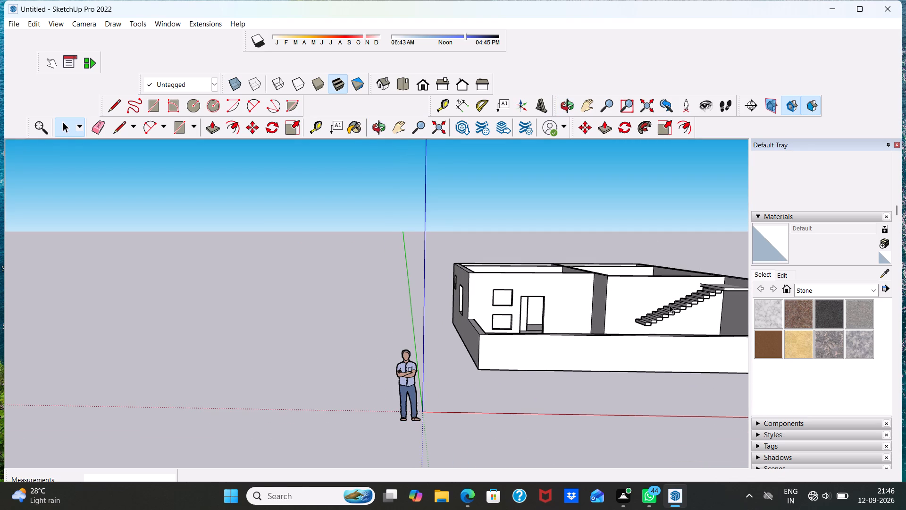
pyautogui.moveTo(653, 297); pyautogui.dragTo(606, 307, button='middle')
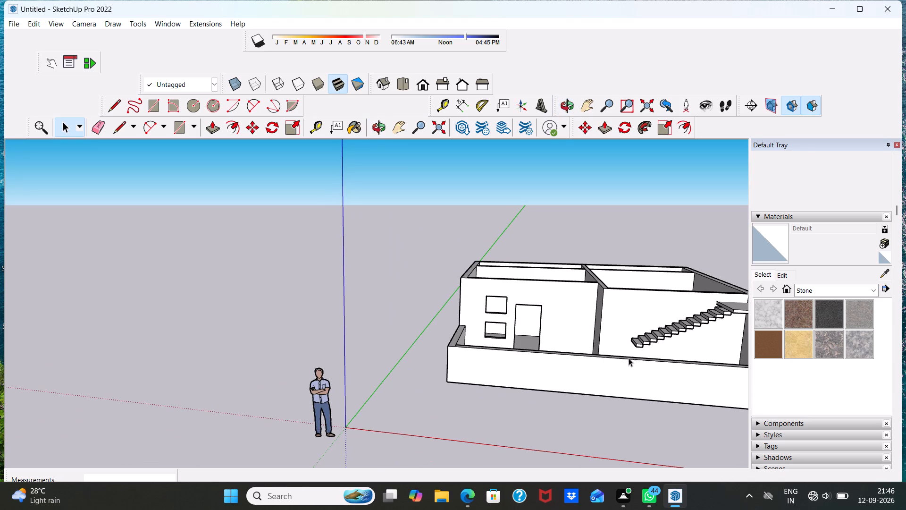
pyautogui.moveTo(634, 341); pyautogui.dragTo(664, 417, button='middle')
# Open the staircase group, select all its connected geometry and enlarge it uniformly from the bottom step's corner by 1.05 and 1.04.
pyautogui.doubleClick(669, 351)
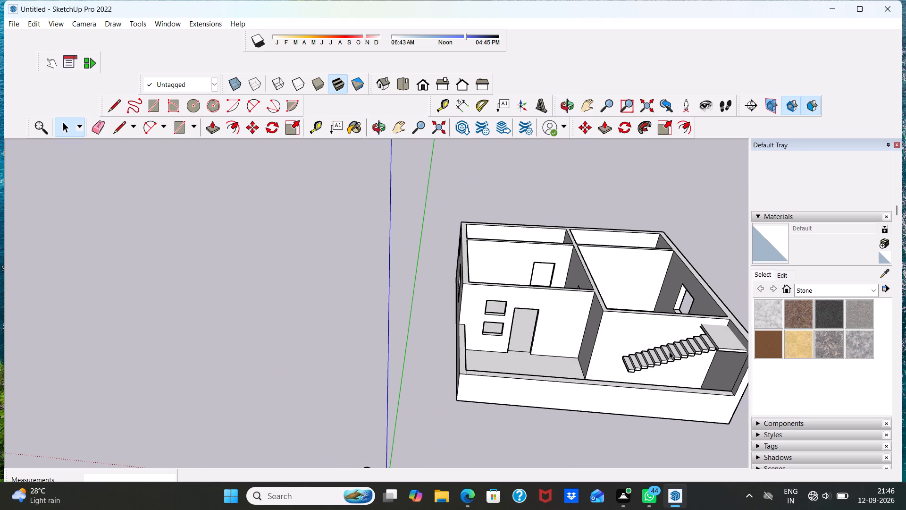
pyautogui.click(670, 351)
pyautogui.tripleClick(676, 357)
pyautogui.click(677, 356)
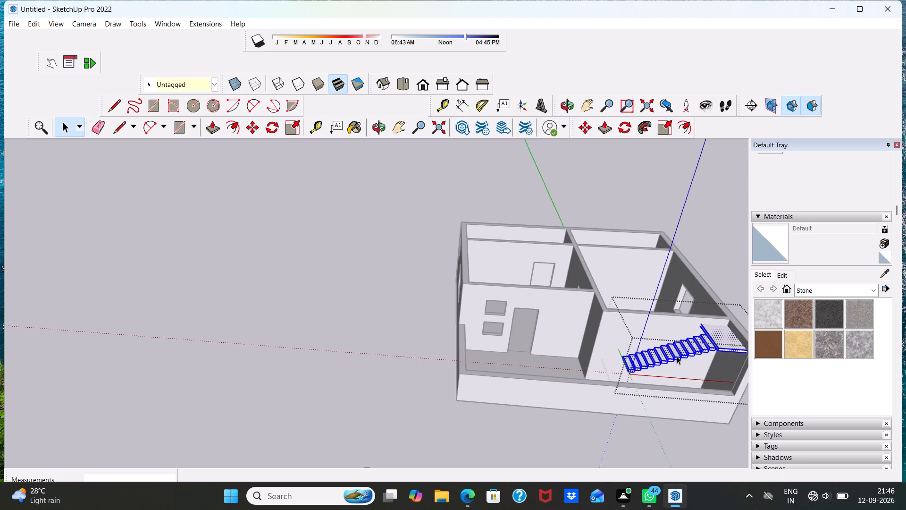
pyautogui.click(292, 124)
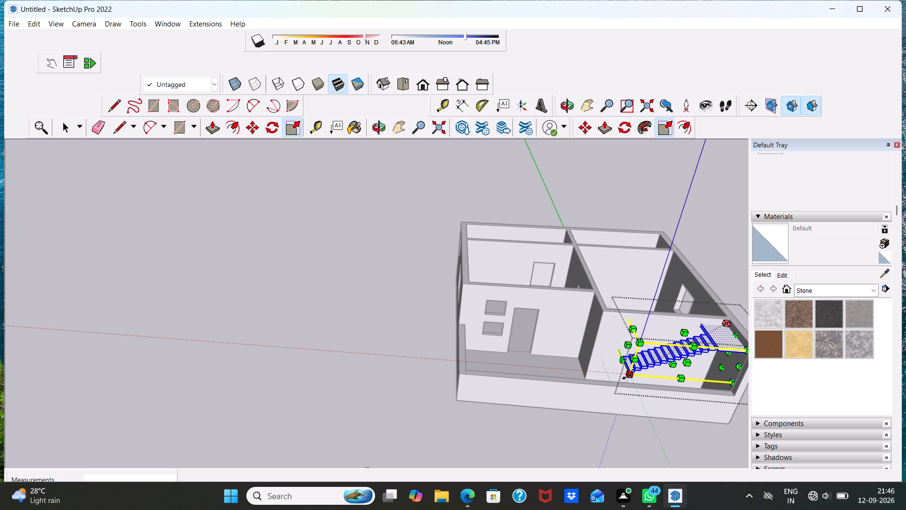
pyautogui.moveTo(630, 373); pyautogui.dragTo(635, 391)
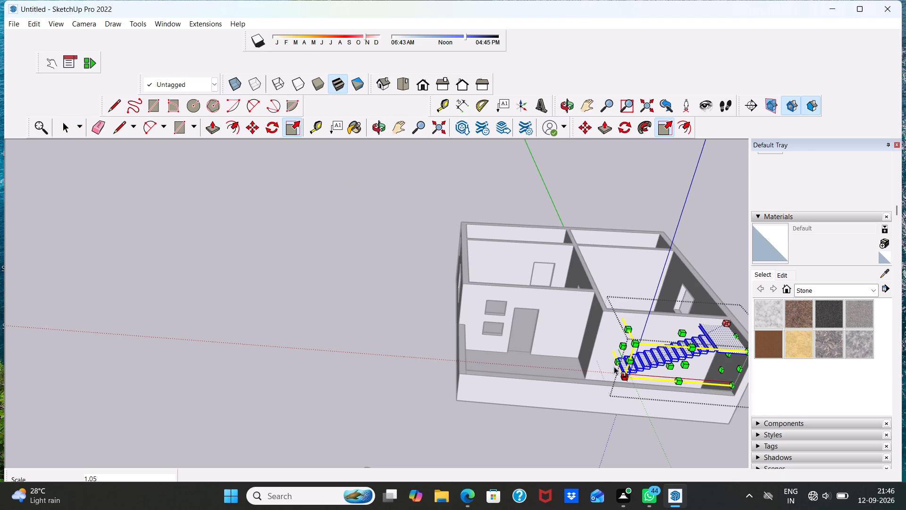
pyautogui.scroll(3, 615, 366)
pyautogui.moveTo(630, 381); pyautogui.dragTo(635, 401)
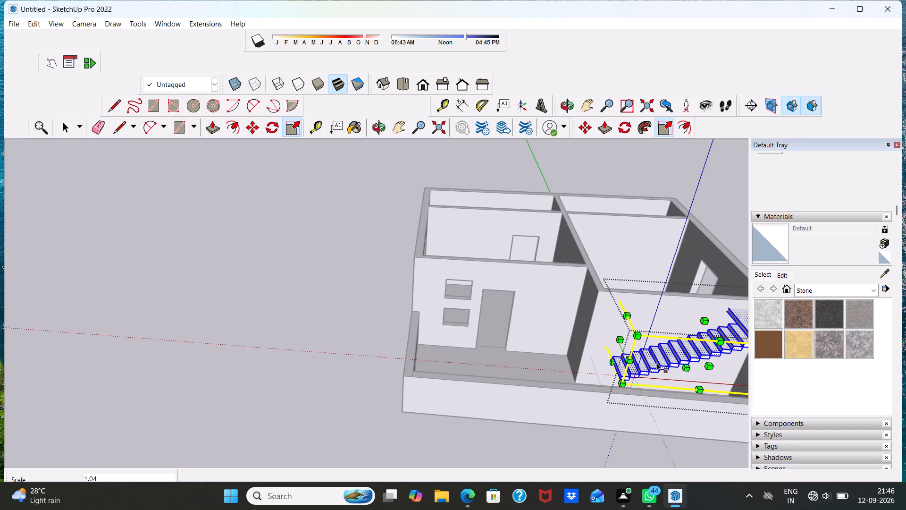
# Stretch the selected staircase geometry from its upper and lower edges, finishing with green and blue scales of about 1.14 and 1.08.
pyautogui.scroll(-7, 620, 333)
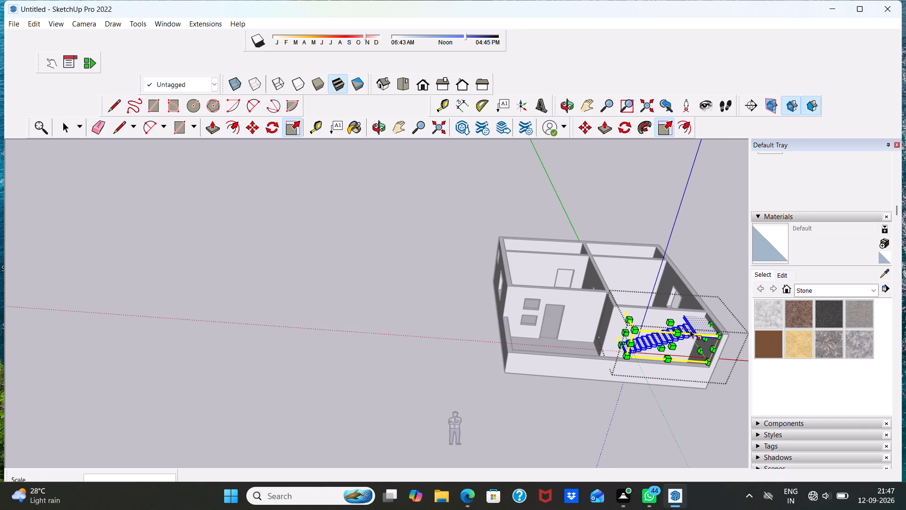
pyautogui.scroll(4, 691, 335)
pyautogui.moveTo(719, 321); pyautogui.dragTo(719, 312)
pyautogui.scroll(2, 617, 337)
pyautogui.scroll(1, 512, 349)
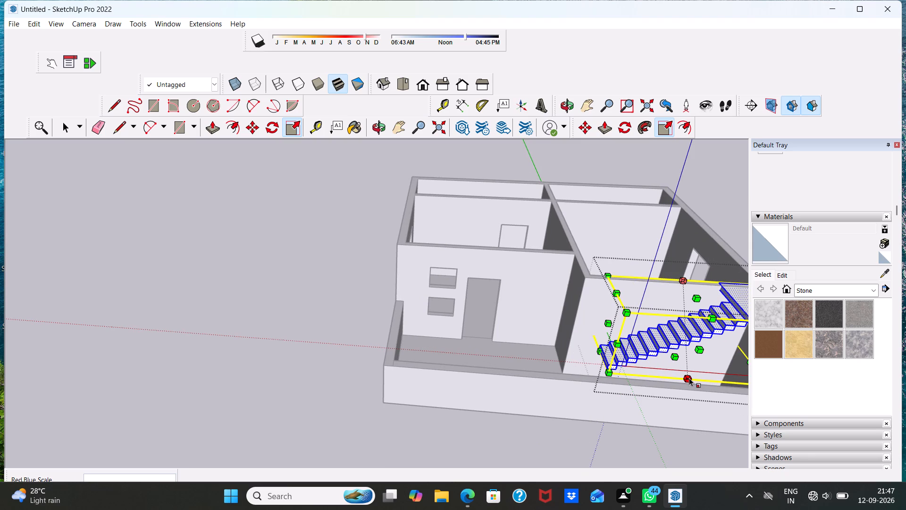
pyautogui.moveTo(689, 378); pyautogui.dragTo(691, 387)
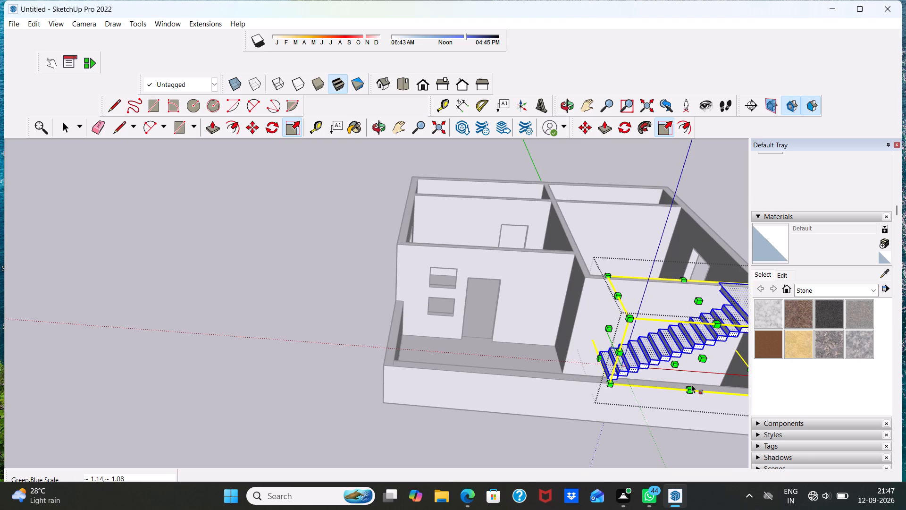
# Finish scaling the staircase geometry and close the staircase group.
pyautogui.click(691, 384)
pyautogui.press('space')
pyautogui.doubleClick(361, 326)
# Examine the rescaled staircase against the low wall and floor from near eye level and from above.
pyautogui.moveTo(613, 394); pyautogui.dragTo(667, 457, button='middle')
pyautogui.scroll(8, 632, 366)
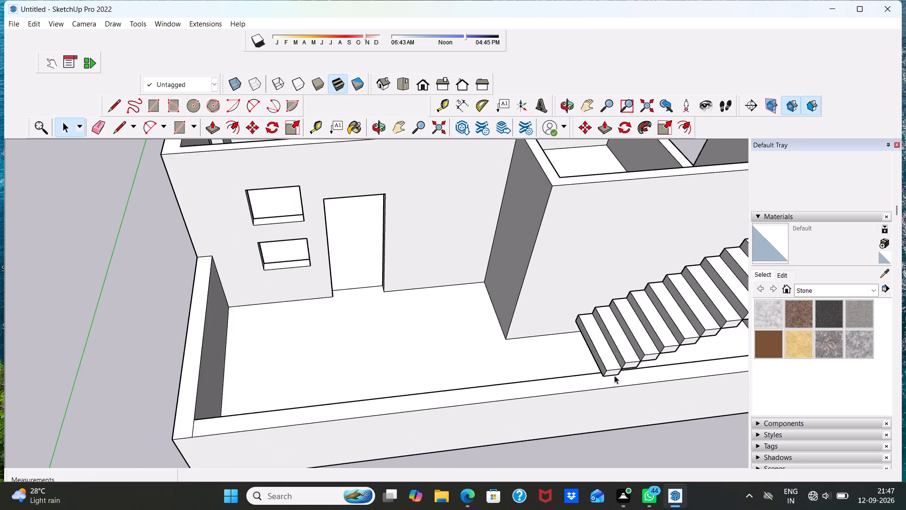
pyautogui.scroll(4, 612, 384)
pyautogui.scroll(-5, 581, 348)
pyautogui.moveTo(581, 345); pyautogui.dragTo(647, 224, button='middle')
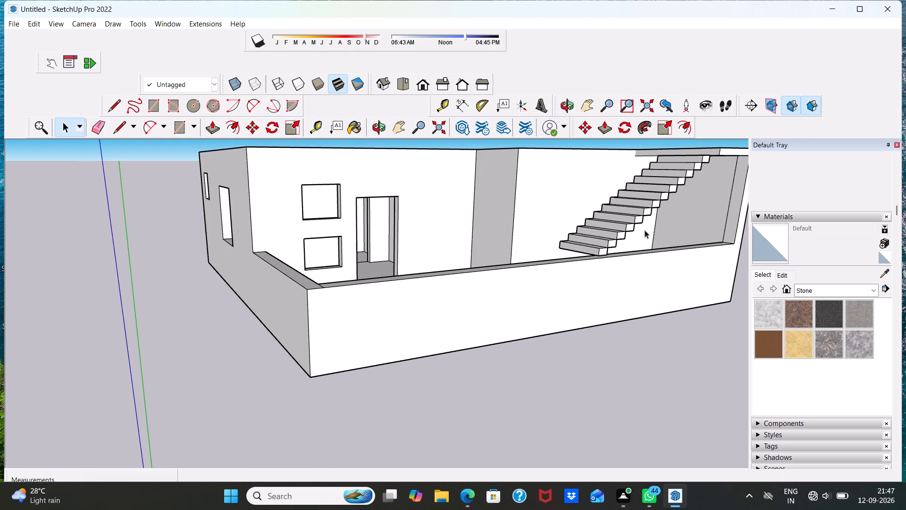
pyautogui.moveTo(526, 253); pyautogui.dragTo(630, 399, button='middle')
pyautogui.scroll(1, 606, 295)
pyautogui.scroll(-5, 607, 294)
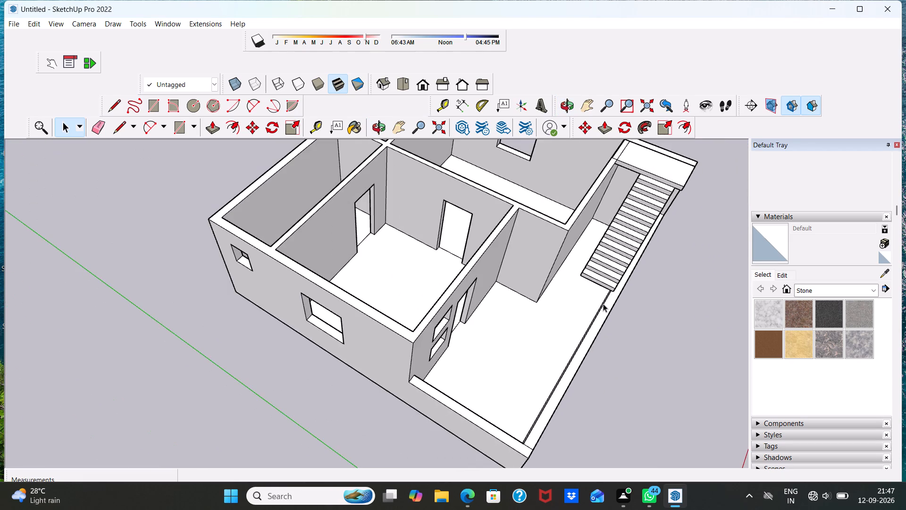
pyautogui.scroll(-2, 603, 304)
pyautogui.scroll(2, 612, 275)
# Open the staircase group, select all its connected geometry and move it away from the end wall toward the open floor.
pyautogui.doubleClick(612, 280)
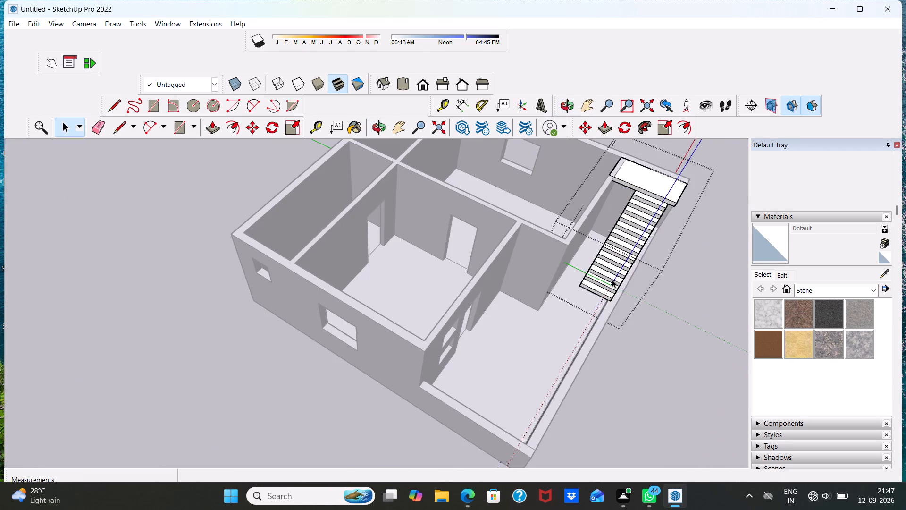
pyautogui.tripleClick(612, 280)
pyautogui.click(612, 279)
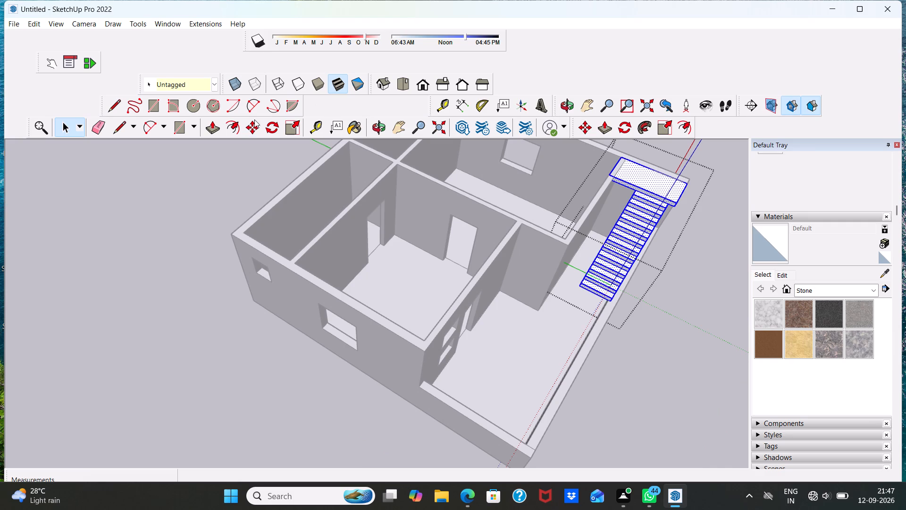
pyautogui.click(253, 127)
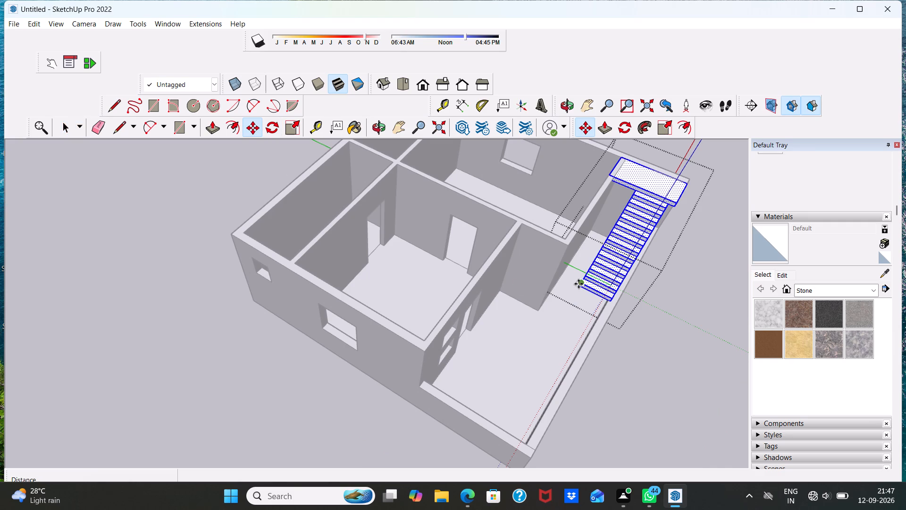
pyautogui.moveTo(578, 289); pyautogui.dragTo(560, 297)
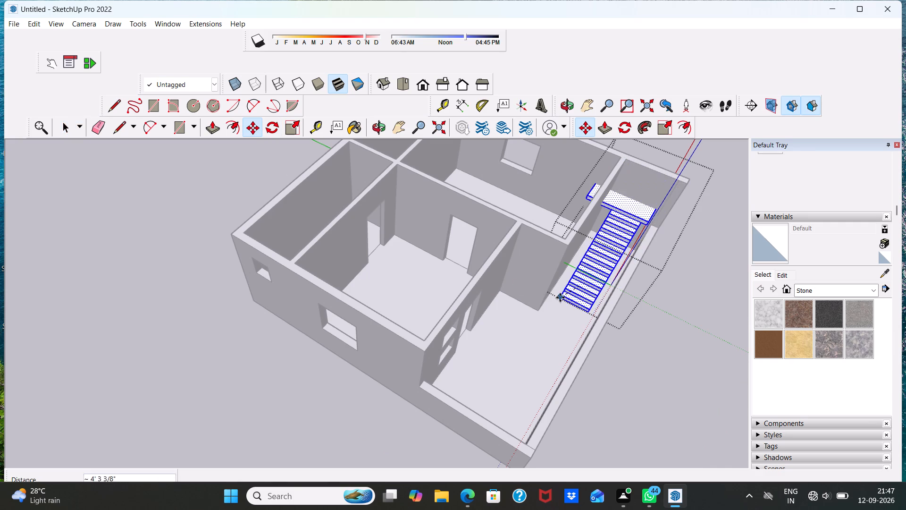
pyautogui.moveTo(560, 297); pyautogui.dragTo(568, 299)
# Lower the selected staircase from the bottom step's corner toward the floor beside the projecting wall's corner.
pyautogui.moveTo(609, 329); pyautogui.dragTo(458, 229, button='middle')
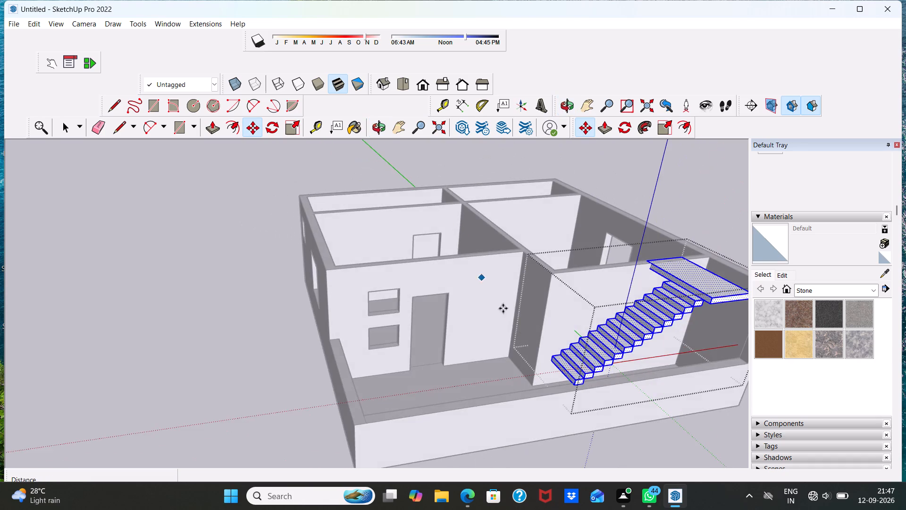
pyautogui.scroll(4, 546, 359)
pyautogui.moveTo(588, 391); pyautogui.dragTo(582, 377)
pyautogui.scroll(3, 582, 378)
pyautogui.moveTo(548, 372); pyautogui.dragTo(606, 427, button='middle')
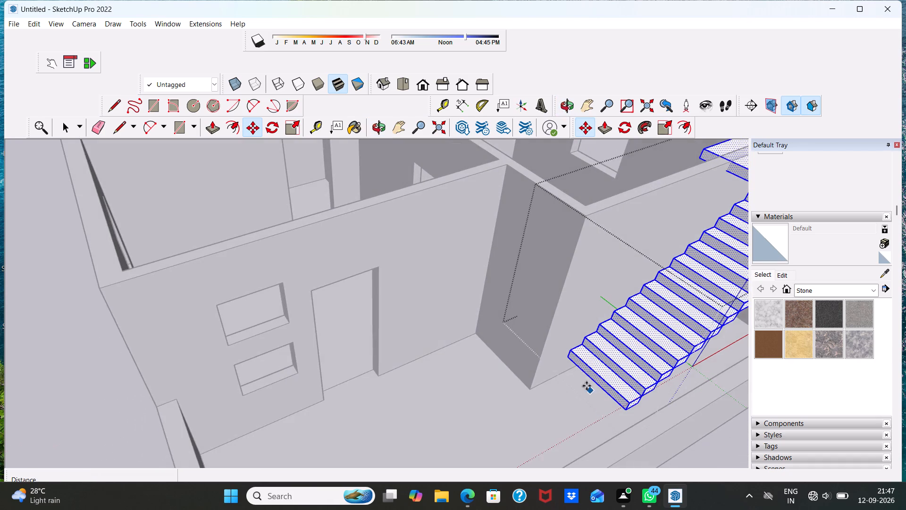
pyautogui.scroll(1, 574, 361)
pyautogui.moveTo(573, 360); pyautogui.dragTo(559, 385)
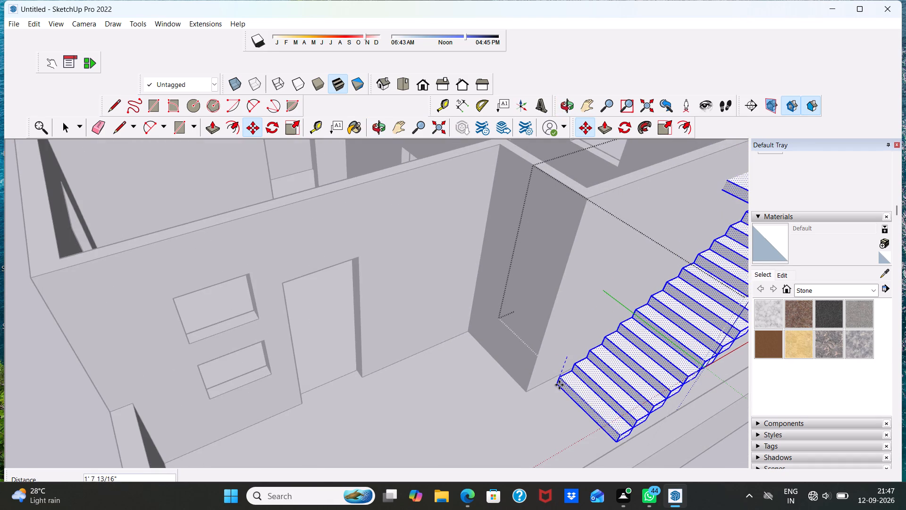
pyautogui.moveTo(559, 385); pyautogui.dragTo(551, 390)
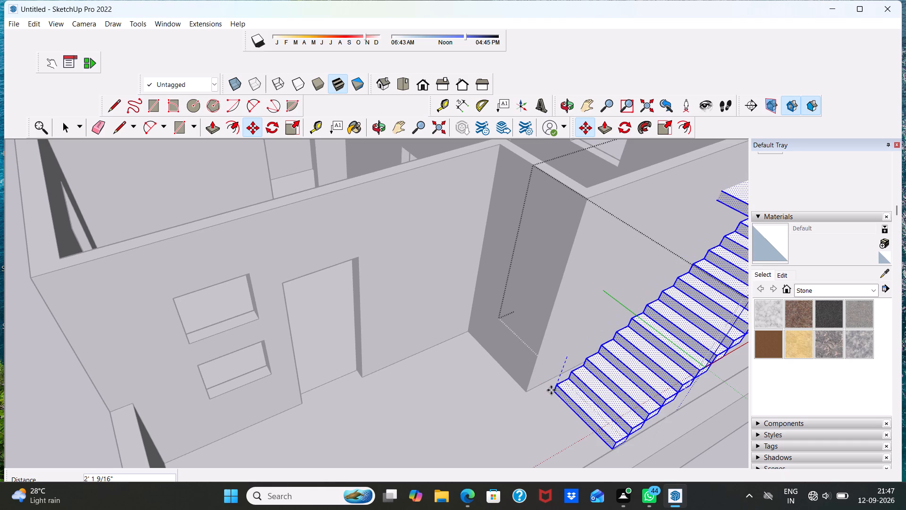
pyautogui.moveTo(551, 390); pyautogui.dragTo(548, 384)
pyautogui.click(548, 384)
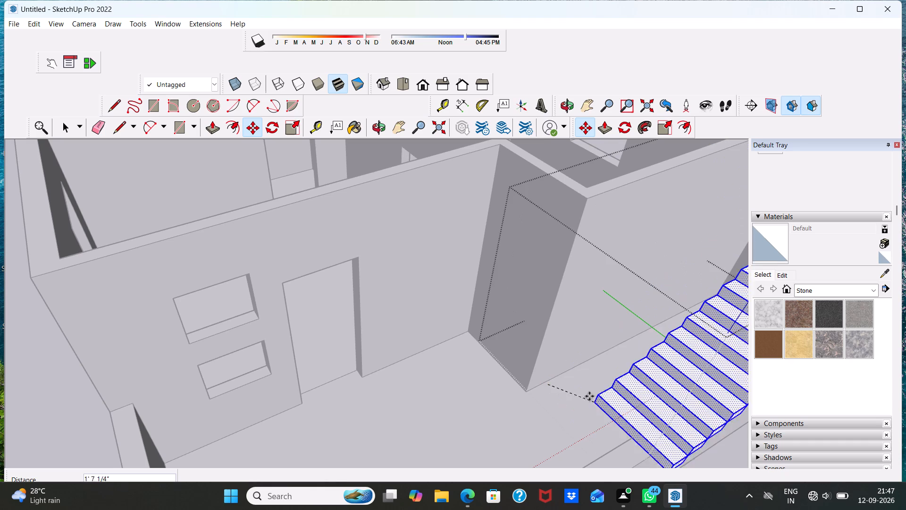
pyautogui.click(545, 389)
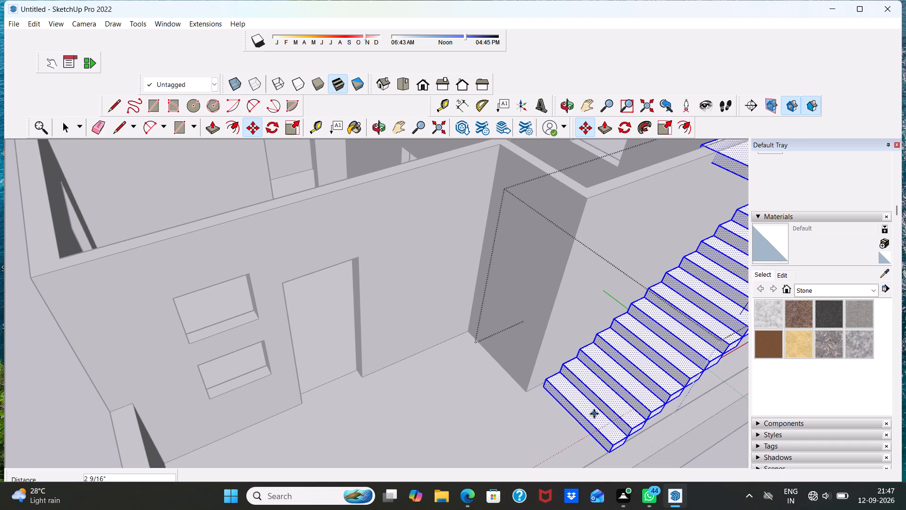
# Shift the staircase along the floor from the bottom step's lower corner, finishing with a move of about 2 9/16".
pyautogui.moveTo(594, 414); pyautogui.dragTo(519, 332, button='middle')
pyautogui.scroll(3, 531, 435)
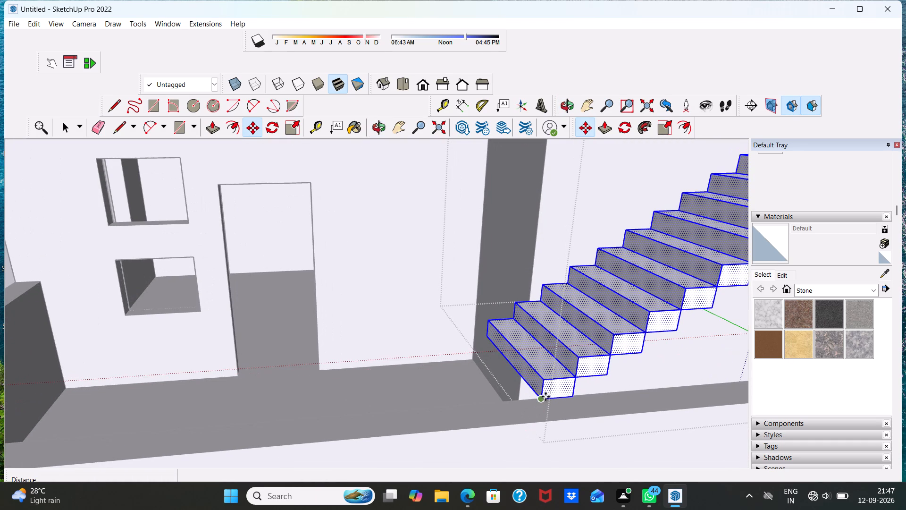
pyautogui.moveTo(545, 396); pyautogui.dragTo(522, 395)
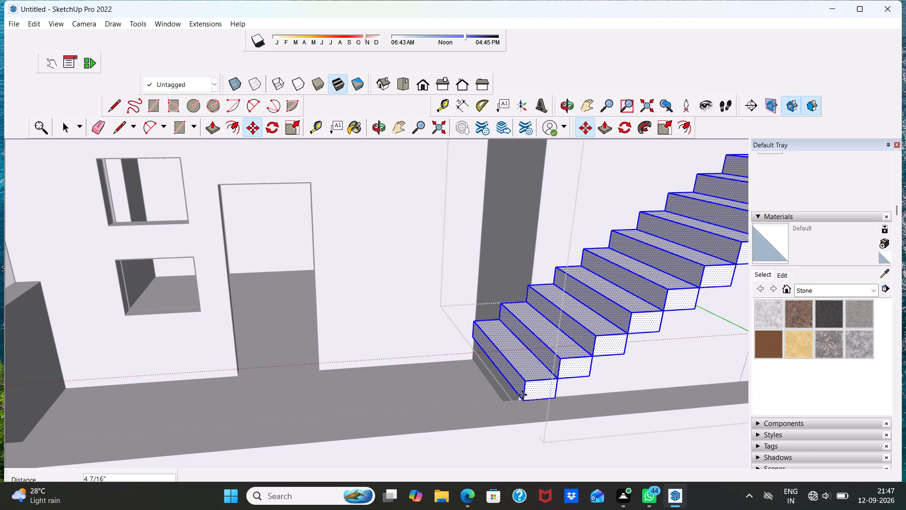
pyautogui.moveTo(522, 395); pyautogui.dragTo(484, 403)
pyautogui.click(478, 400)
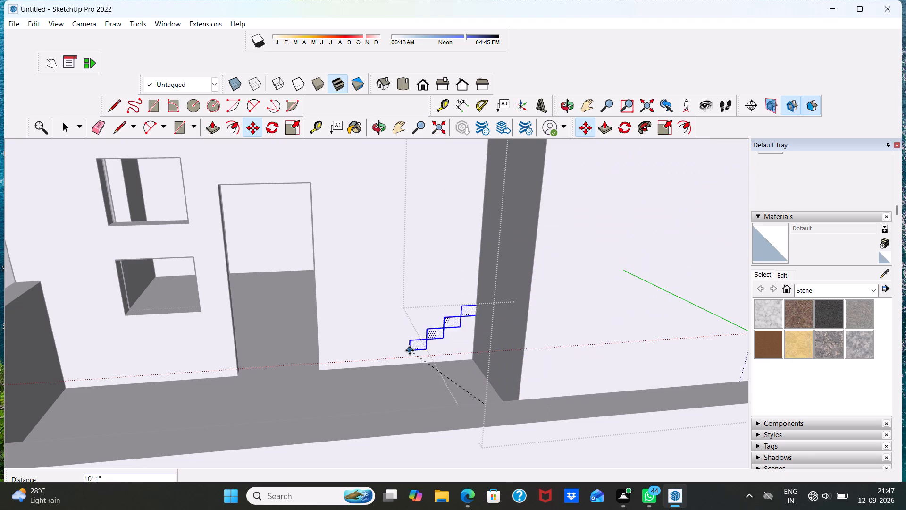
pyautogui.click(494, 400)
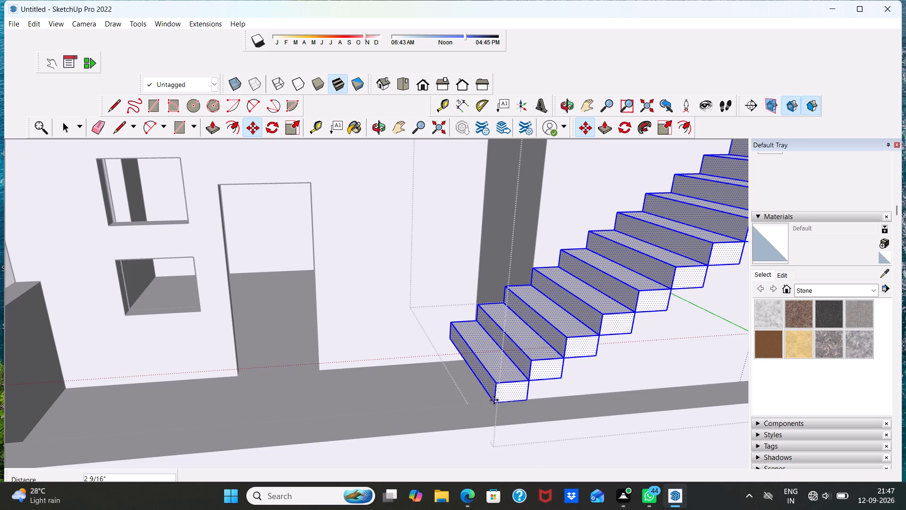
# Move the staircase by the bottom step's inner corner, bringing it farther forward and down onto the front room floor.
pyautogui.moveTo(448, 391); pyautogui.dragTo(572, 462, button='middle')
pyautogui.scroll(-9, 591, 398)
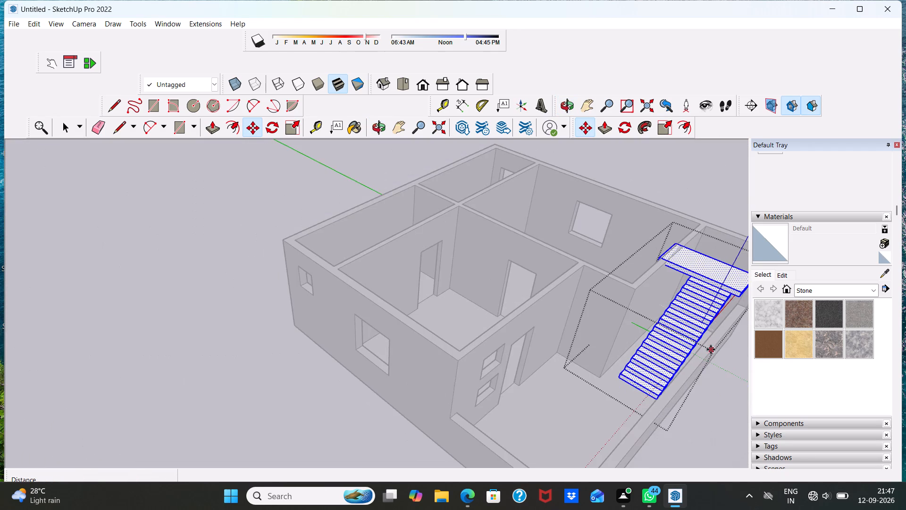
pyautogui.scroll(3, 689, 337)
pyautogui.scroll(-1, 627, 387)
pyautogui.scroll(3, 587, 408)
pyautogui.moveTo(587, 407); pyautogui.dragTo(648, 342, button='middle')
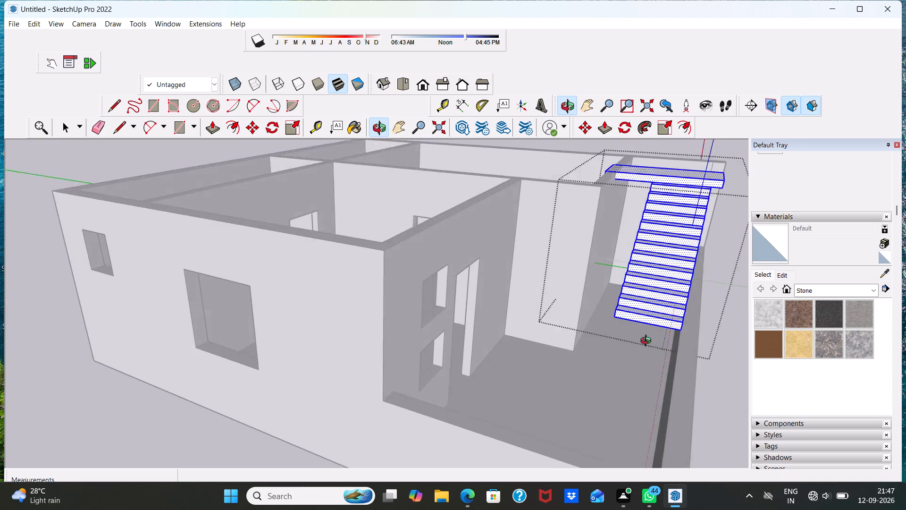
pyautogui.moveTo(648, 342); pyautogui.dragTo(649, 336, button='middle')
pyautogui.scroll(4, 639, 325)
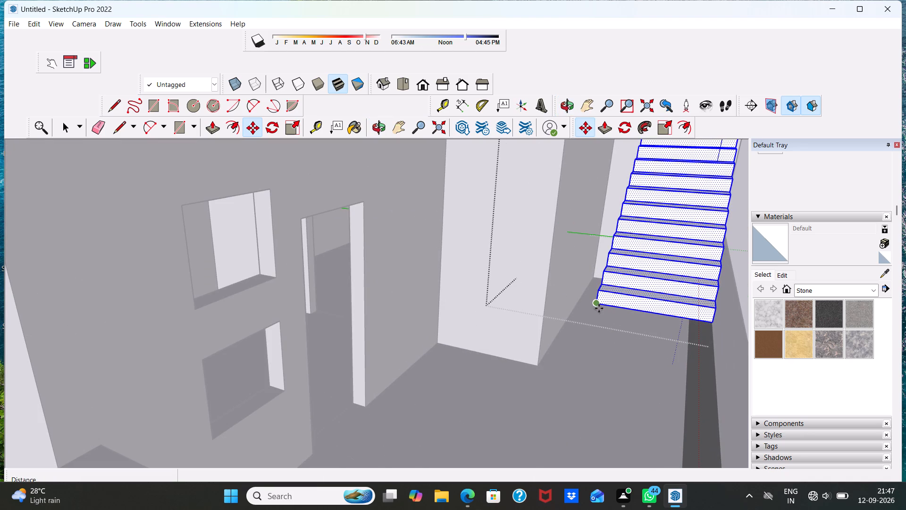
pyautogui.moveTo(599, 308); pyautogui.dragTo(553, 368)
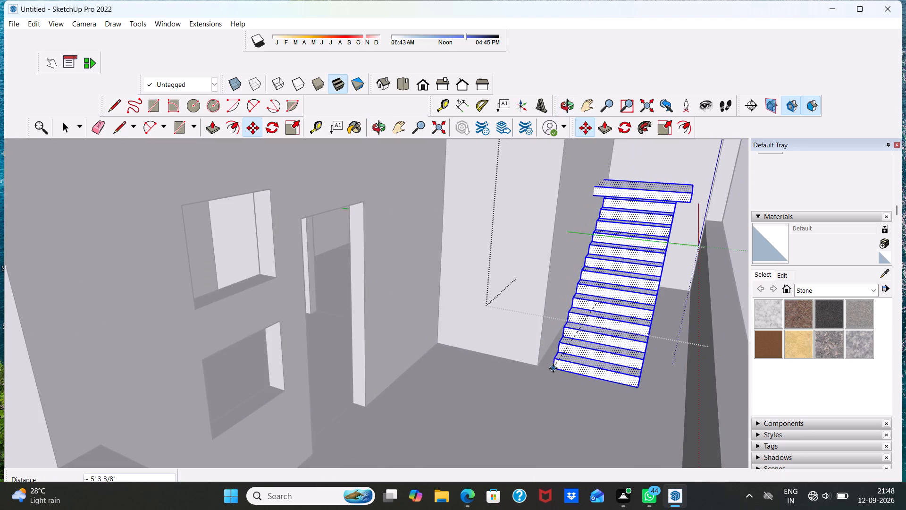
pyautogui.moveTo(553, 368); pyautogui.dragTo(553, 369)
pyautogui.click(553, 369)
pyautogui.scroll(1, 569, 375)
pyautogui.moveTo(571, 381); pyautogui.dragTo(572, 385)
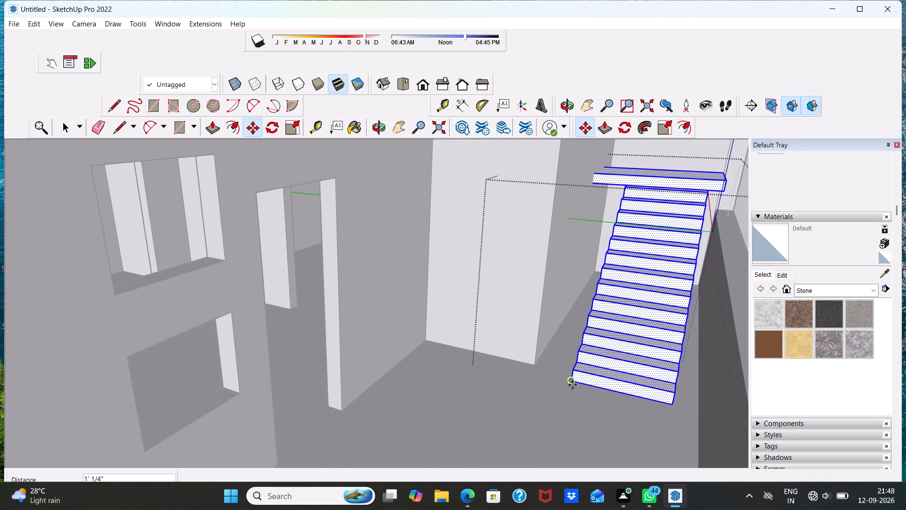
pyautogui.moveTo(572, 385); pyautogui.dragTo(572, 387)
# Reposition the staircase from the landing's outer corner toward the low wall, finishing with a 6" move, and deselect the geometry.
pyautogui.moveTo(596, 387); pyautogui.dragTo(604, 369, button='middle')
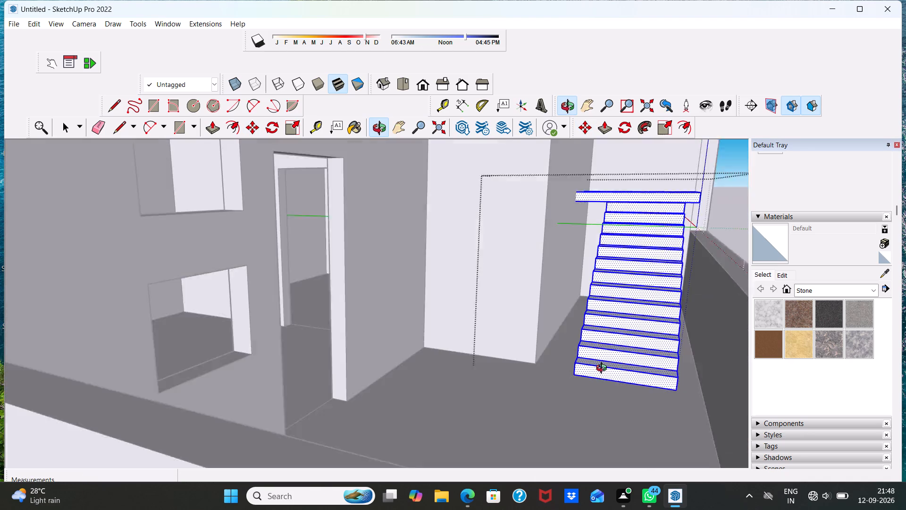
pyautogui.moveTo(604, 369); pyautogui.dragTo(602, 381, button='middle')
pyautogui.scroll(2, 602, 381)
pyautogui.scroll(-4, 601, 380)
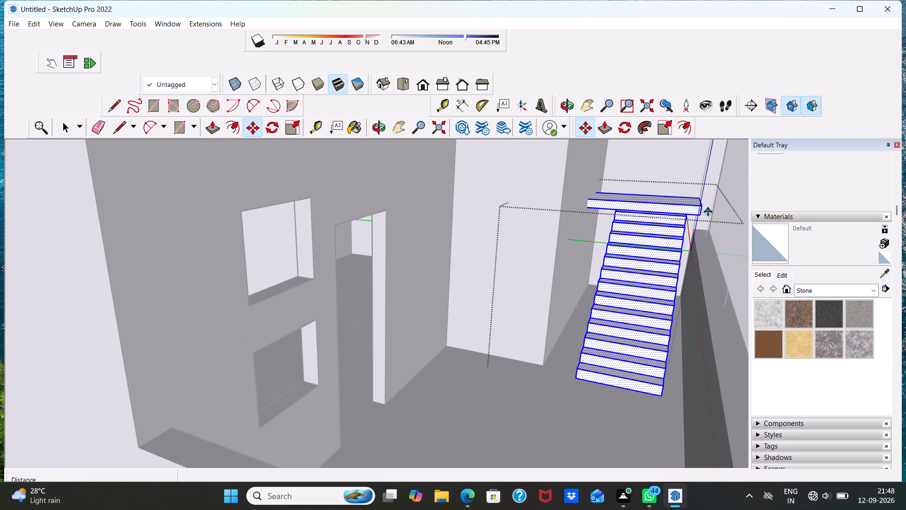
pyautogui.moveTo(704, 216); pyautogui.dragTo(714, 219)
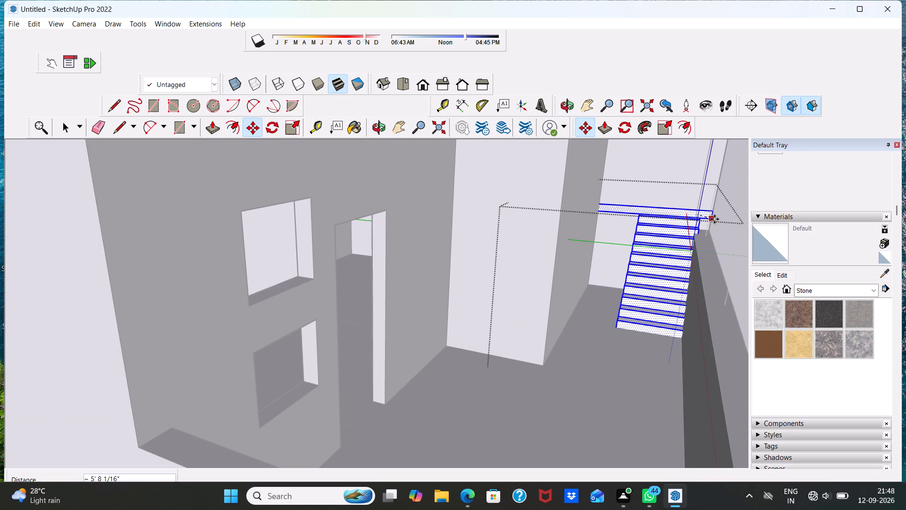
pyautogui.moveTo(714, 219); pyautogui.dragTo(700, 230)
pyautogui.scroll(-2, 700, 230)
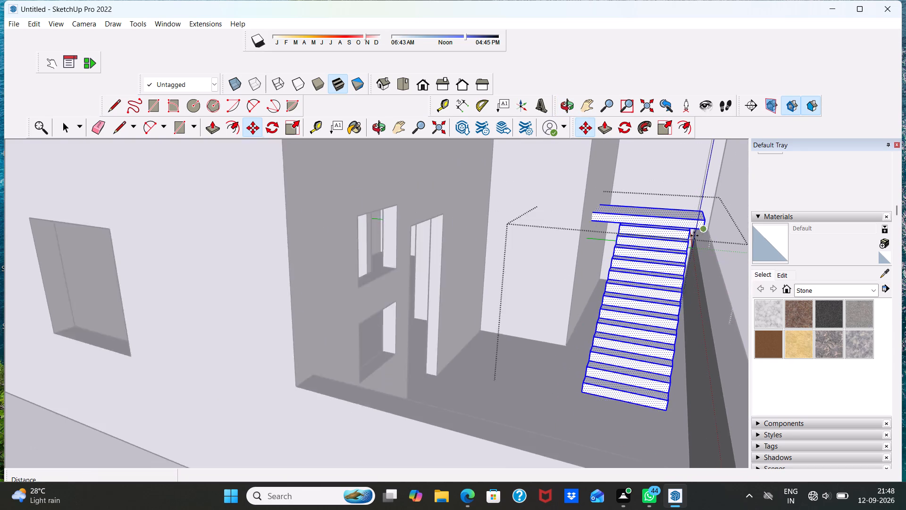
pyautogui.scroll(-1, 694, 236)
pyautogui.moveTo(705, 231); pyautogui.dragTo(714, 230)
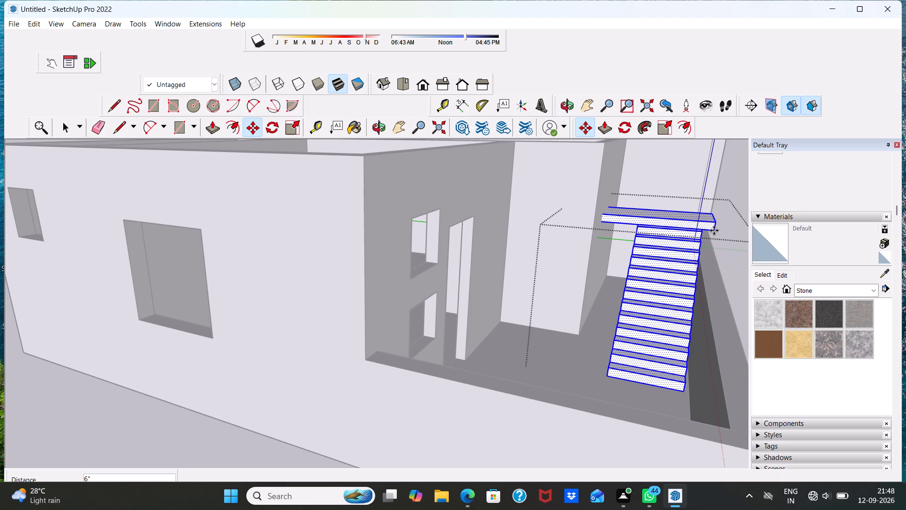
pyautogui.press('space')
pyautogui.moveTo(695, 269); pyautogui.dragTo(695, 271)
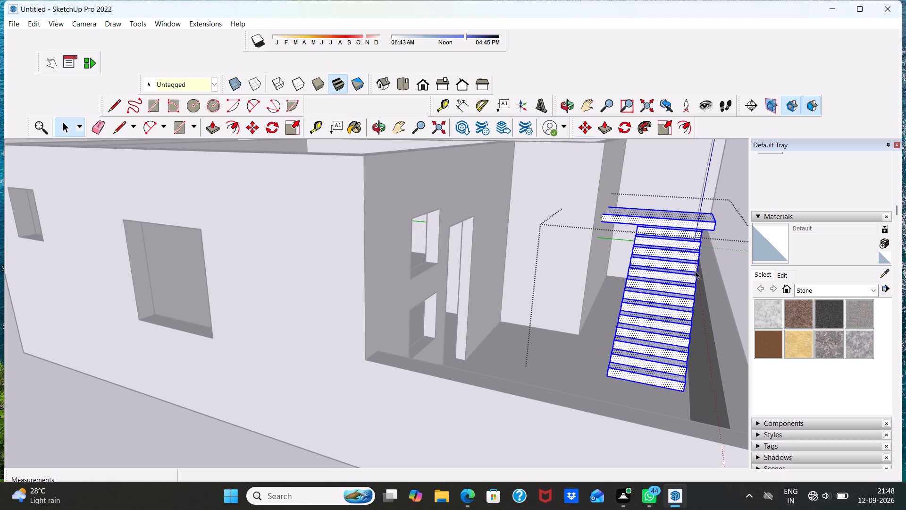
pyautogui.moveTo(695, 271); pyautogui.dragTo(696, 273)
pyautogui.click(696, 273)
# Select the staircase and scale it along red and blue from the landing's end edge to about 1.55, 0.81.
pyautogui.scroll(-7, 696, 273)
pyautogui.moveTo(696, 291); pyautogui.dragTo(732, 398, button='middle')
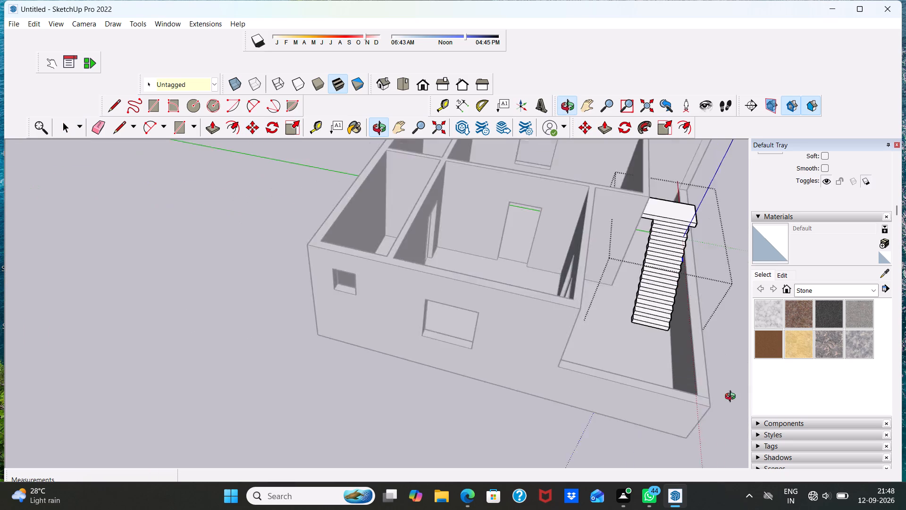
pyautogui.moveTo(732, 398); pyautogui.dragTo(751, 440, button='middle')
pyautogui.moveTo(657, 287); pyautogui.dragTo(465, 221, button='middle')
pyautogui.scroll(-2, 502, 287)
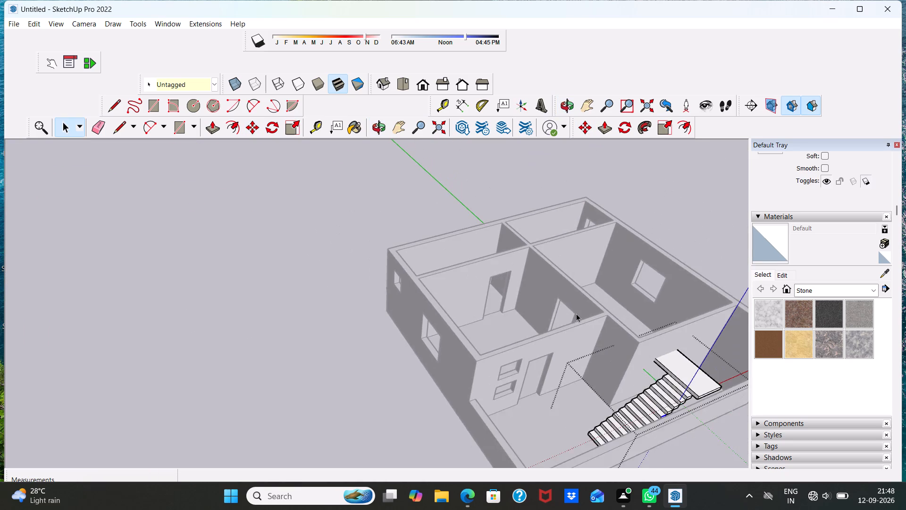
pyautogui.scroll(-6, 576, 314)
pyautogui.scroll(7, 634, 373)
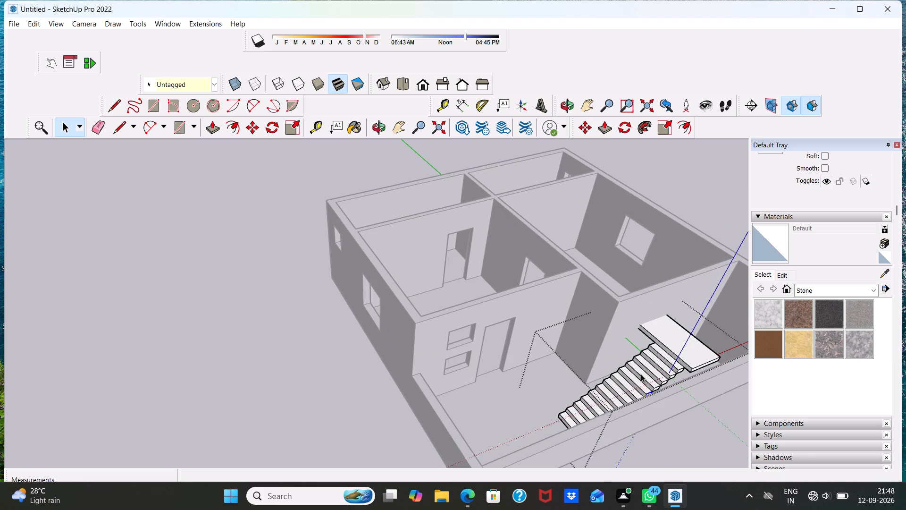
pyautogui.tripleClick(641, 373)
pyautogui.click(641, 373)
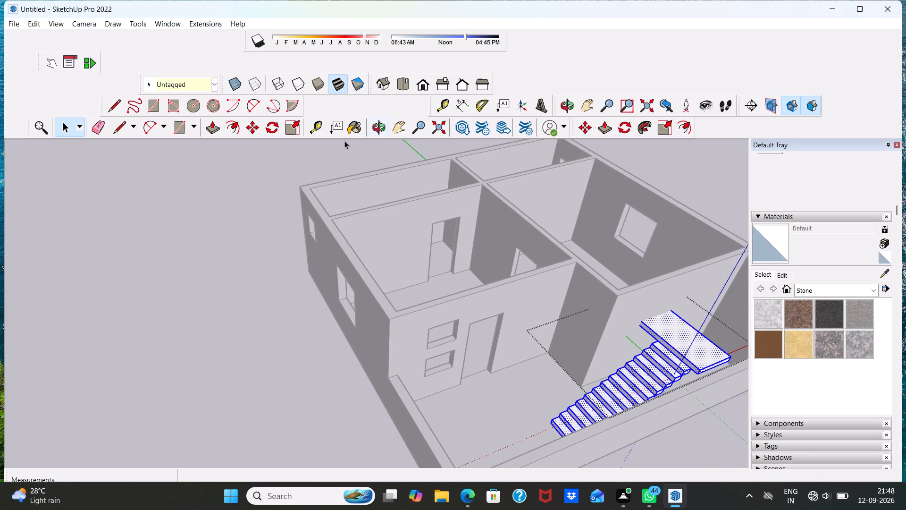
pyautogui.click(287, 127)
pyautogui.scroll(-2, 581, 318)
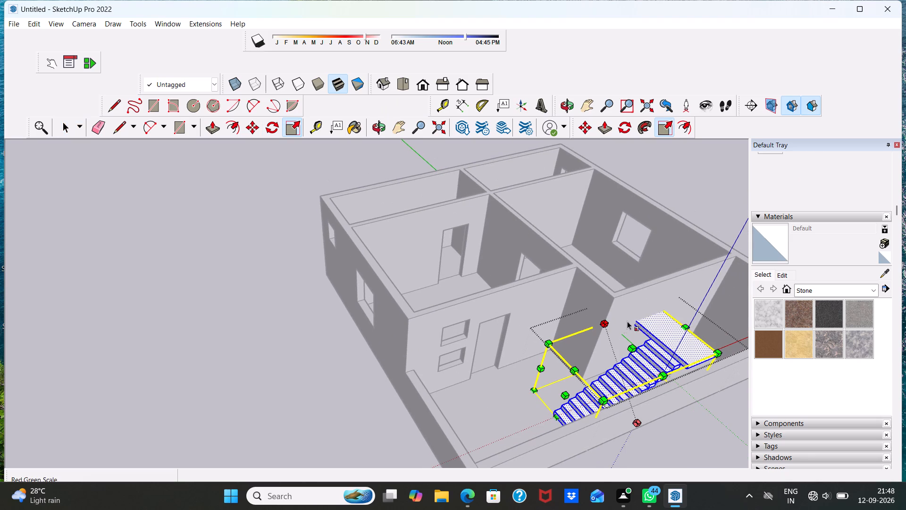
pyautogui.moveTo(680, 329); pyautogui.dragTo(715, 309)
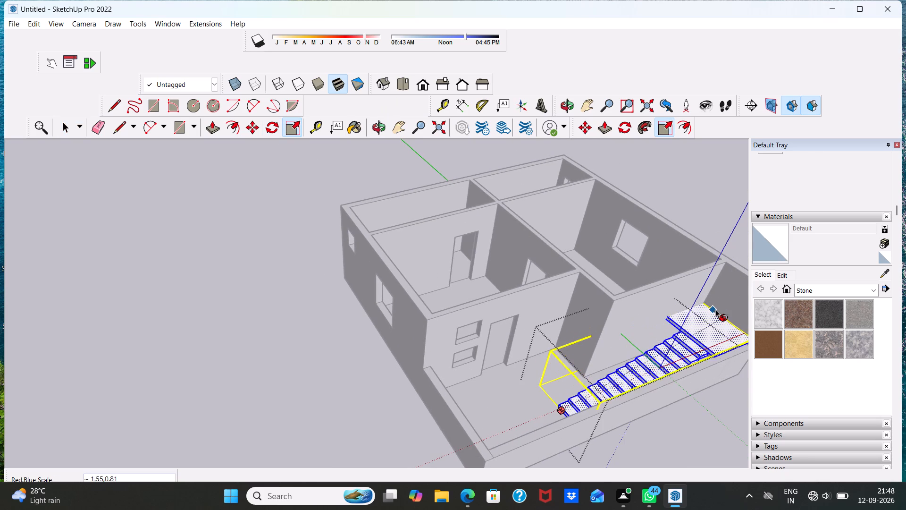
pyautogui.moveTo(715, 309); pyautogui.dragTo(723, 308)
# Scale the staircase along green and blue from the upper edge beyond the inner wall to about 0.94, 1.11.
pyautogui.scroll(-4, 688, 283)
pyautogui.moveTo(657, 286); pyautogui.dragTo(575, 389, button='middle')
pyautogui.scroll(1, 570, 375)
pyautogui.scroll(-8, 567, 352)
pyautogui.moveTo(620, 382); pyautogui.dragTo(493, 428, button='middle')
pyautogui.scroll(1, 473, 392)
pyautogui.scroll(-9, 449, 362)
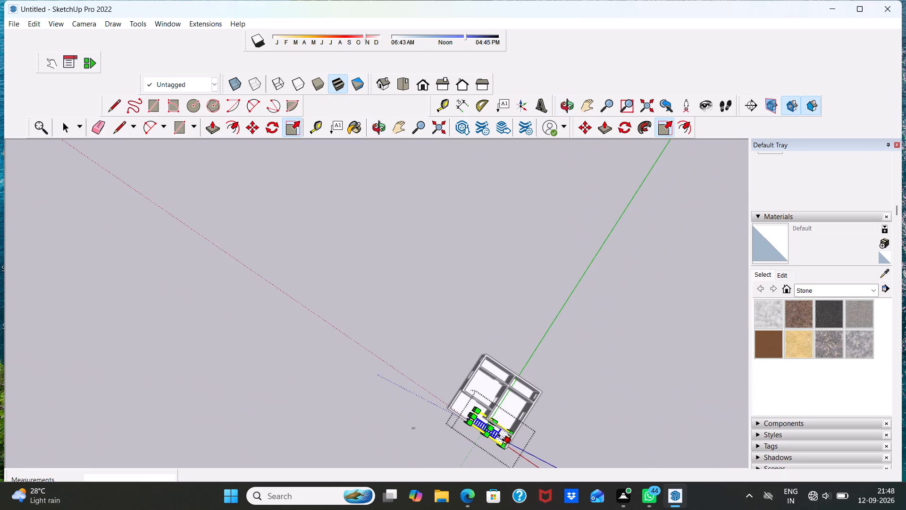
pyautogui.scroll(11, 498, 441)
pyautogui.moveTo(450, 481); pyautogui.dragTo(511, 388, button='middle')
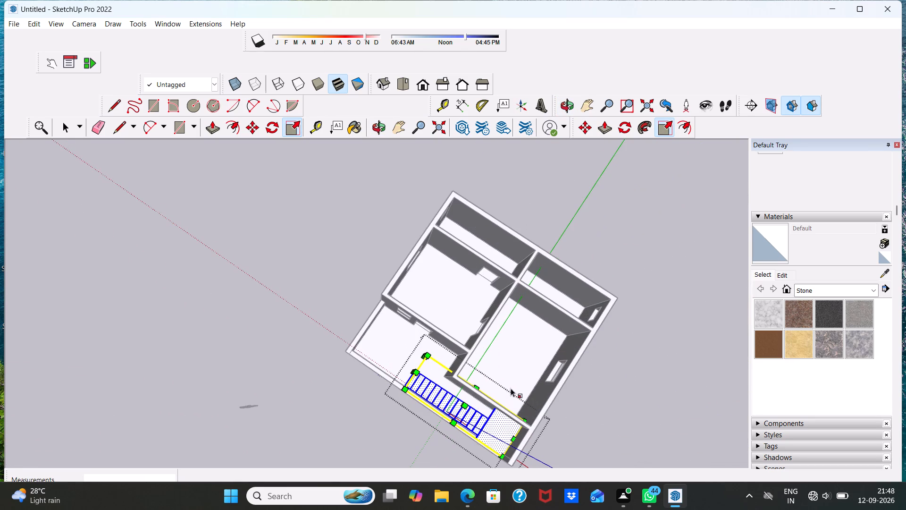
pyautogui.moveTo(511, 388); pyautogui.dragTo(499, 408, button='middle')
pyautogui.moveTo(495, 415); pyautogui.dragTo(514, 381, button='middle')
pyautogui.scroll(-1, 519, 365)
pyautogui.scroll(2, 519, 365)
pyautogui.moveTo(512, 372); pyautogui.dragTo(197, 279, button='middle')
pyautogui.scroll(4, 304, 426)
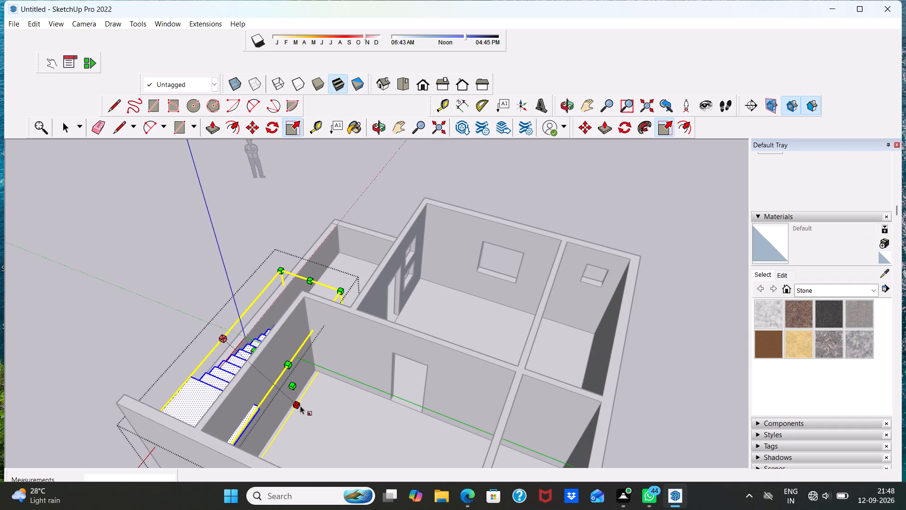
pyautogui.moveTo(289, 363); pyautogui.dragTo(283, 359)
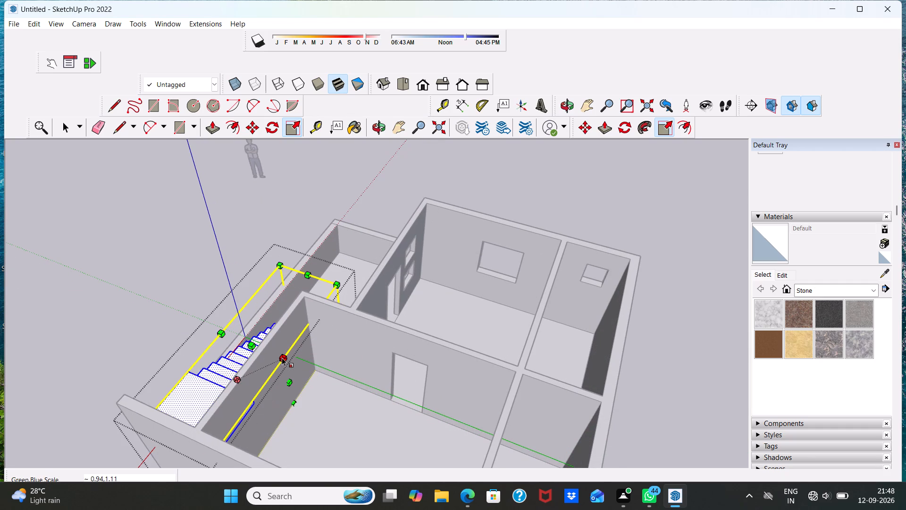
pyautogui.moveTo(286, 359); pyautogui.dragTo(278, 353)
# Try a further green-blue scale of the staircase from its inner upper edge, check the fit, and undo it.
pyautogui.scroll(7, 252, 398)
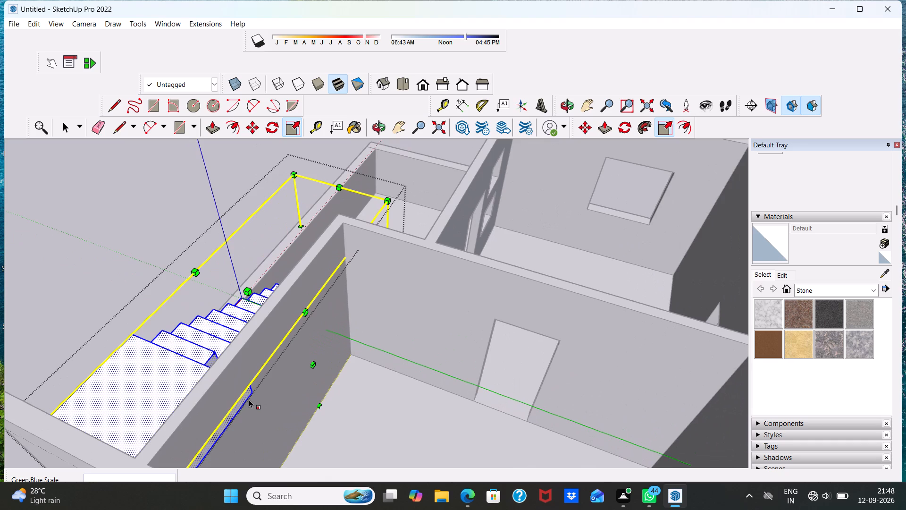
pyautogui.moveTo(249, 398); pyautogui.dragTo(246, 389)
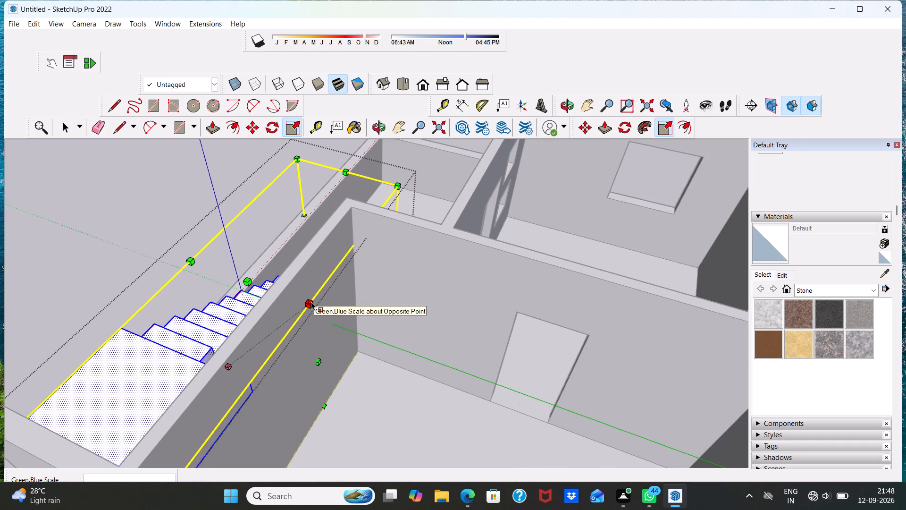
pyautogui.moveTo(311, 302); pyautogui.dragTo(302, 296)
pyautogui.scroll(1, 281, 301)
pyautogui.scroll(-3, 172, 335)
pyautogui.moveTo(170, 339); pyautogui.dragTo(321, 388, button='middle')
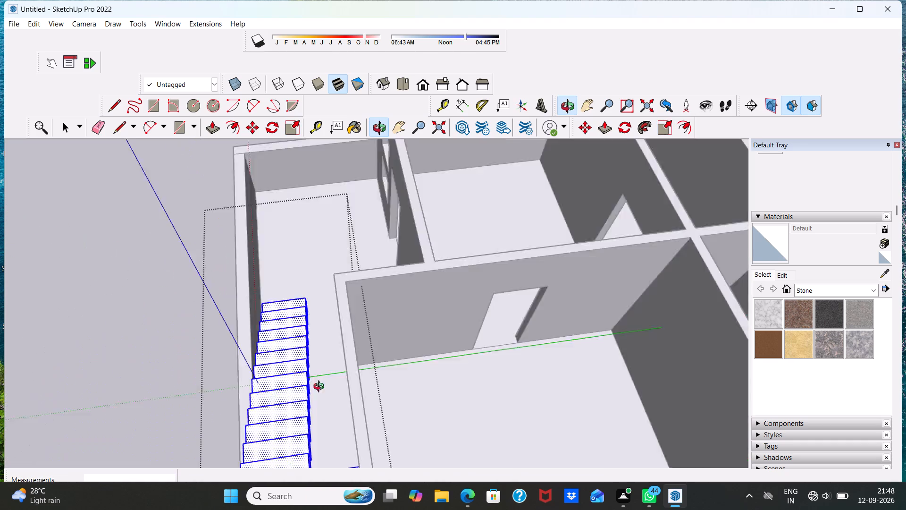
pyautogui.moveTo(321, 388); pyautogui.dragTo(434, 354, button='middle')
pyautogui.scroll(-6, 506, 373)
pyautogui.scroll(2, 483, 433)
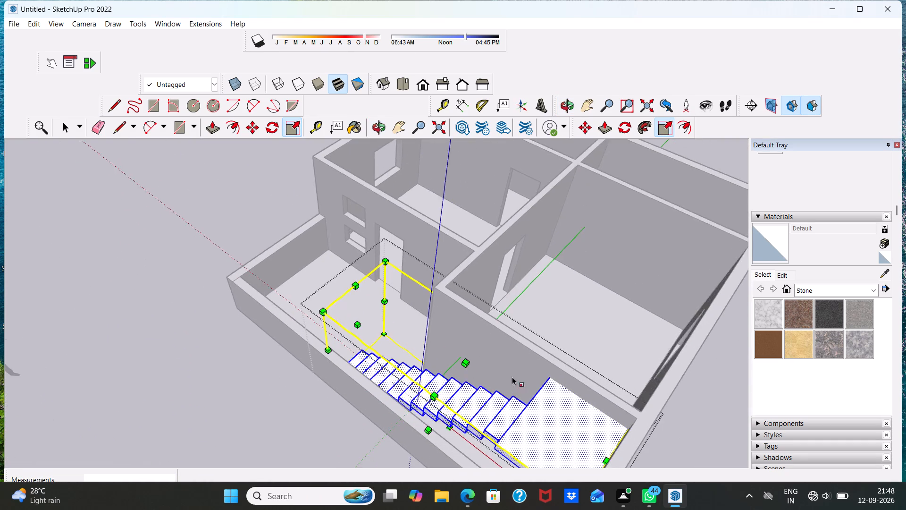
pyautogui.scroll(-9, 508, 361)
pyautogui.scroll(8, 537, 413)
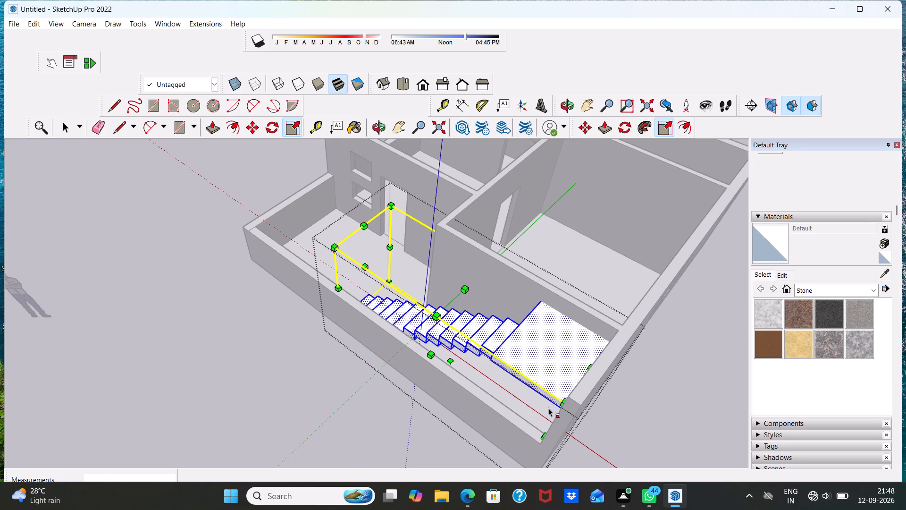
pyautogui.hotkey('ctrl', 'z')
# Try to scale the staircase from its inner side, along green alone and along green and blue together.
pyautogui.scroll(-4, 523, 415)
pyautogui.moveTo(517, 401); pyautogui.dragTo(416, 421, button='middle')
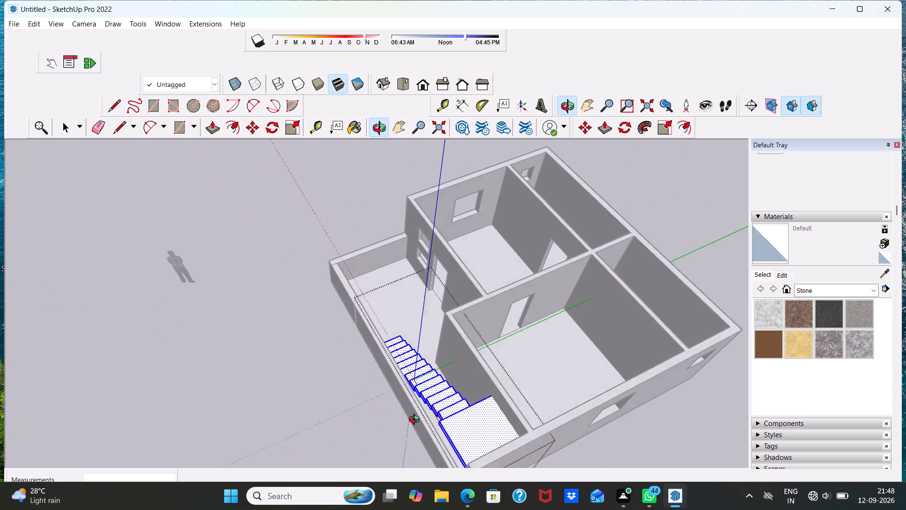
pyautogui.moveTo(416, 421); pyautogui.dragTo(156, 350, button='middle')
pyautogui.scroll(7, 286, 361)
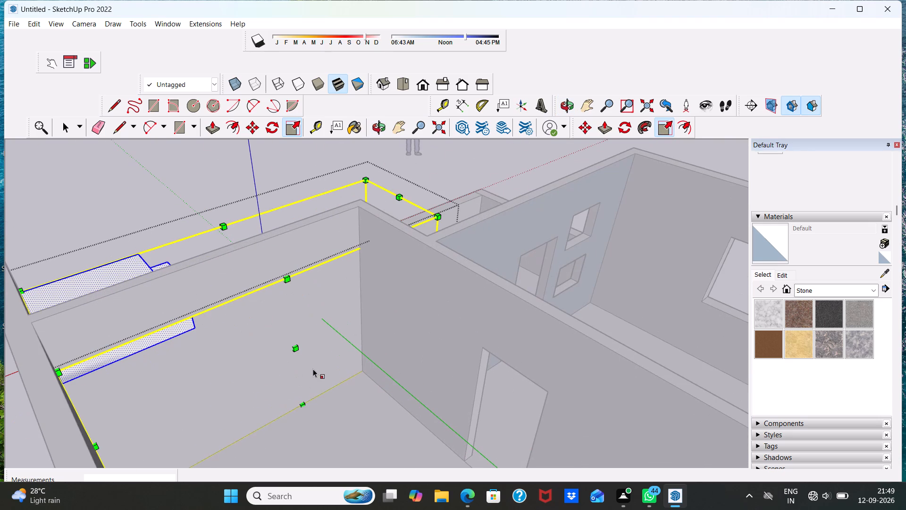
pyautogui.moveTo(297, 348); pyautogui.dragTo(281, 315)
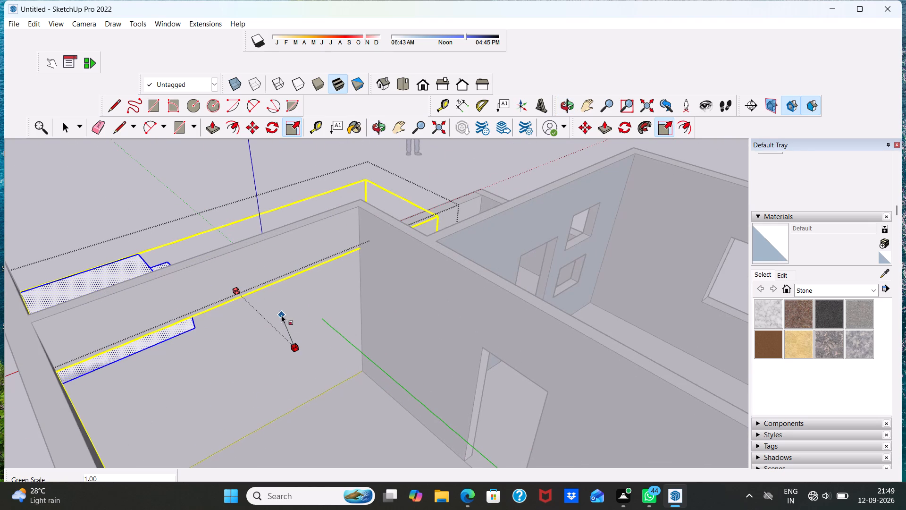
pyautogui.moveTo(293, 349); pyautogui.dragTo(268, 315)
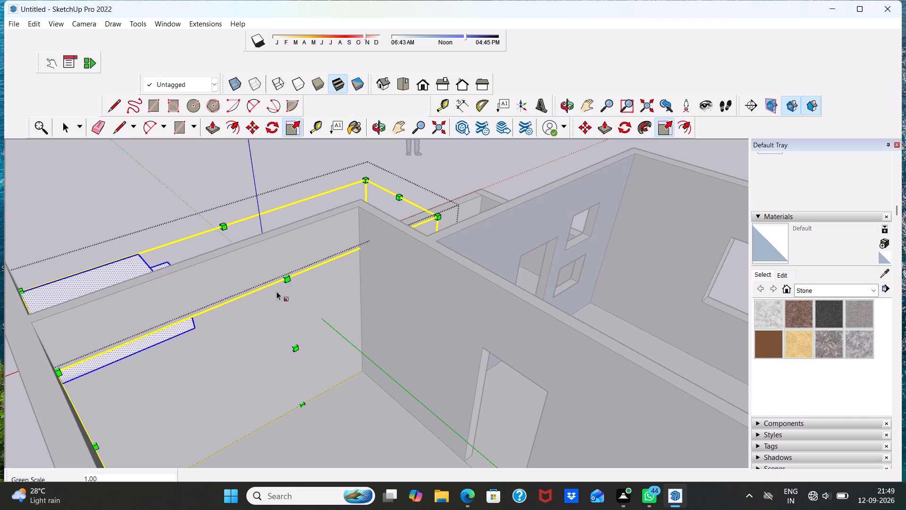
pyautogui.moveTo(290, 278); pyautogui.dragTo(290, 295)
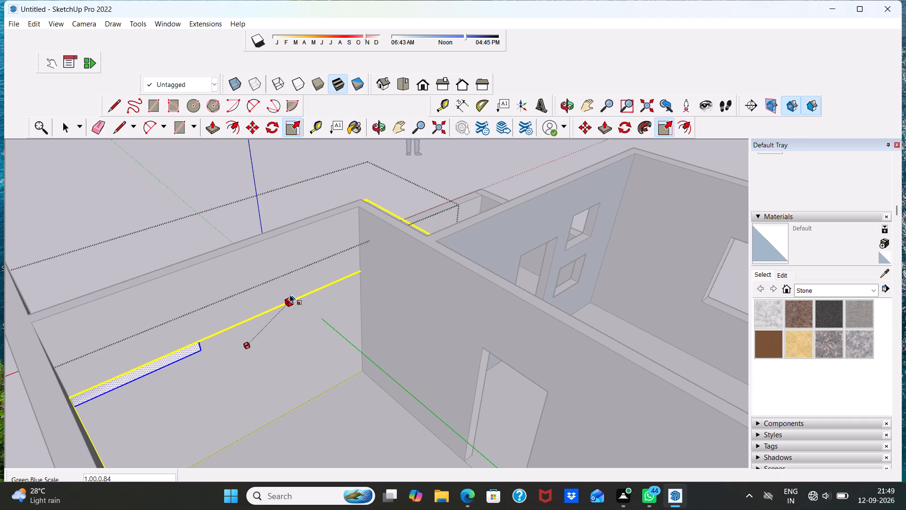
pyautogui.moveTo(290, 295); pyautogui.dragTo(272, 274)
# Scale the staircase from the landing's inner upper corner so the landing no longer protrudes through the inner wall.
pyautogui.scroll(3, 214, 361)
pyautogui.scroll(-4, 109, 363)
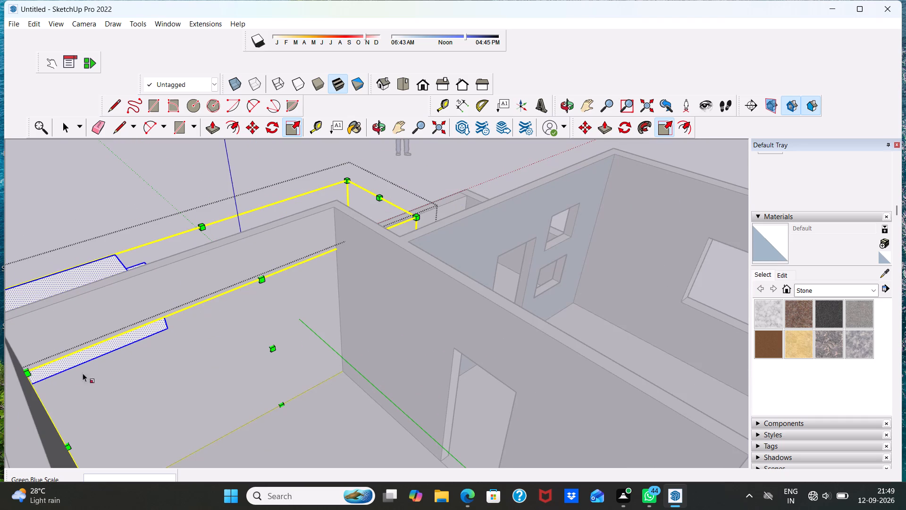
pyautogui.moveTo(29, 373); pyautogui.dragTo(24, 351)
pyautogui.scroll(-8, 87, 381)
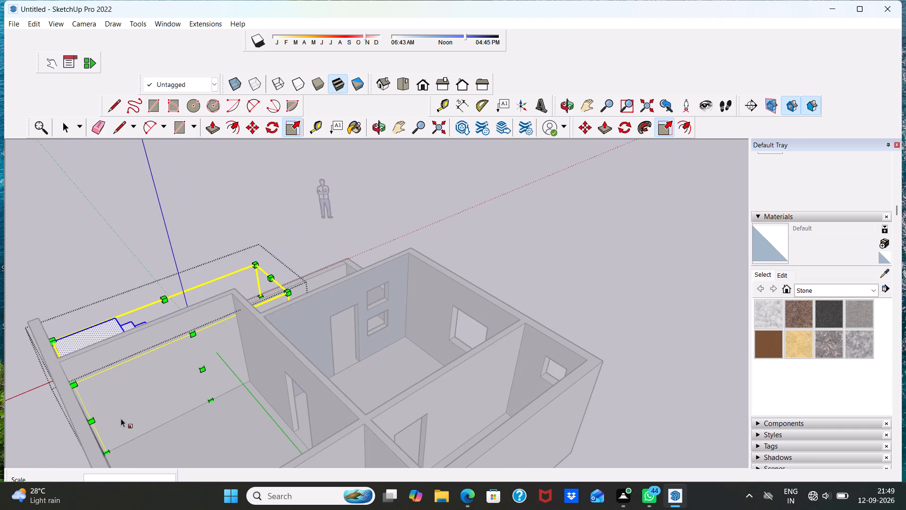
# Shorten the staircase along red and blue from the landing's end edge, finishing with a scale of about 0.90, 0.97.
pyautogui.moveTo(120, 425); pyautogui.dragTo(466, 320, button='middle')
pyautogui.scroll(-3, 471, 329)
pyautogui.moveTo(468, 347); pyautogui.dragTo(624, 396, button='middle')
pyautogui.scroll(2, 640, 357)
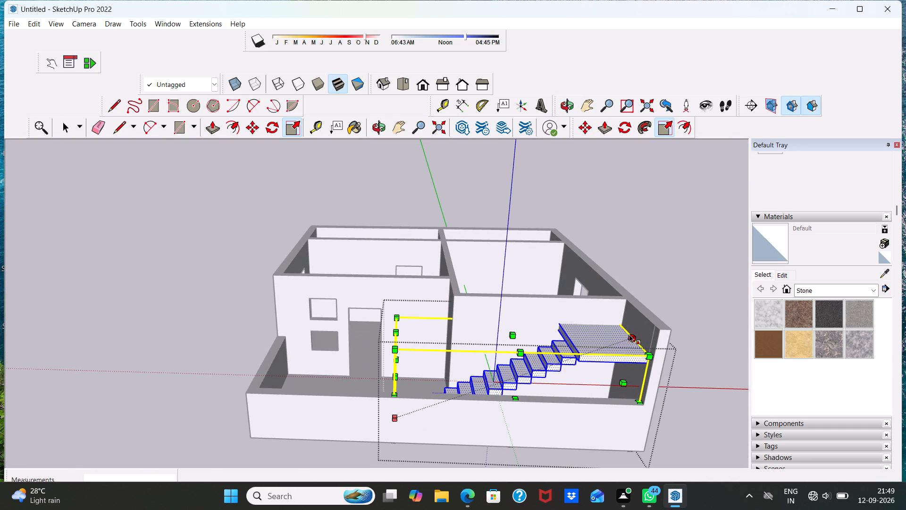
pyautogui.moveTo(633, 334); pyautogui.dragTo(608, 341)
pyautogui.scroll(3, 569, 352)
pyautogui.scroll(-4, 527, 360)
pyautogui.moveTo(603, 339); pyautogui.dragTo(579, 344)
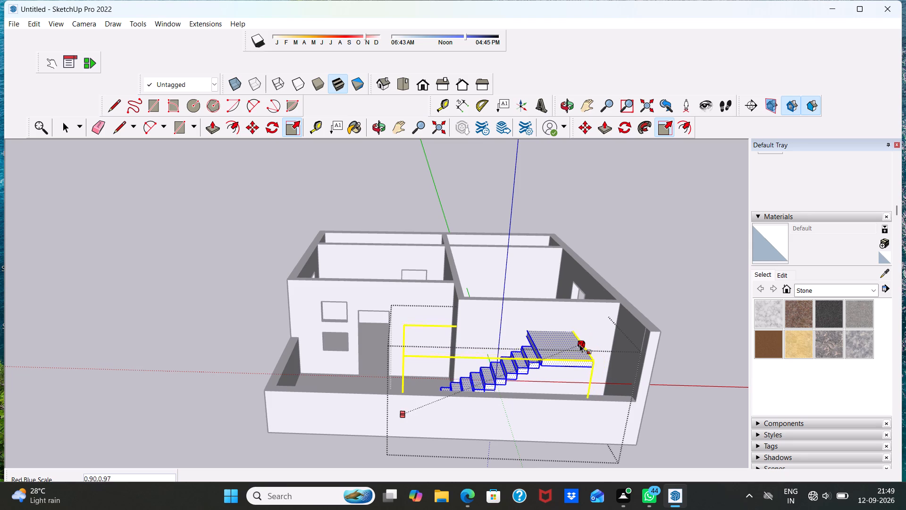
pyautogui.moveTo(579, 344); pyautogui.dragTo(572, 346)
# Scale the staircase uniformly from the landing's inner corner to about 0.93.
pyautogui.scroll(3, 532, 353)
pyautogui.scroll(-3, 529, 353)
pyautogui.moveTo(493, 348); pyautogui.dragTo(535, 352, button='middle')
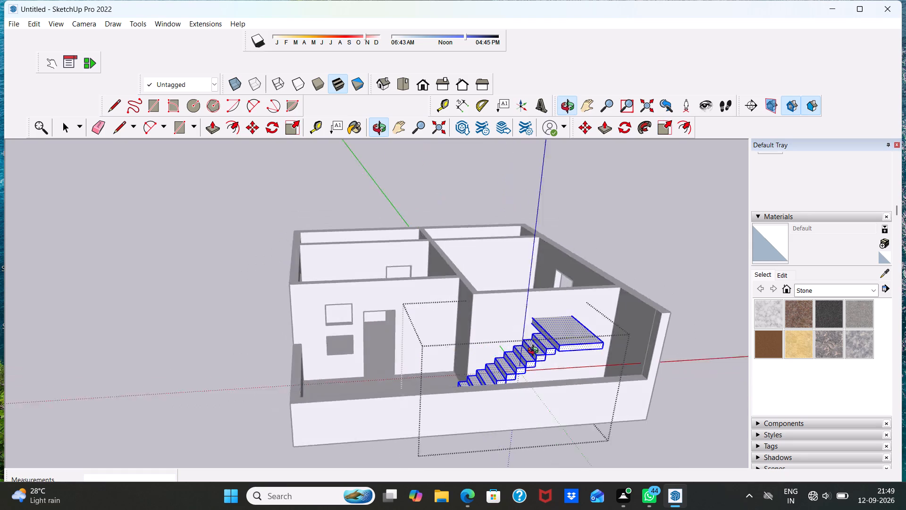
pyautogui.moveTo(535, 352); pyautogui.dragTo(604, 374, button='middle')
pyautogui.scroll(1, 539, 322)
pyautogui.scroll(-3, 557, 312)
pyautogui.moveTo(557, 308); pyautogui.dragTo(715, 430, button='middle')
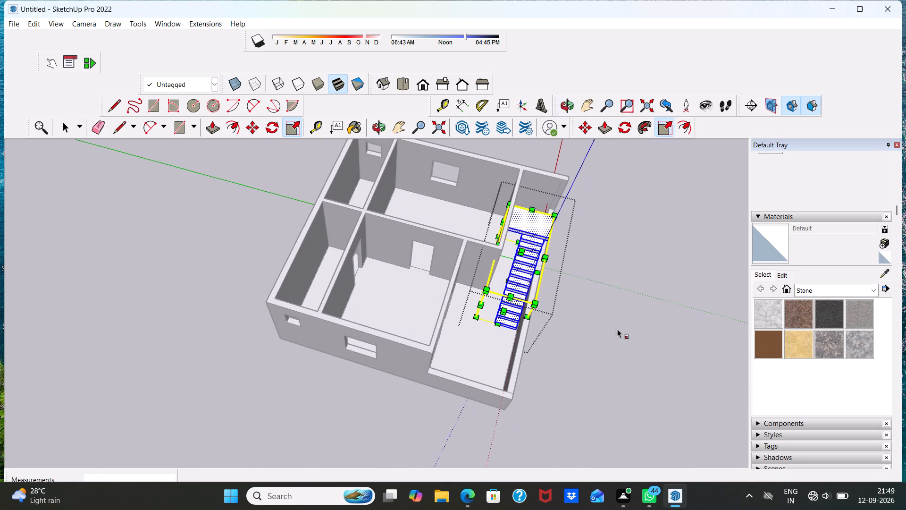
pyautogui.moveTo(547, 285); pyautogui.dragTo(641, 327, button='middle')
pyautogui.scroll(5, 445, 219)
pyautogui.scroll(-5, 445, 219)
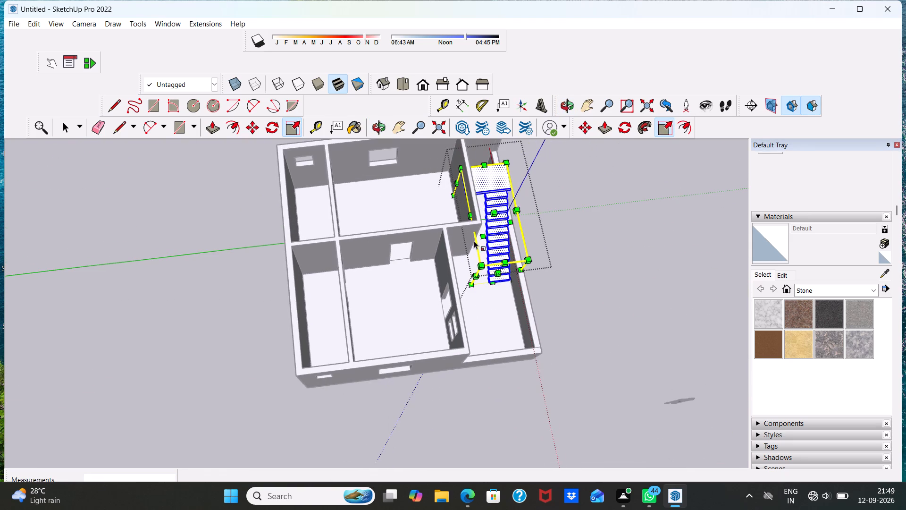
pyautogui.moveTo(459, 212); pyautogui.dragTo(525, 307, button='middle')
pyautogui.scroll(2, 454, 198)
pyautogui.scroll(-4, 454, 198)
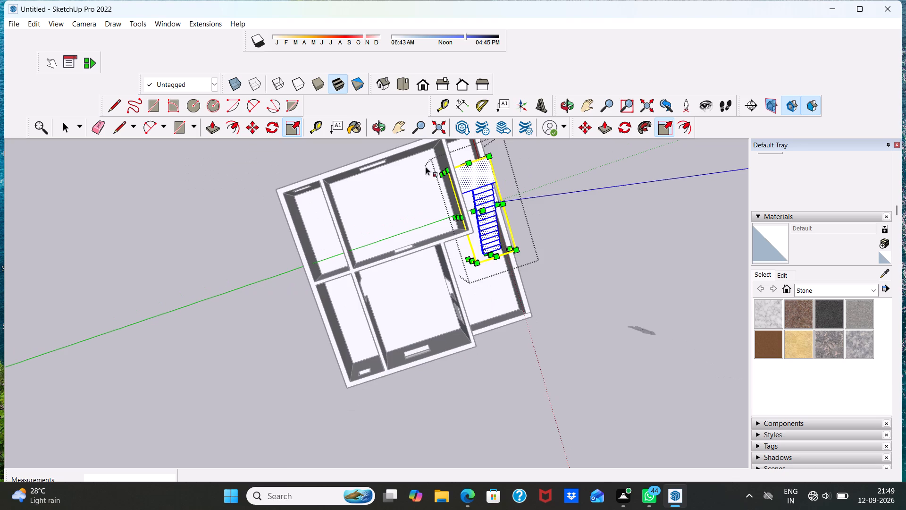
pyautogui.scroll(4, 436, 182)
pyautogui.moveTo(456, 169); pyautogui.dragTo(469, 168)
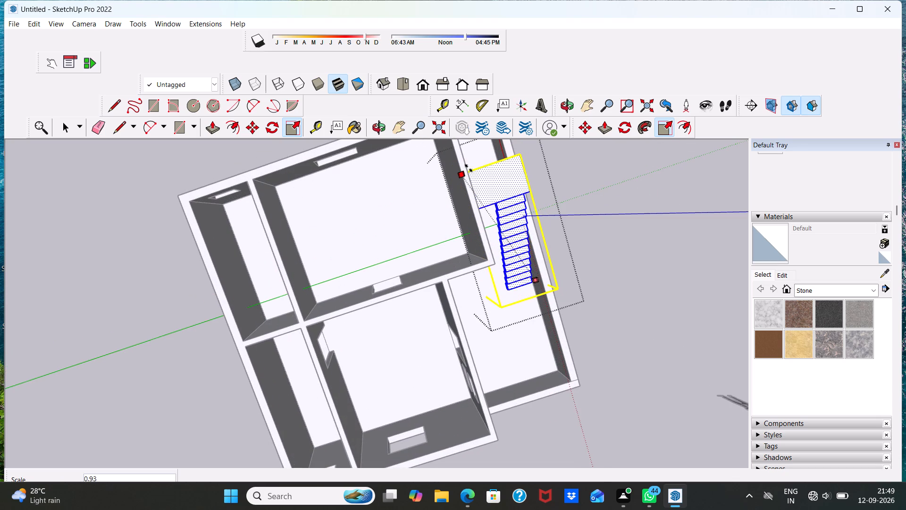
pyautogui.moveTo(469, 168); pyautogui.dragTo(471, 166)
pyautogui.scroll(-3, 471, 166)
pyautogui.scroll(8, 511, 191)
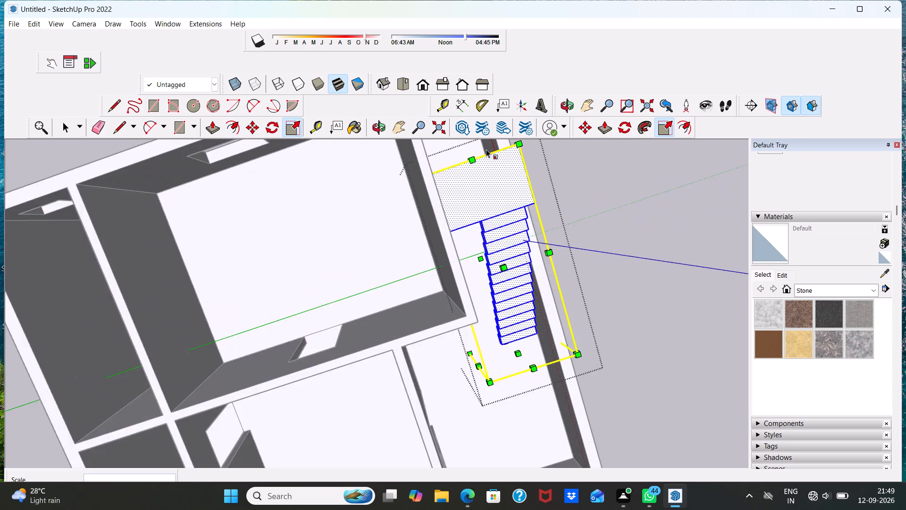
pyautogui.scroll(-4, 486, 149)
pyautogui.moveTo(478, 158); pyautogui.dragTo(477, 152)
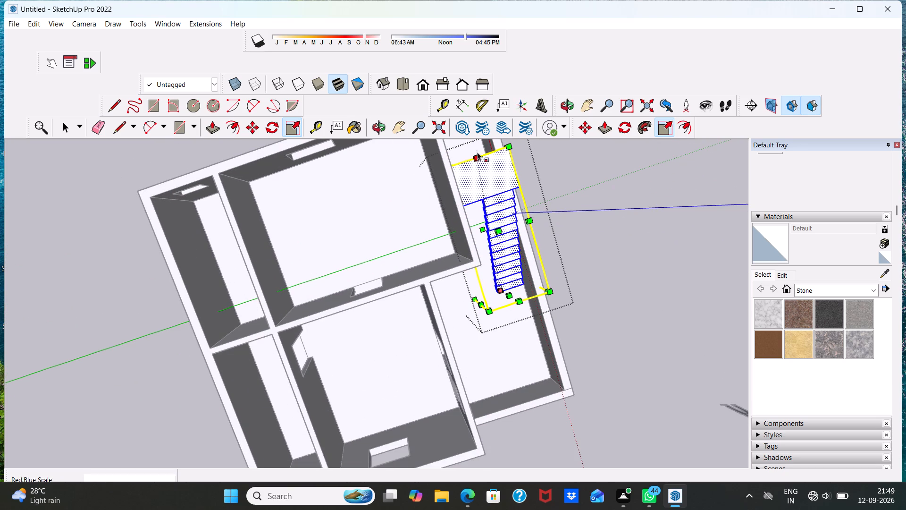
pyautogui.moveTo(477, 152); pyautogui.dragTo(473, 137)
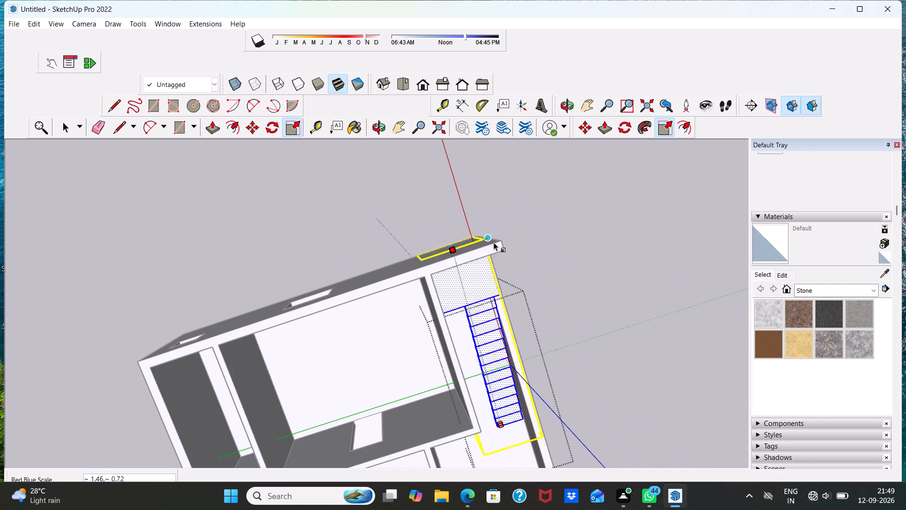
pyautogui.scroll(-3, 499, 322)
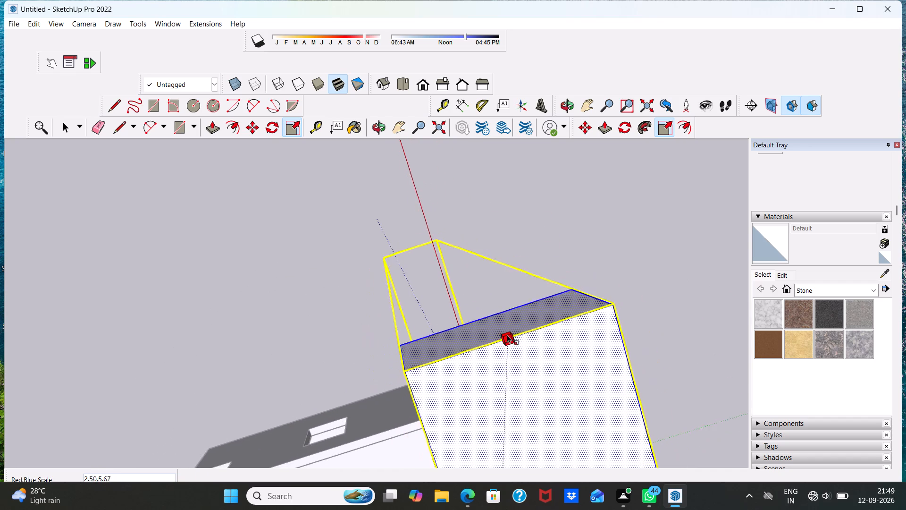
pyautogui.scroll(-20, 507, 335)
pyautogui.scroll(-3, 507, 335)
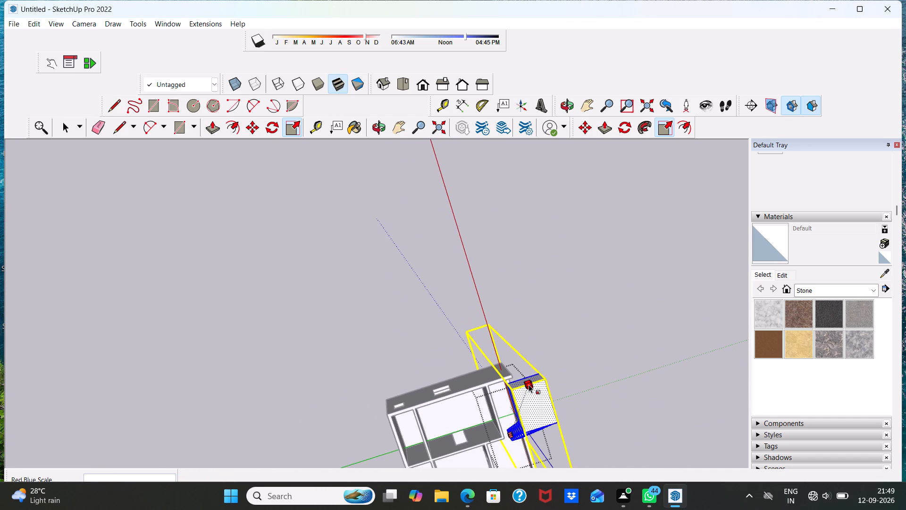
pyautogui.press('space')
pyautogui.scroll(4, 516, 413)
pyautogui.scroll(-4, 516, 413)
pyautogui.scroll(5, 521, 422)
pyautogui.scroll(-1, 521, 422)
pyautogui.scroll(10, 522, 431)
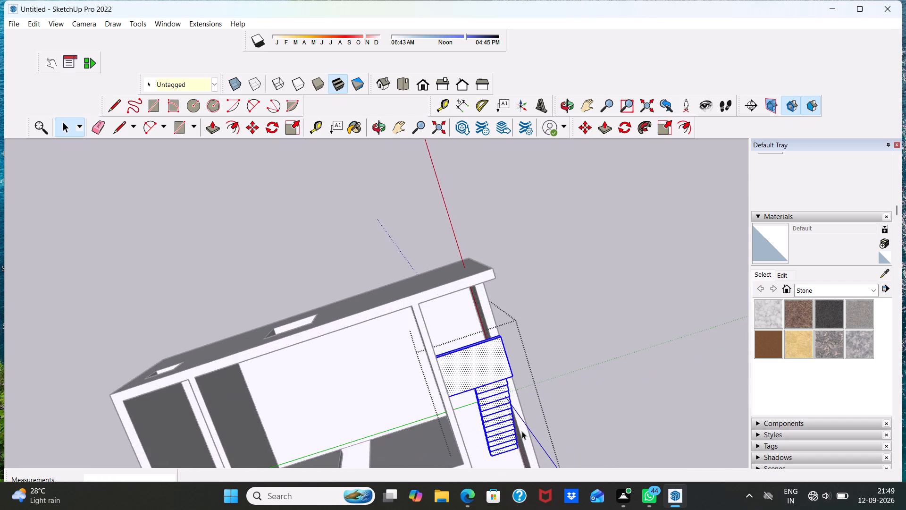
# Move the staircase about 4' 5" along the red axis toward the end wall behind the landing.
pyautogui.scroll(3, 522, 431)
pyautogui.scroll(-7, 329, 261)
pyautogui.press('space')
pyautogui.press('space')
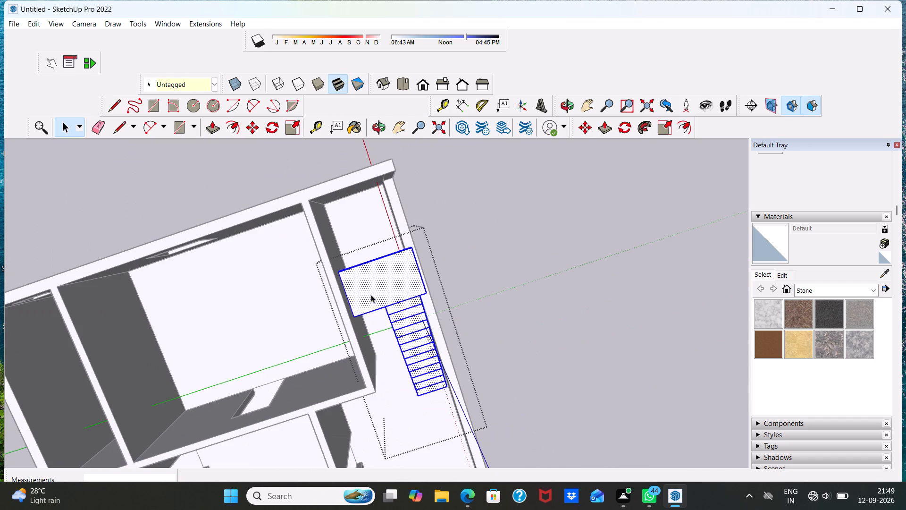
pyautogui.scroll(-5, 396, 358)
pyautogui.moveTo(416, 388); pyautogui.dragTo(336, 210, button='middle')
pyautogui.scroll(3, 336, 203)
pyautogui.scroll(-1, 382, 393)
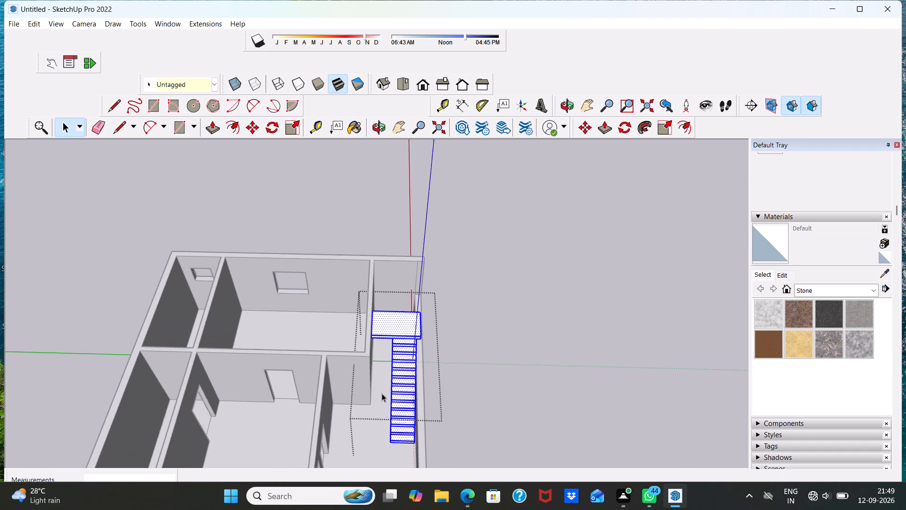
pyautogui.scroll(-3, 388, 386)
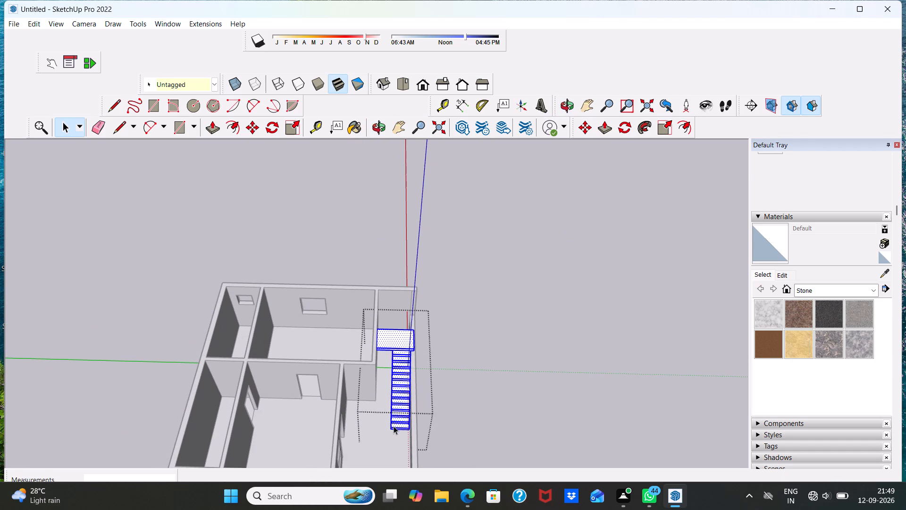
pyautogui.doubleClick(394, 426)
pyautogui.click(392, 426)
pyautogui.tripleClick(398, 418)
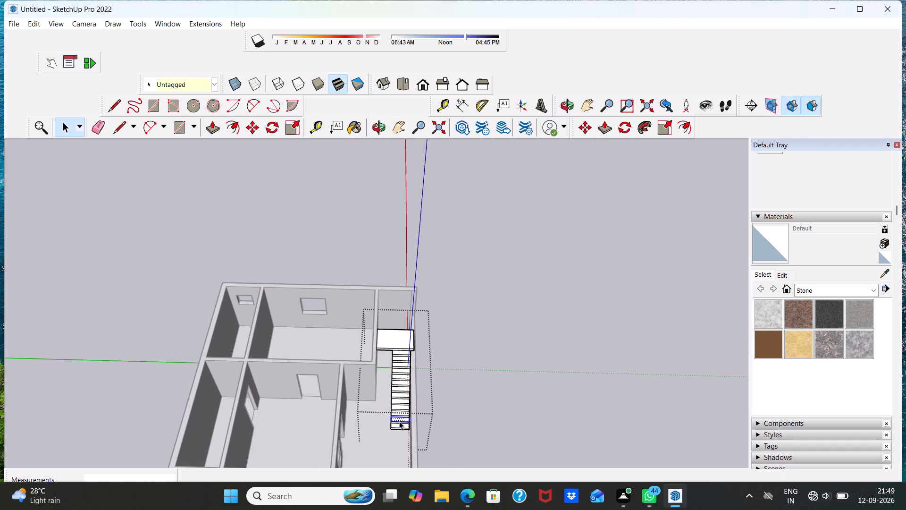
pyautogui.doubleClick(399, 421)
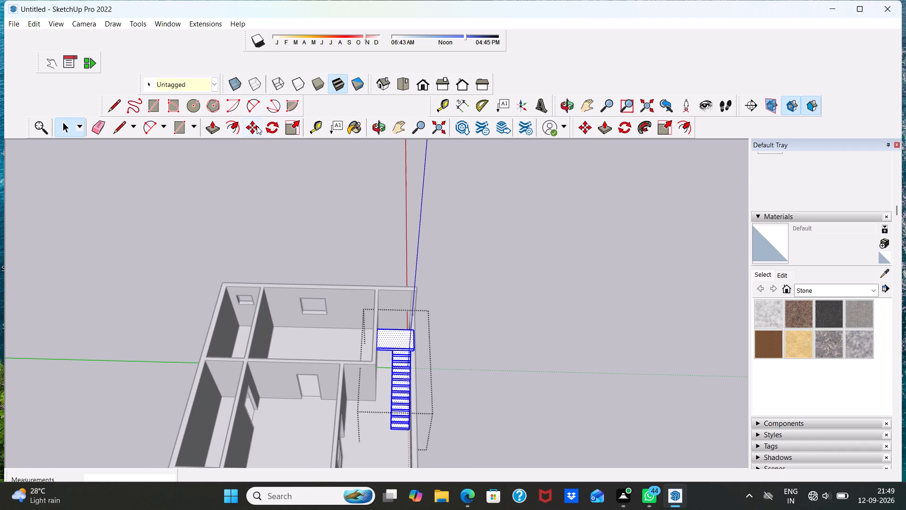
pyautogui.click(257, 126)
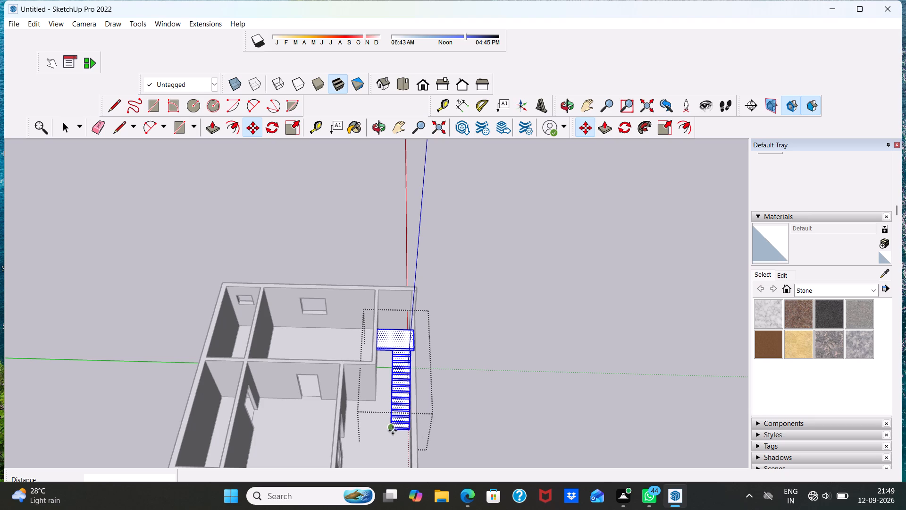
pyautogui.click(393, 429)
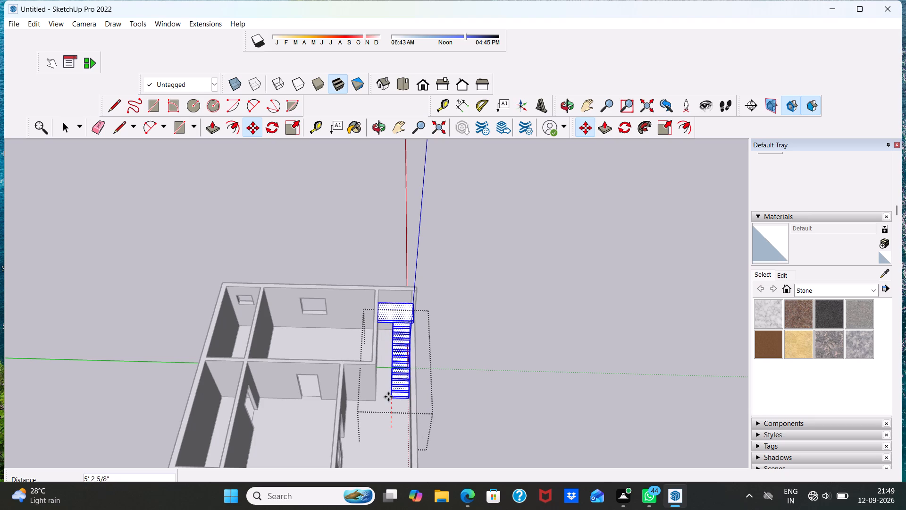
pyautogui.click(388, 400)
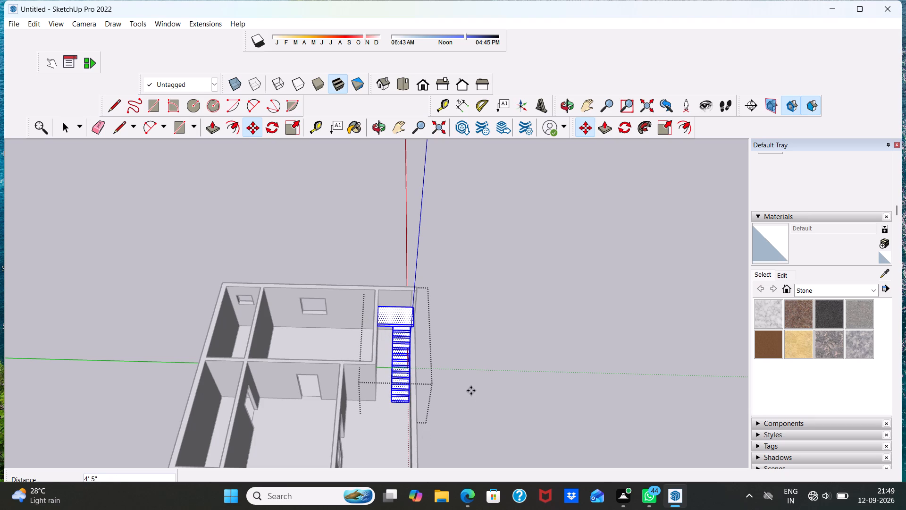
pyautogui.press('space')
pyautogui.press('space')
# Close the staircase group and examine the placement of the stairs and landing from above and from outside the front room.
pyautogui.moveTo(468, 381); pyautogui.dragTo(117, 384, button='middle')
pyautogui.scroll(5, 337, 331)
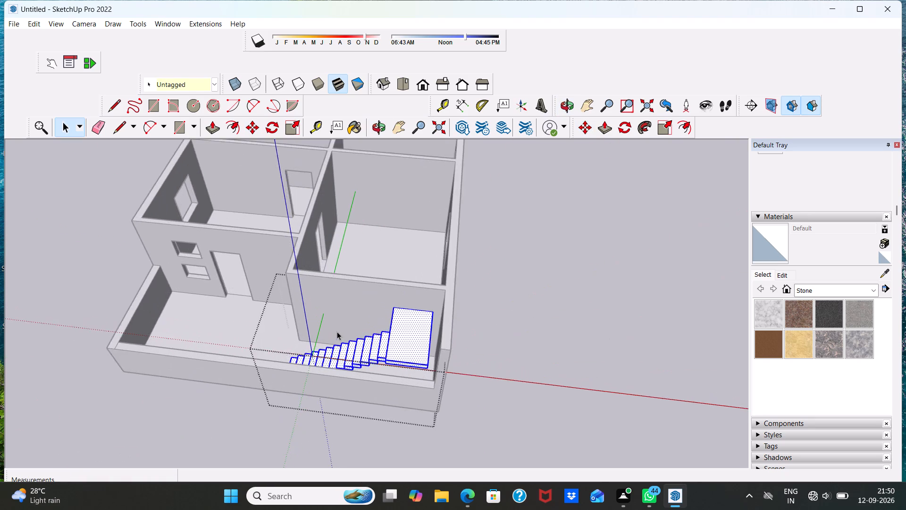
pyautogui.scroll(4, 337, 331)
pyautogui.moveTo(451, 316); pyautogui.dragTo(424, 394, button='middle')
pyautogui.moveTo(414, 351); pyautogui.dragTo(261, 399, button='middle')
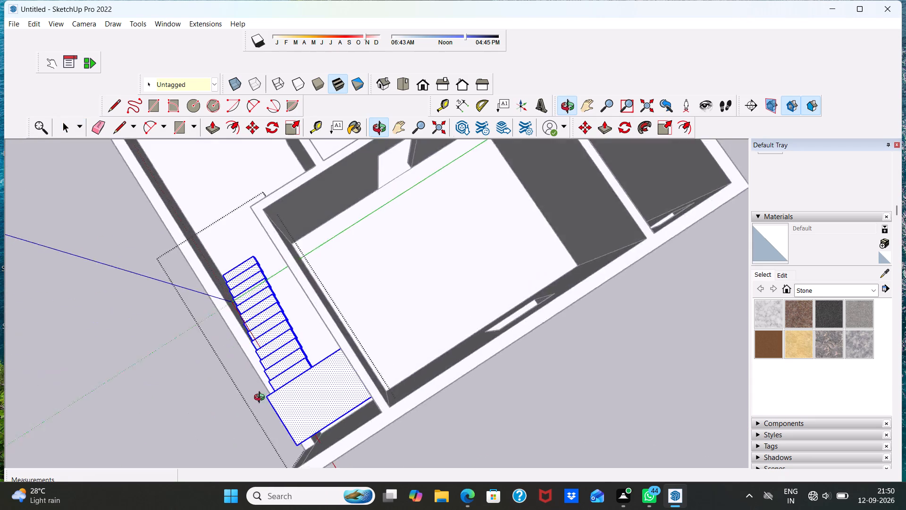
pyautogui.moveTo(261, 399); pyautogui.dragTo(438, 333, button='middle')
pyautogui.press('space')
pyautogui.press('space')
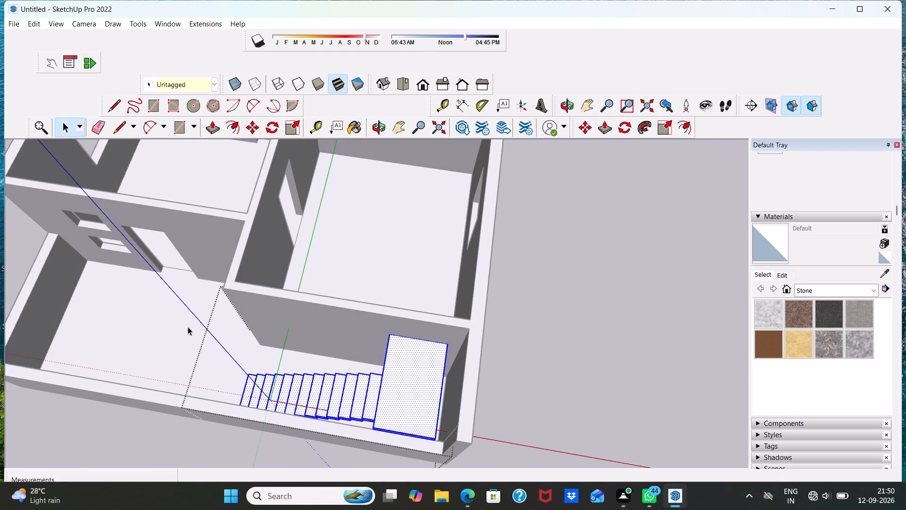
pyautogui.doubleClick(180, 329)
pyautogui.moveTo(269, 313); pyautogui.dragTo(408, 194, button='middle')
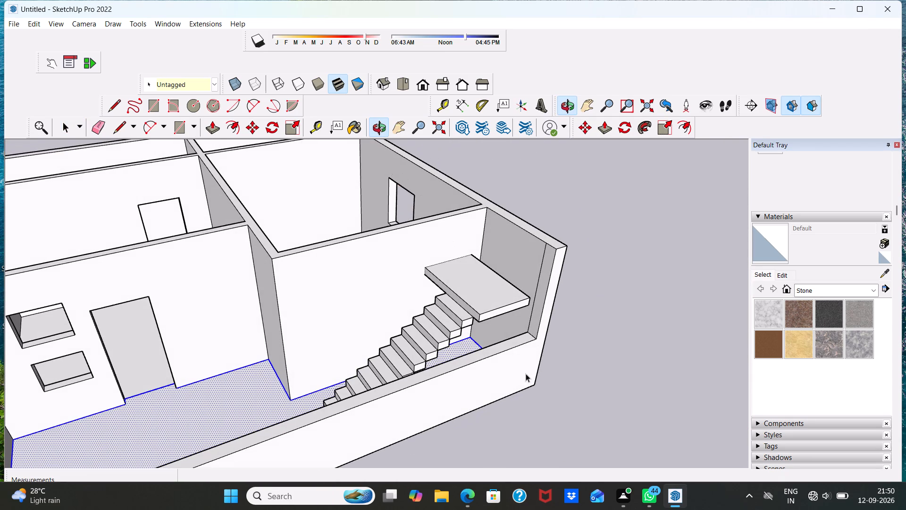
pyautogui.moveTo(526, 391); pyautogui.dragTo(528, 400)
pyautogui.click(528, 400)
pyautogui.moveTo(495, 413); pyautogui.dragTo(479, 341, button='middle')
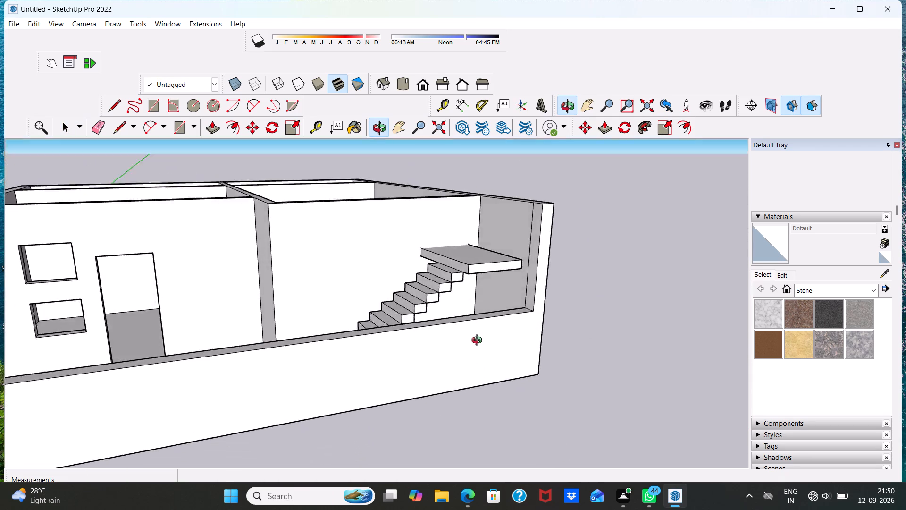
pyautogui.moveTo(479, 341); pyautogui.dragTo(594, 323, button='middle')
pyautogui.scroll(-3, 508, 304)
pyautogui.moveTo(459, 302); pyautogui.dragTo(465, 344, button='middle')
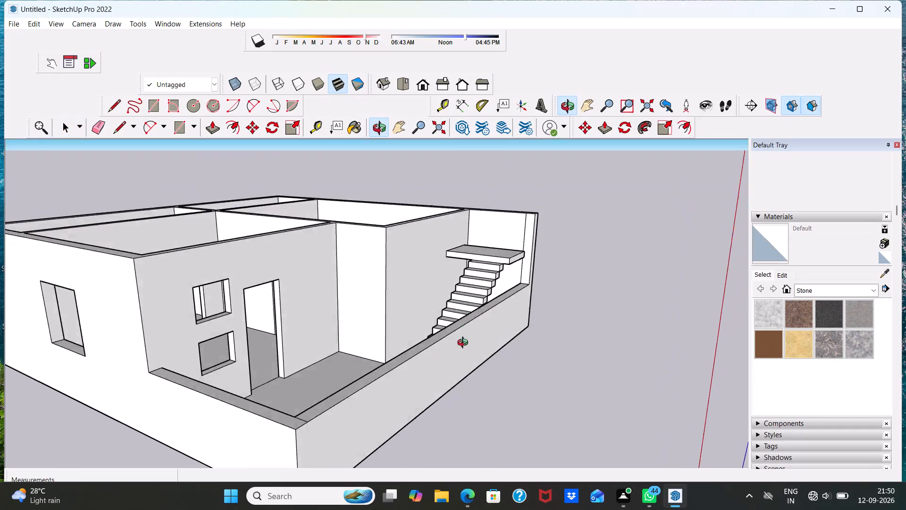
pyautogui.moveTo(465, 344); pyautogui.dragTo(369, 290, button='middle')
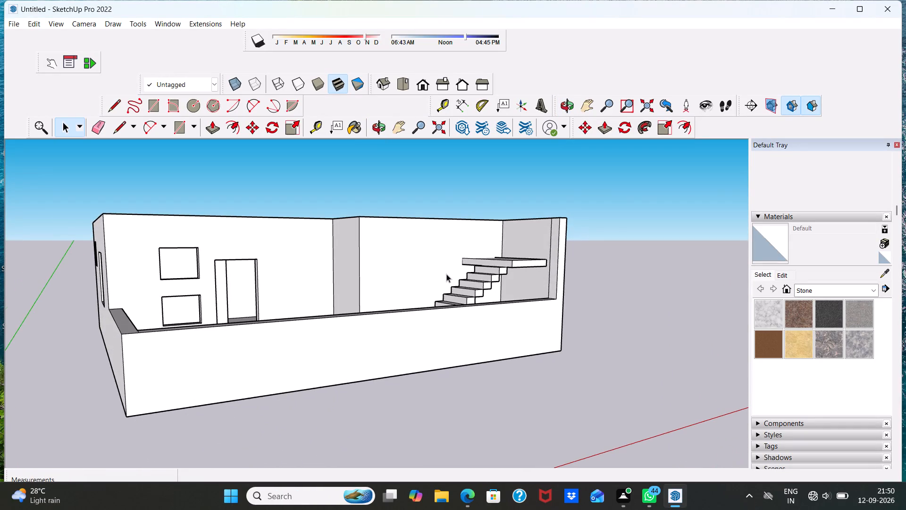
pyautogui.scroll(3, 446, 274)
pyautogui.scroll(-1, 446, 274)
pyautogui.moveTo(440, 321); pyautogui.dragTo(379, 443, button='middle')
pyautogui.scroll(5, 410, 425)
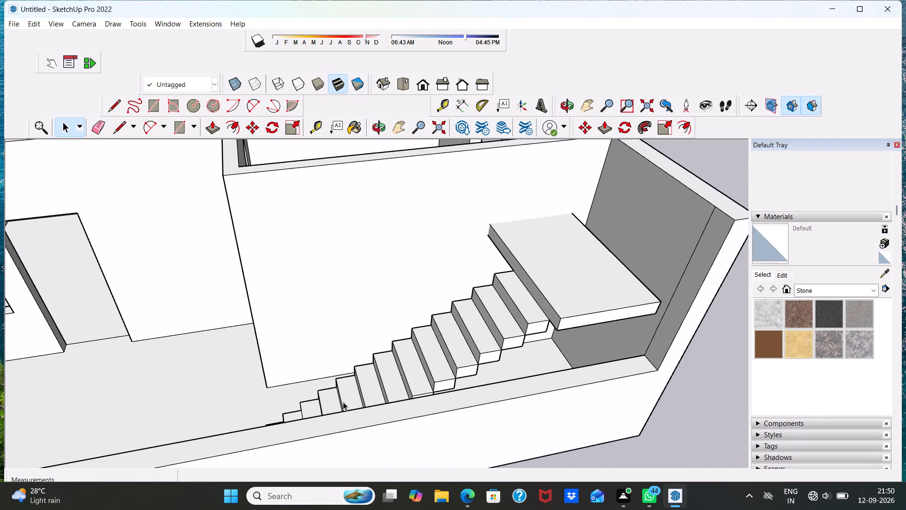
# Inspect how the stair flight sits beside the low wall, including the bottom steps and their contact with the floor.
pyautogui.moveTo(343, 401); pyautogui.dragTo(572, 381, button='middle')
pyautogui.scroll(3, 572, 381)
pyautogui.scroll(-8, 553, 384)
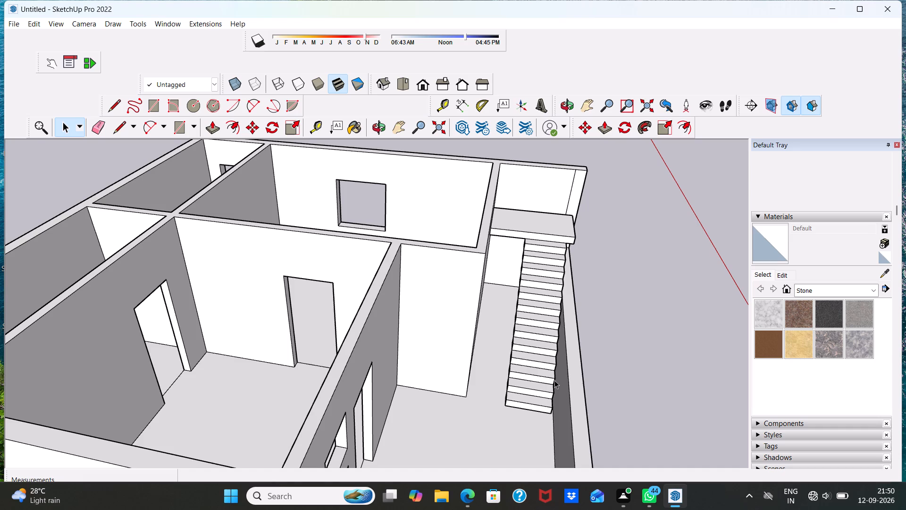
pyautogui.moveTo(554, 380); pyautogui.dragTo(518, 377, button='middle')
pyautogui.scroll(-1, 520, 375)
pyautogui.scroll(4, 527, 383)
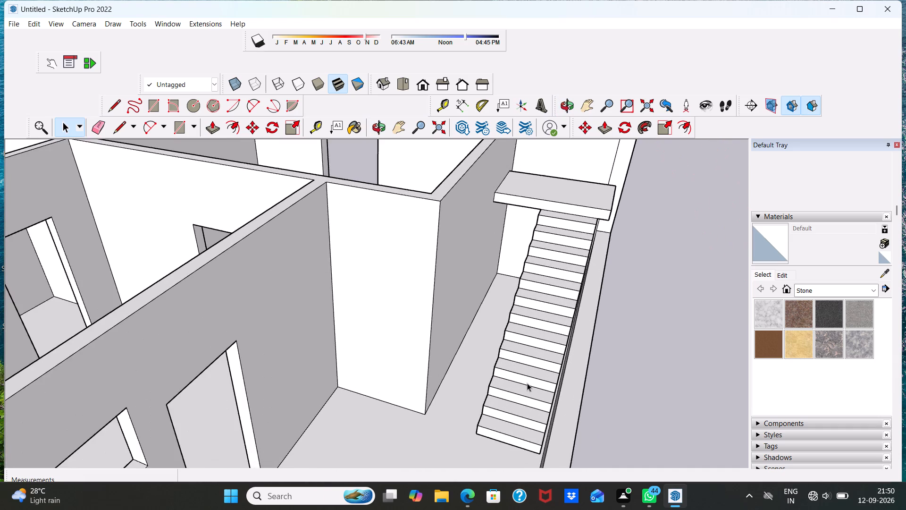
pyautogui.scroll(4, 554, 371)
pyautogui.scroll(10, 600, 375)
pyautogui.scroll(-8, 571, 336)
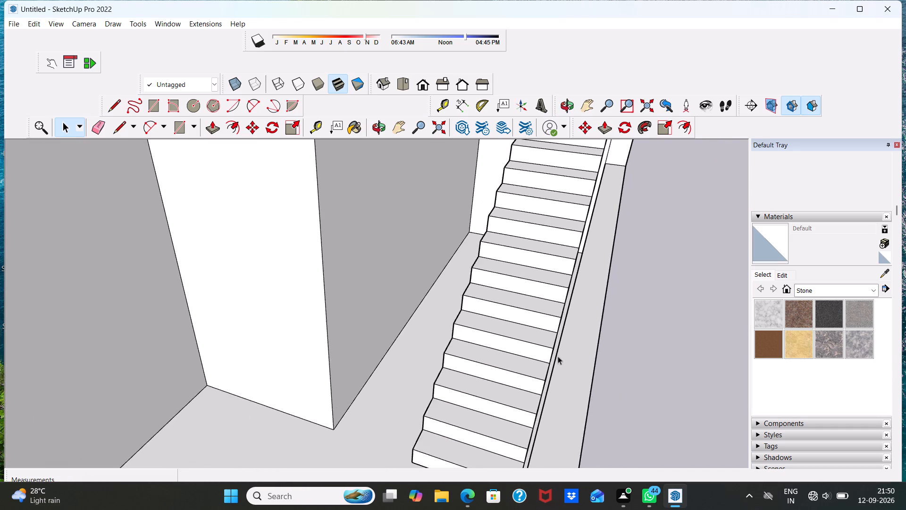
pyautogui.scroll(-4, 558, 356)
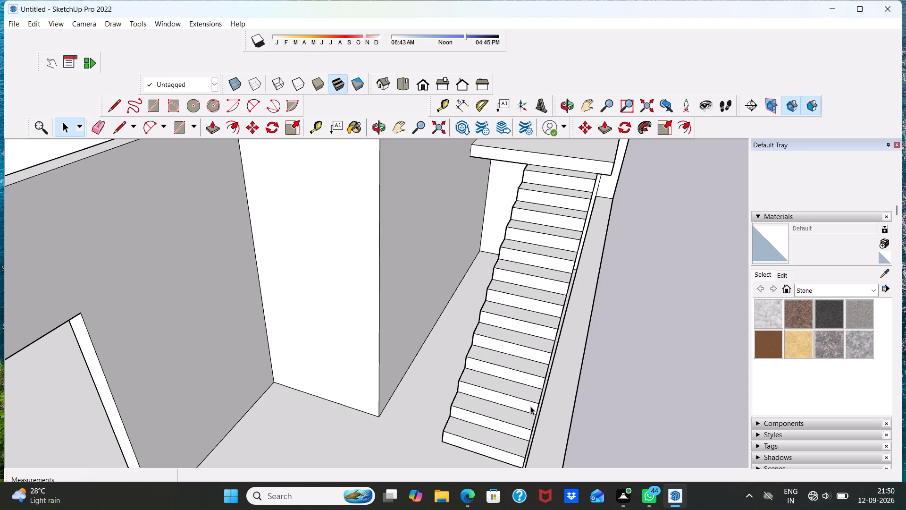
pyautogui.scroll(1, 570, 263)
pyautogui.scroll(-5, 568, 280)
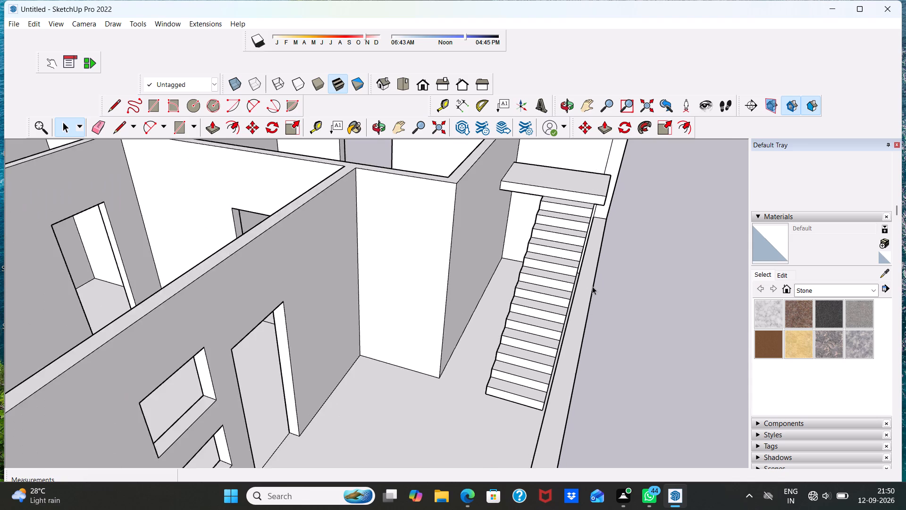
pyautogui.scroll(-4, 592, 286)
pyautogui.moveTo(555, 326); pyautogui.dragTo(552, 289, button='middle')
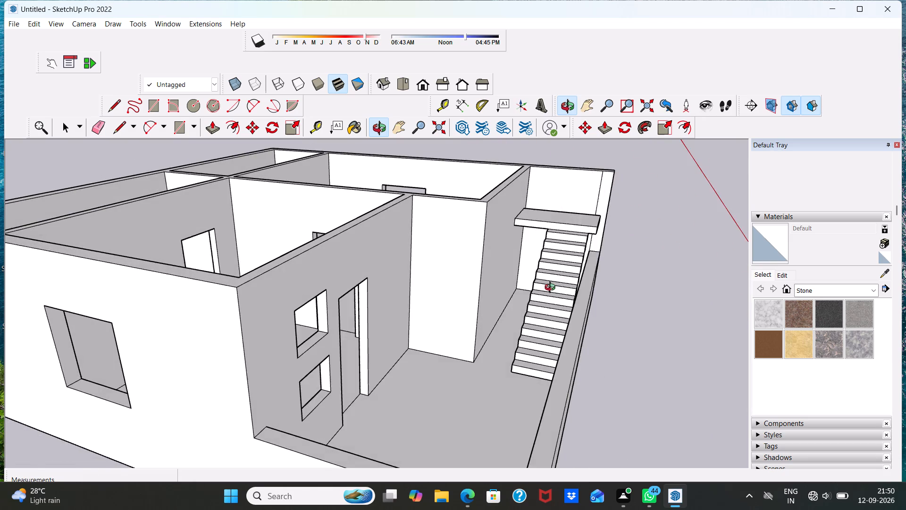
pyautogui.moveTo(552, 289); pyautogui.dragTo(576, 300, button='middle')
pyautogui.scroll(4, 506, 383)
pyautogui.scroll(4, 568, 376)
pyautogui.scroll(1, 601, 347)
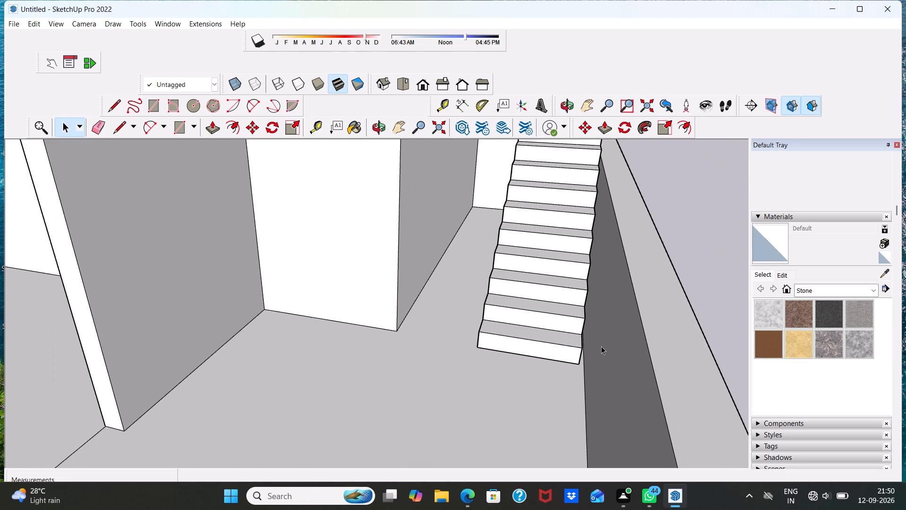
pyautogui.moveTo(601, 346); pyautogui.dragTo(686, 485, button='middle')
pyautogui.scroll(4, 604, 278)
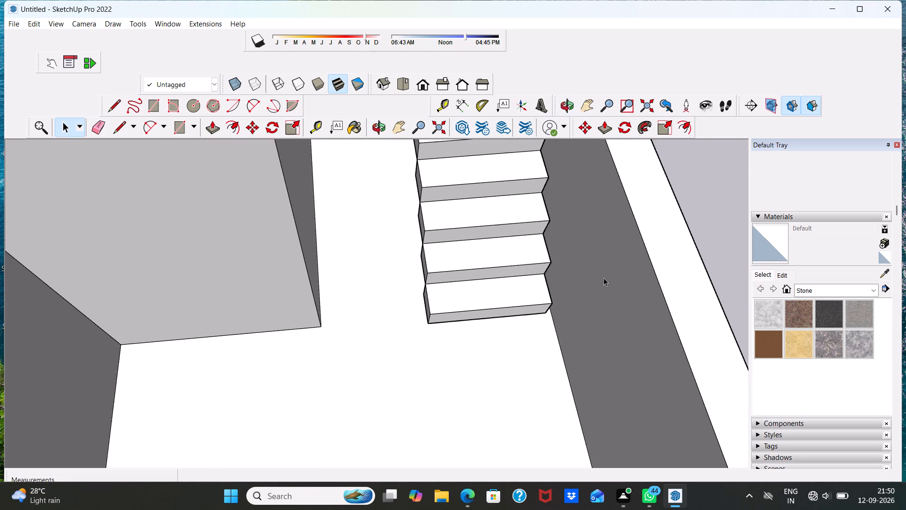
pyautogui.scroll(4, 556, 291)
pyautogui.scroll(-1, 556, 291)
pyautogui.scroll(3, 556, 291)
pyautogui.moveTo(554, 296); pyautogui.dragTo(395, 267, button='middle')
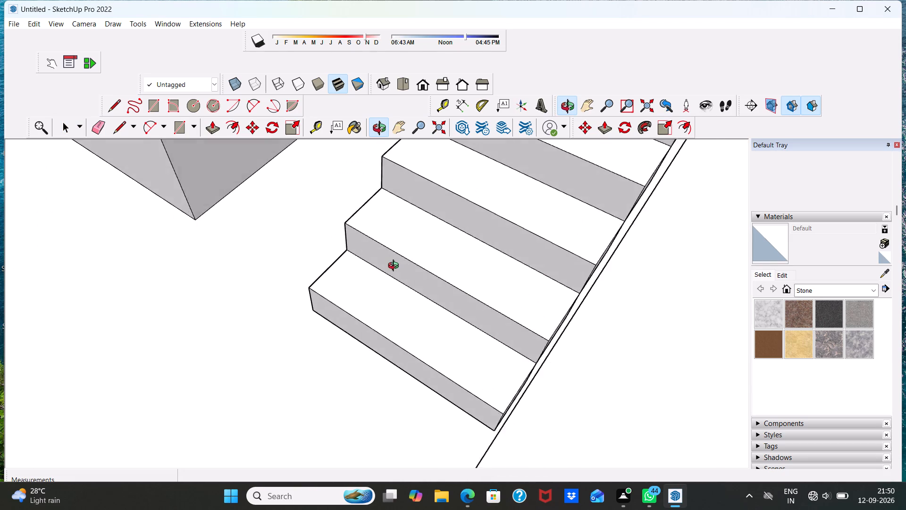
pyautogui.moveTo(395, 267); pyautogui.dragTo(404, 290, button='middle')
pyautogui.scroll(1, 430, 308)
pyautogui.scroll(-13, 437, 328)
pyautogui.moveTo(458, 340); pyautogui.dragTo(369, 206, button='middle')
pyautogui.scroll(1, 365, 196)
pyautogui.scroll(-8, 361, 210)
# Check the landing's height against the surrounding walls from outside the low wall.
pyautogui.moveTo(435, 313); pyautogui.dragTo(423, 265, button='middle')
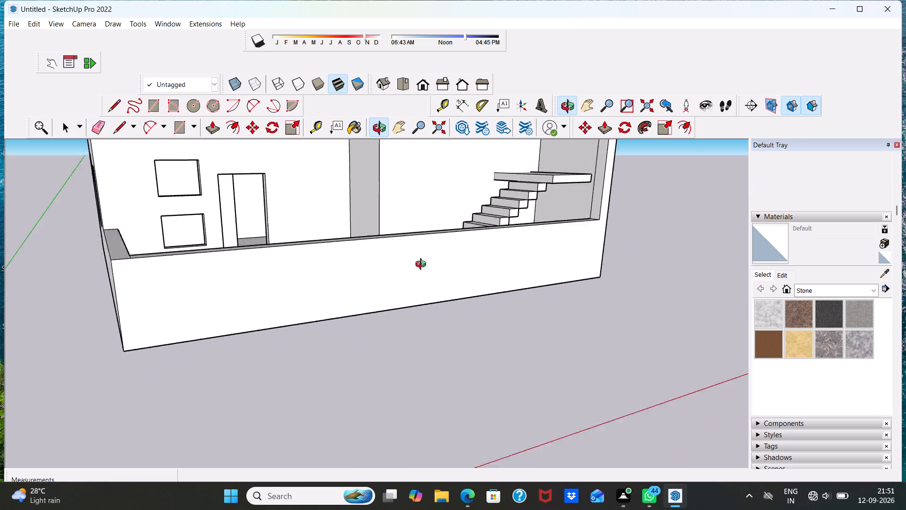
pyautogui.moveTo(423, 265); pyautogui.dragTo(403, 244, button='middle')
pyautogui.scroll(1, 398, 240)
pyautogui.scroll(-3, 398, 240)
pyautogui.scroll(3, 391, 261)
pyautogui.scroll(-3, 391, 261)
pyautogui.moveTo(388, 269); pyautogui.dragTo(379, 315, button='middle')
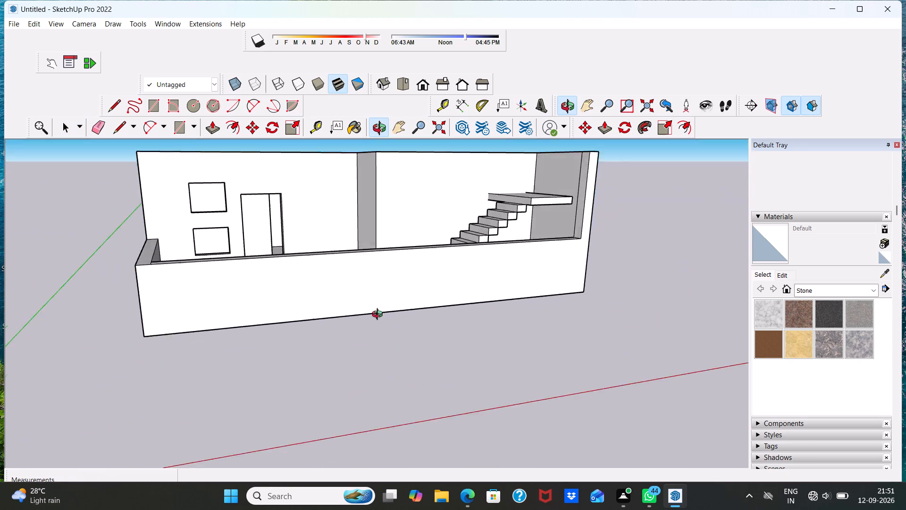
pyautogui.moveTo(379, 315); pyautogui.dragTo(368, 350, button='middle')
pyautogui.scroll(-2, 401, 268)
pyautogui.scroll(3, 518, 232)
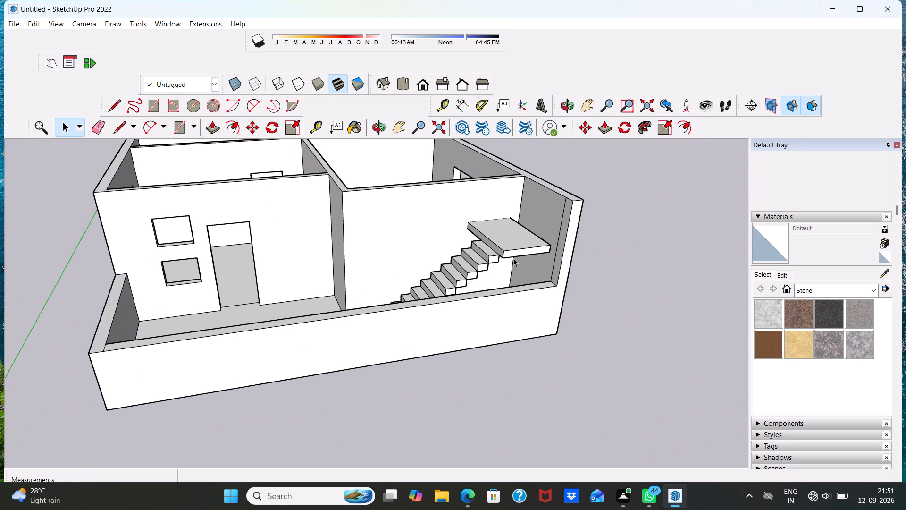
# Scale the staircase along red and blue from the landing's upper end edge by about 1.06, 1.39, then 1.00, 1.04, raising the landing toward wall-top height.
pyautogui.moveTo(513, 258); pyautogui.dragTo(514, 288, button='middle')
pyautogui.doubleClick(455, 281)
pyautogui.click(456, 284)
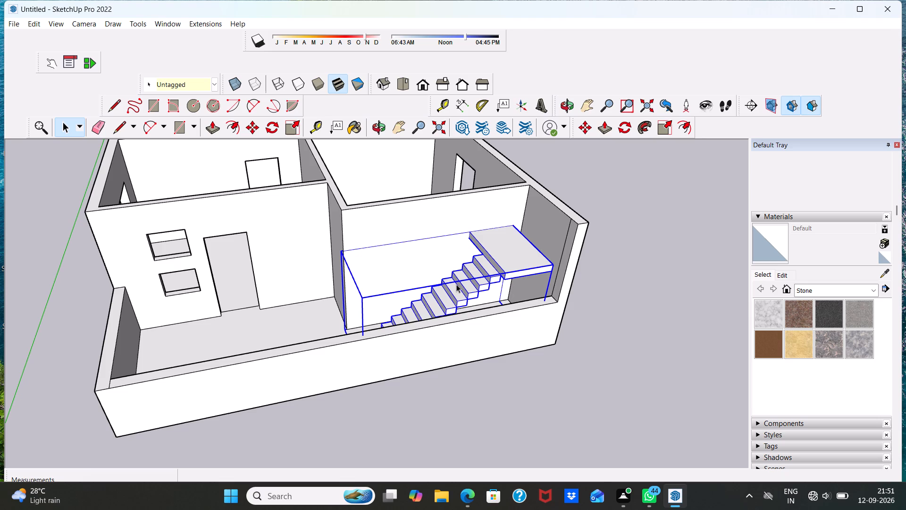
pyautogui.click(475, 265)
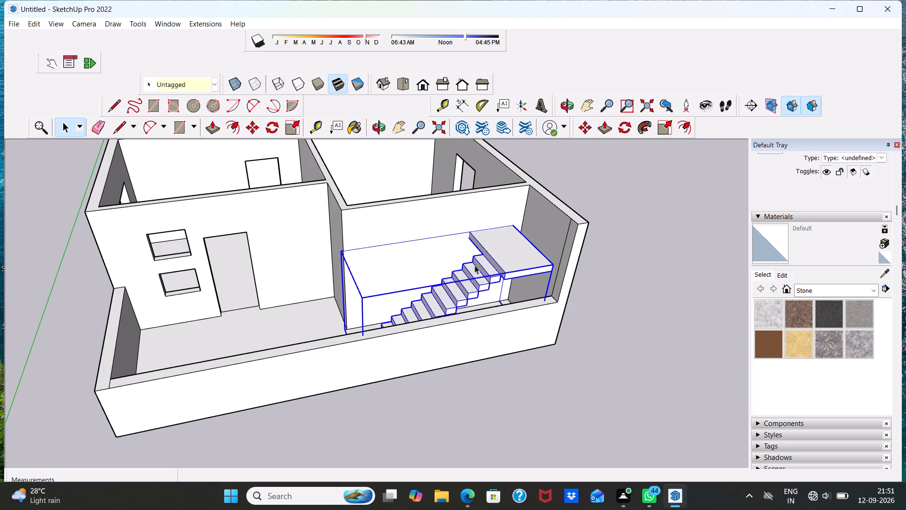
pyautogui.click(288, 124)
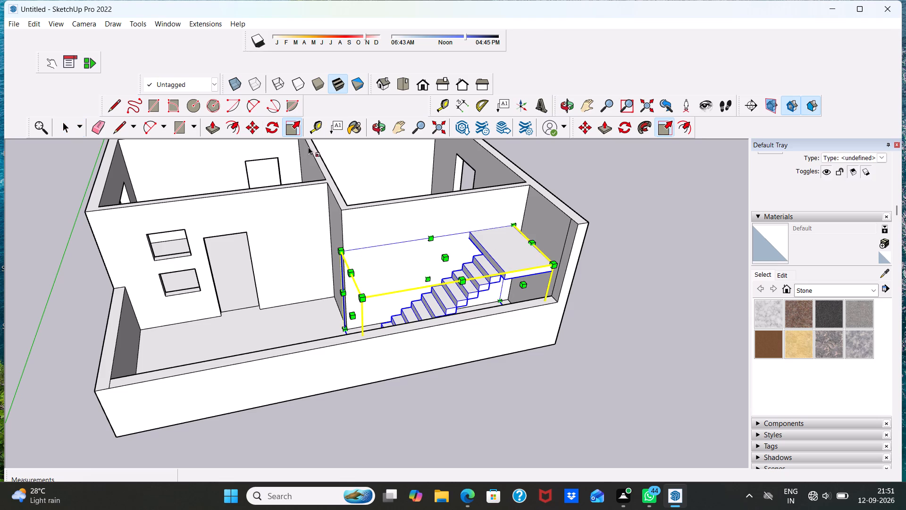
pyautogui.moveTo(533, 246); pyautogui.dragTo(540, 229)
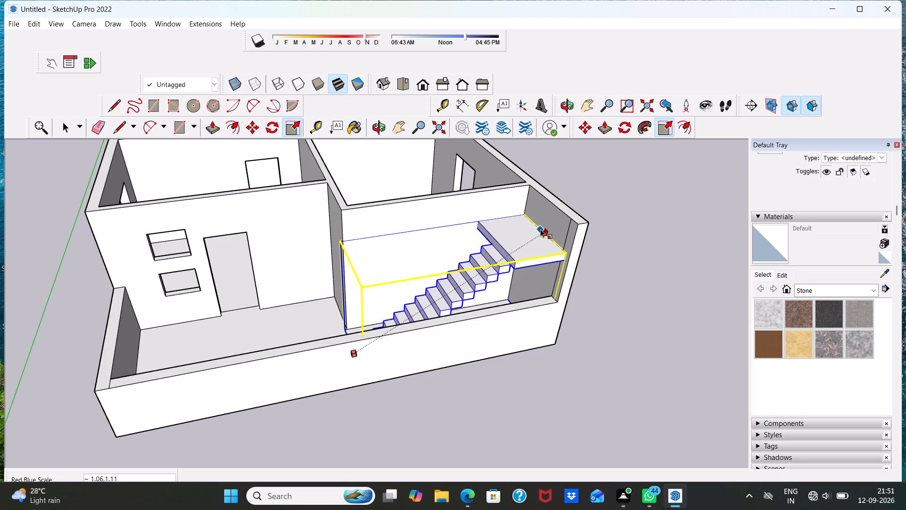
pyautogui.moveTo(540, 229); pyautogui.dragTo(549, 207)
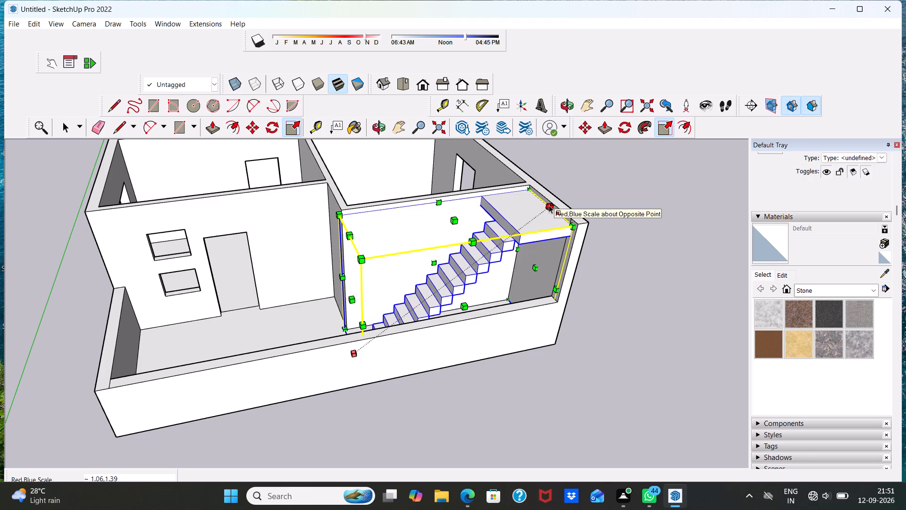
pyautogui.click(549, 205)
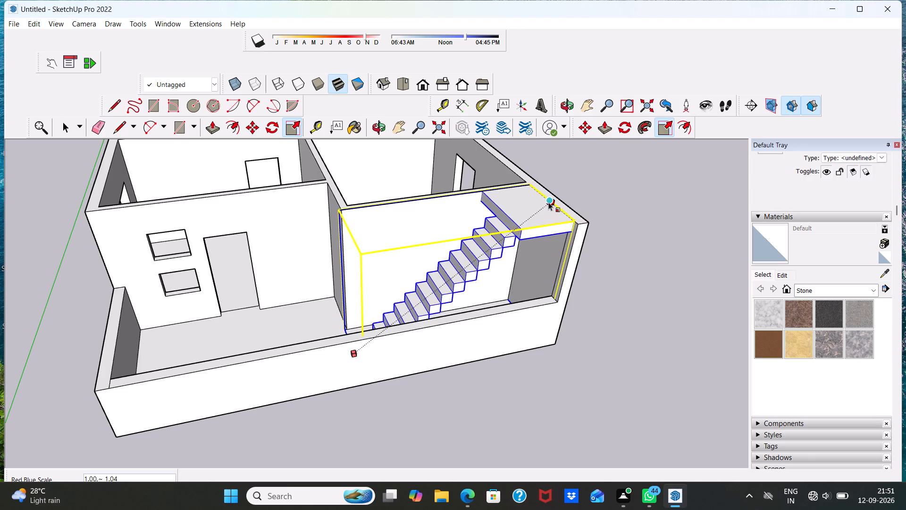
pyautogui.click(548, 202)
pyautogui.press('space')
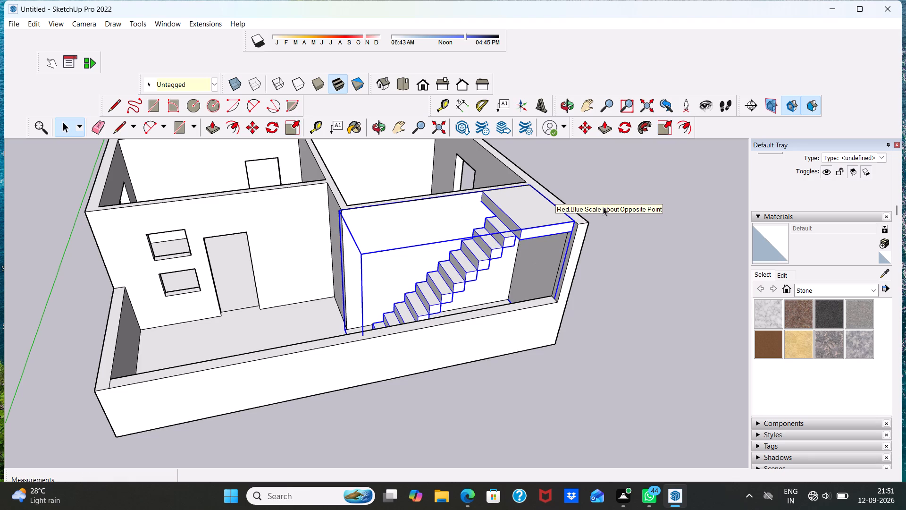
# Deselect the scaled staircase and inspect its landing, flight and bottom steps against the surrounding walls and floor.
pyautogui.moveTo(637, 231); pyautogui.dragTo(641, 236)
pyautogui.click(641, 236)
pyautogui.moveTo(369, 261); pyautogui.dragTo(370, 264, button='middle')
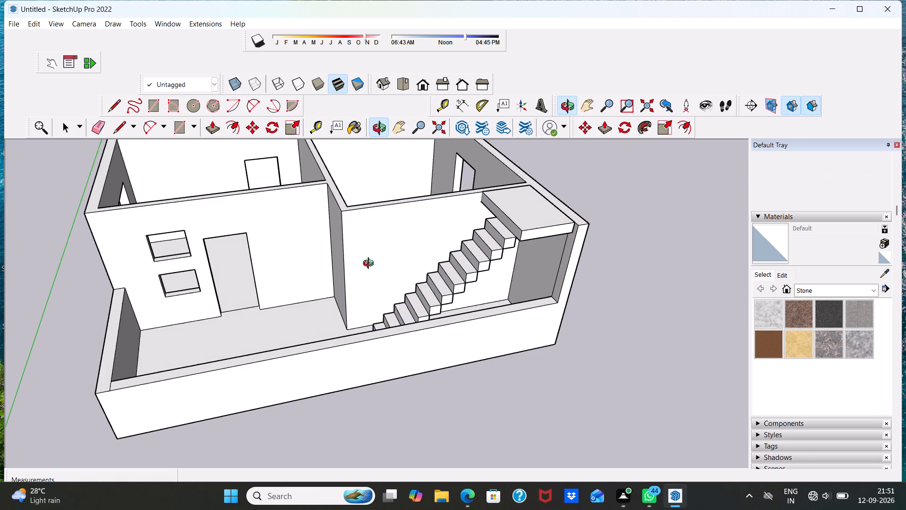
pyautogui.moveTo(370, 264); pyautogui.dragTo(575, 284, button='middle')
pyautogui.moveTo(430, 297); pyautogui.dragTo(517, 351, button='middle')
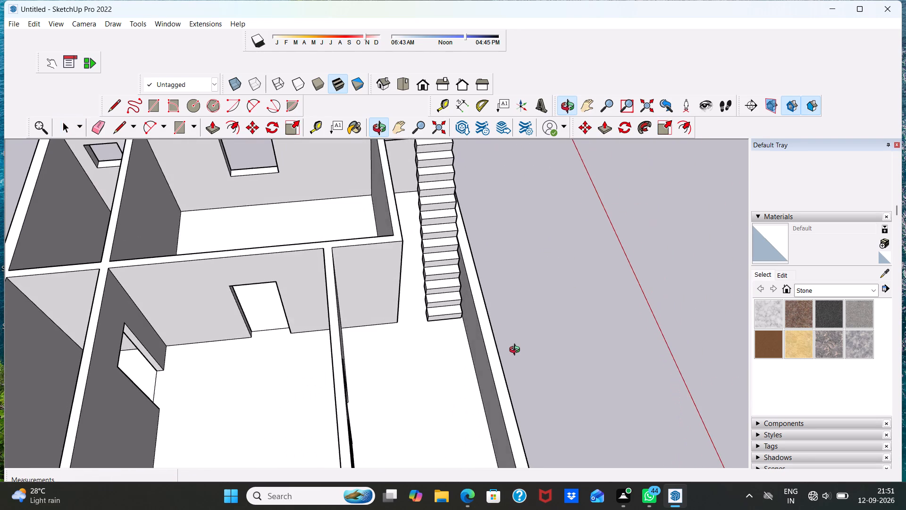
pyautogui.moveTo(517, 351); pyautogui.dragTo(514, 346, button='middle')
pyautogui.scroll(9, 481, 288)
pyautogui.scroll(-5, 464, 282)
pyautogui.moveTo(460, 308); pyautogui.dragTo(252, 252, button='middle')
pyautogui.scroll(2, 538, 310)
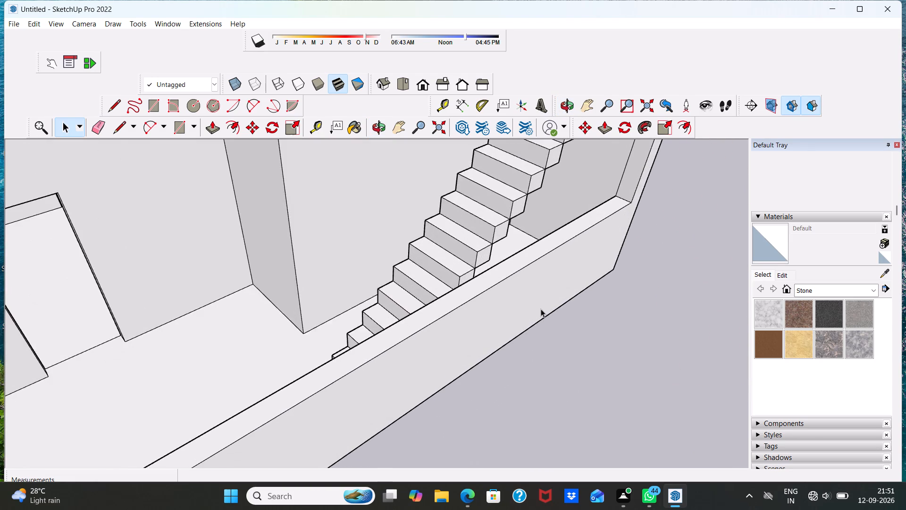
pyautogui.scroll(5, 541, 309)
pyautogui.scroll(-4, 541, 309)
pyautogui.scroll(1, 549, 314)
pyautogui.press('space')
pyautogui.scroll(1, 549, 314)
pyautogui.click(572, 355)
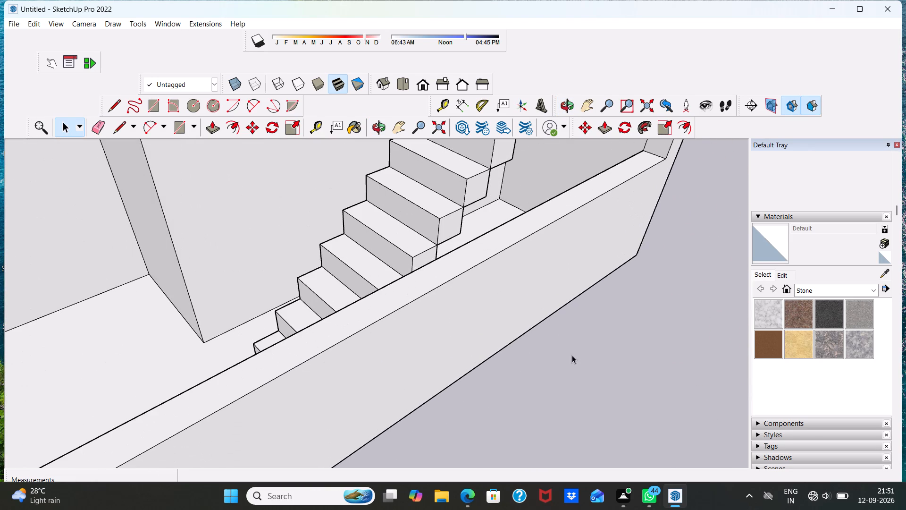
pyautogui.scroll(-4, 572, 342)
pyautogui.scroll(-8, 556, 447)
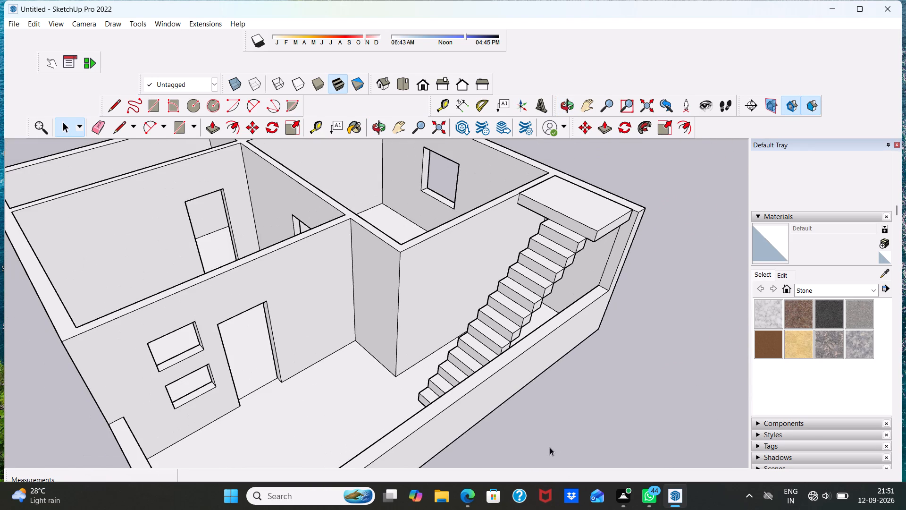
pyautogui.moveTo(549, 376); pyautogui.dragTo(487, 337, button='middle')
pyautogui.scroll(-5, 408, 305)
pyautogui.moveTo(408, 395); pyautogui.dragTo(347, 287, button='middle')
pyautogui.scroll(1, 344, 285)
pyautogui.moveTo(344, 285); pyautogui.dragTo(308, 390, button='middle')
pyautogui.scroll(-1, 307, 390)
pyautogui.scroll(3, 263, 307)
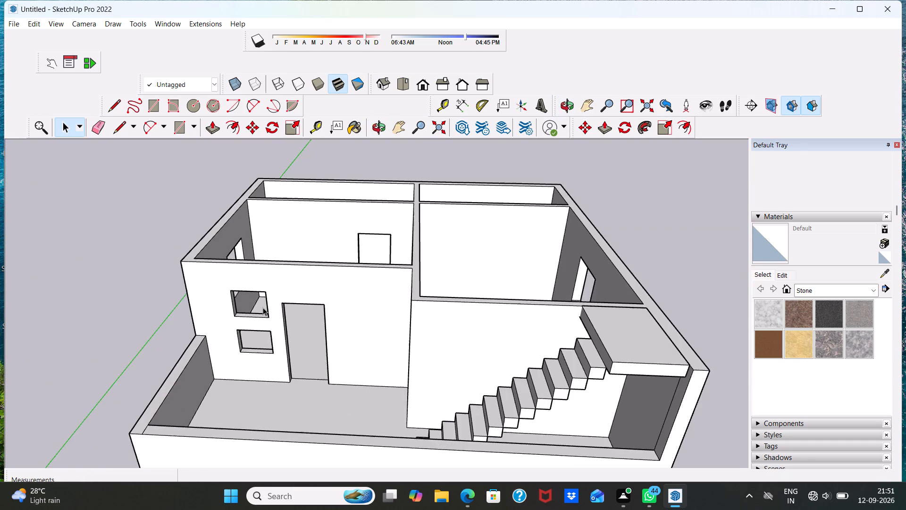
# Erase the leftover threshold line across the floor of the front doorway beside the two small windows.
pyautogui.scroll(5, 263, 306)
pyautogui.moveTo(263, 305); pyautogui.dragTo(315, 407, button='middle')
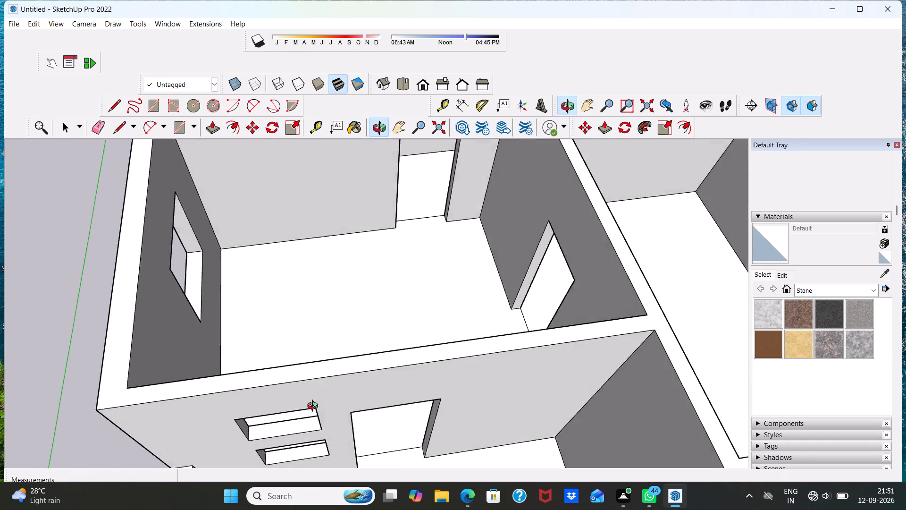
pyautogui.moveTo(315, 407); pyautogui.dragTo(302, 311, button='middle')
pyautogui.scroll(-4, 302, 325)
pyautogui.scroll(3, 373, 425)
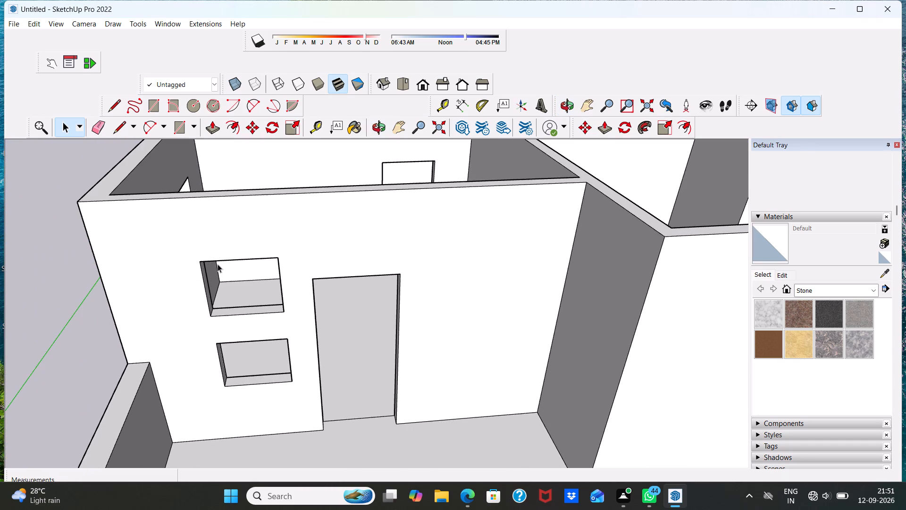
pyautogui.click(95, 123)
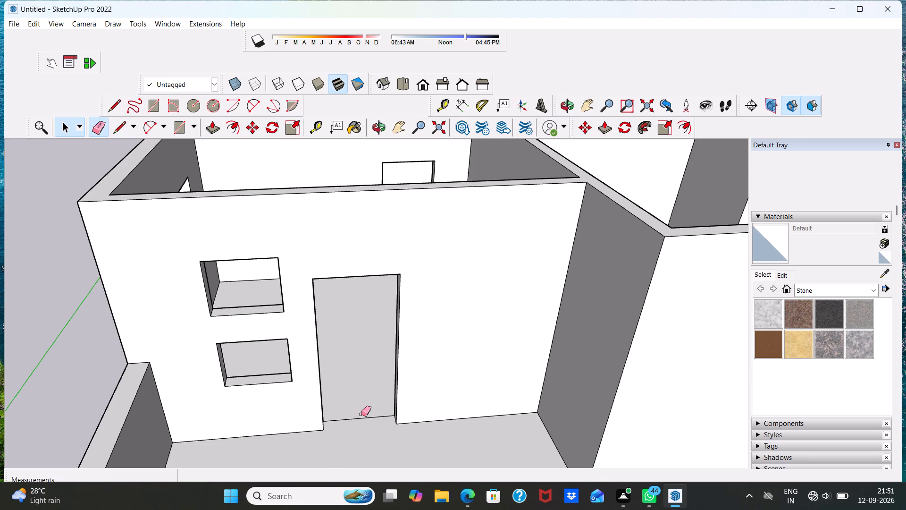
pyautogui.moveTo(360, 411); pyautogui.dragTo(358, 420)
pyautogui.scroll(-4, 351, 389)
# Erase the threshold lines in the middle room's two inner doorways, one in its rear wall and one in the central partition.
pyautogui.moveTo(358, 386); pyautogui.dragTo(348, 493, button='middle')
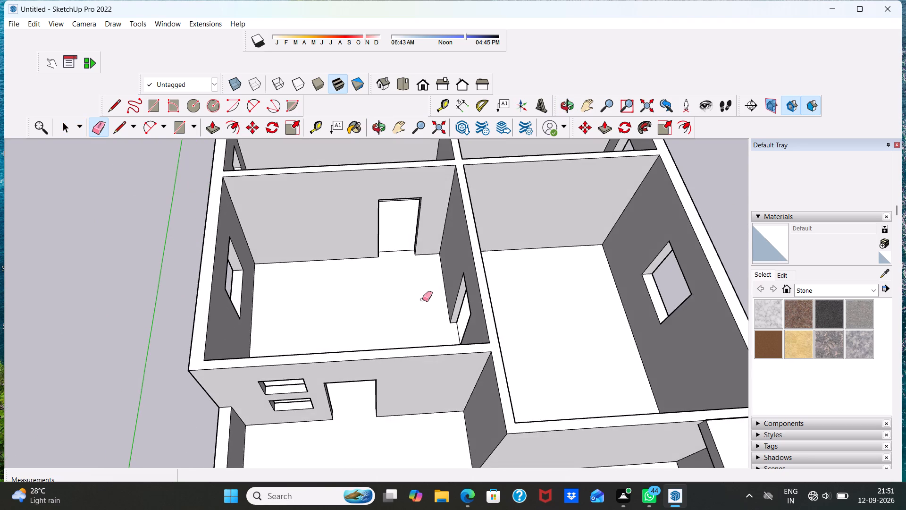
pyautogui.scroll(2, 437, 218)
pyautogui.scroll(3, 408, 246)
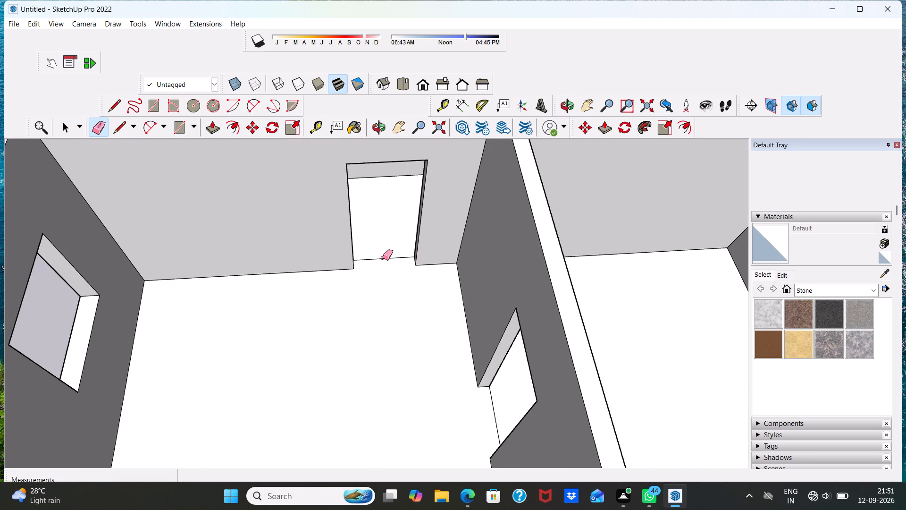
pyautogui.click(383, 258)
pyautogui.scroll(-8, 379, 250)
pyautogui.scroll(3, 526, 322)
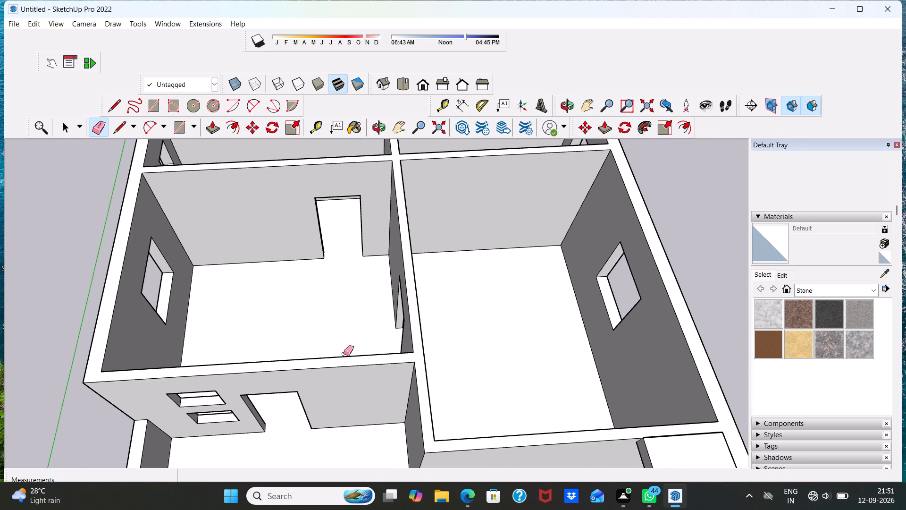
pyautogui.moveTo(344, 354); pyautogui.dragTo(473, 363, button='middle')
pyautogui.scroll(3, 378, 294)
pyautogui.click(406, 328)
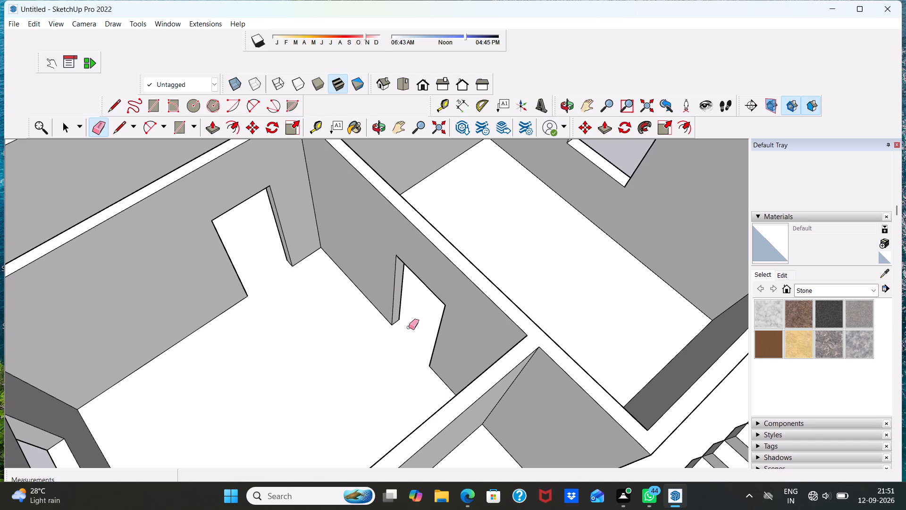
pyautogui.scroll(-7, 310, 284)
# Draw a 3' by 7' door rectangle from the floor edge on the rear wall of the large room behind the staircase.
pyautogui.moveTo(311, 277); pyautogui.dragTo(344, 382, button='middle')
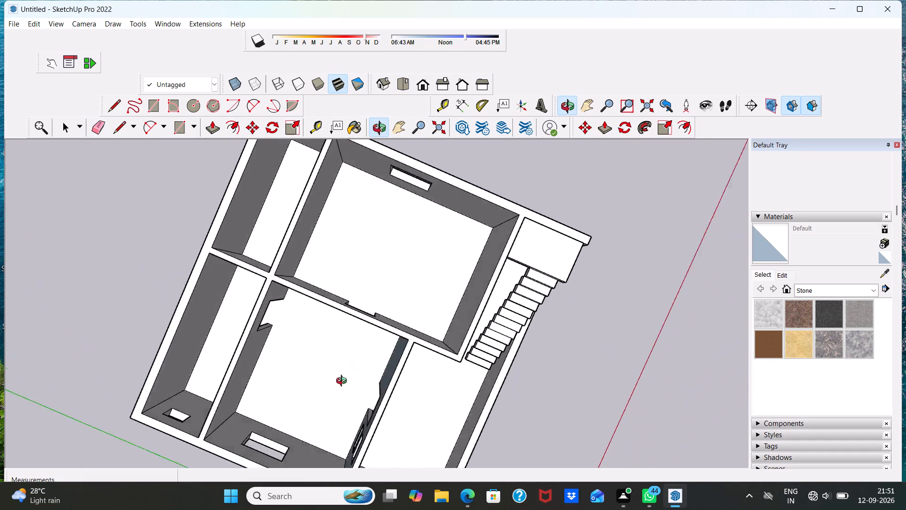
pyautogui.moveTo(344, 382); pyautogui.dragTo(191, 238, button='middle')
pyautogui.scroll(1, 189, 233)
pyautogui.scroll(-4, 255, 313)
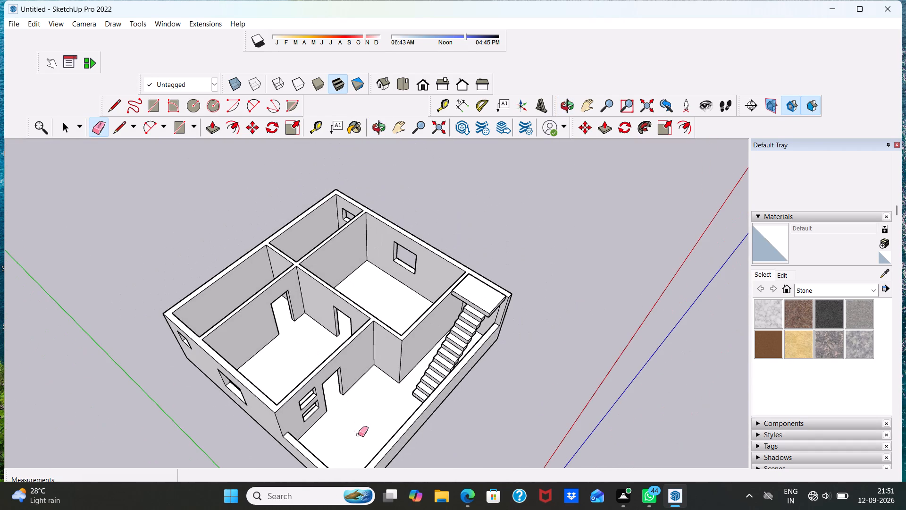
pyautogui.moveTo(358, 434); pyautogui.dragTo(382, 435, button='middle')
pyautogui.scroll(4, 257, 330)
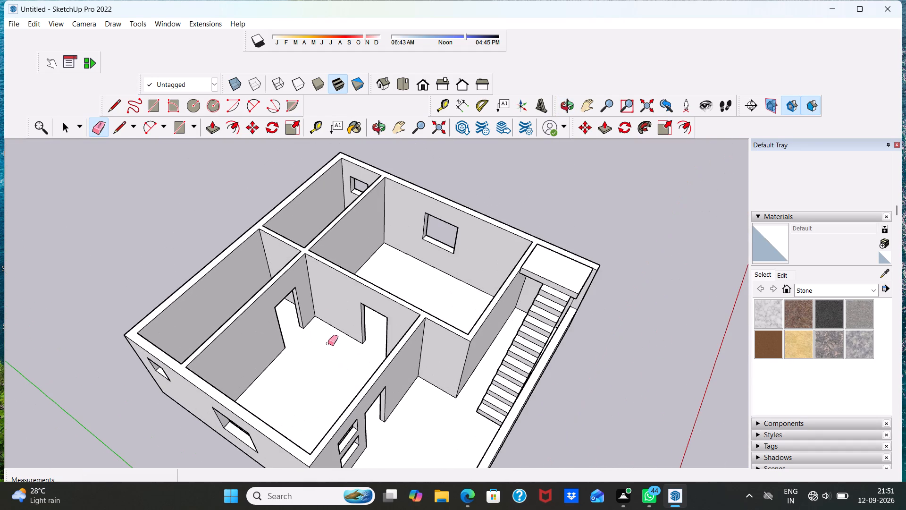
pyautogui.moveTo(344, 241); pyautogui.dragTo(231, 256, button='middle')
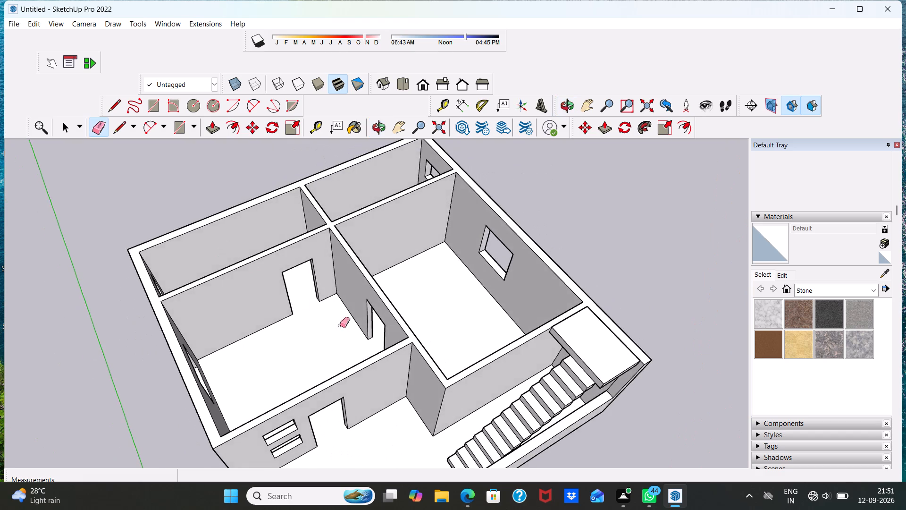
pyautogui.scroll(3, 356, 330)
pyautogui.scroll(2, 398, 328)
pyautogui.scroll(-1, 502, 249)
pyautogui.press('space')
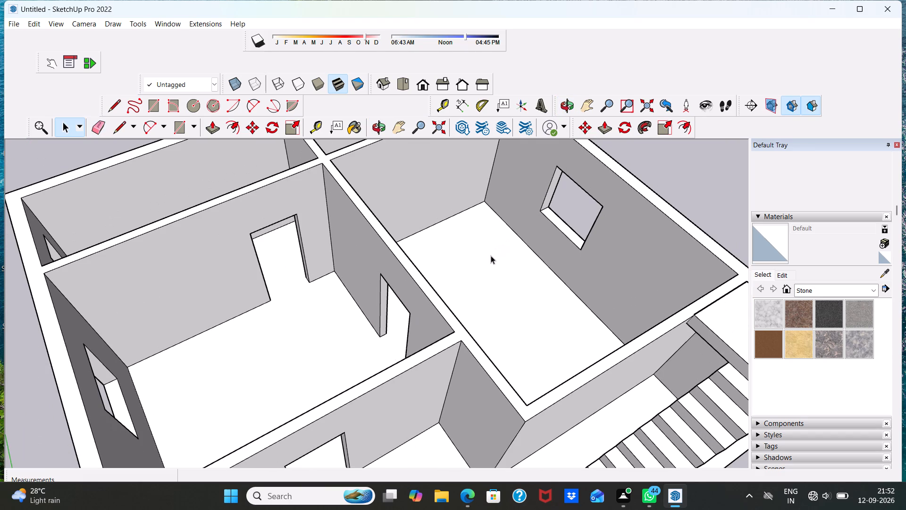
pyautogui.click(155, 102)
pyautogui.moveTo(446, 246); pyautogui.dragTo(355, 236, button='middle')
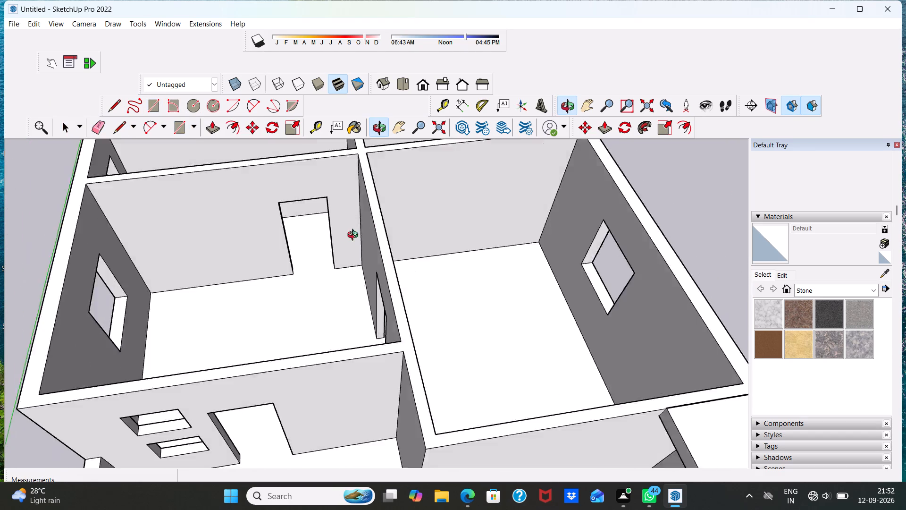
pyautogui.moveTo(355, 236); pyautogui.dragTo(314, 224, button='middle')
pyautogui.scroll(3, 462, 256)
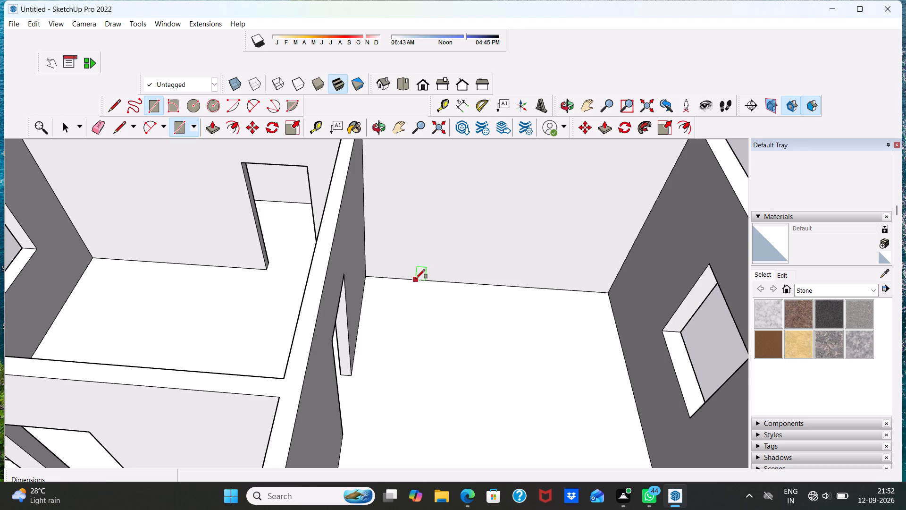
pyautogui.click(416, 279)
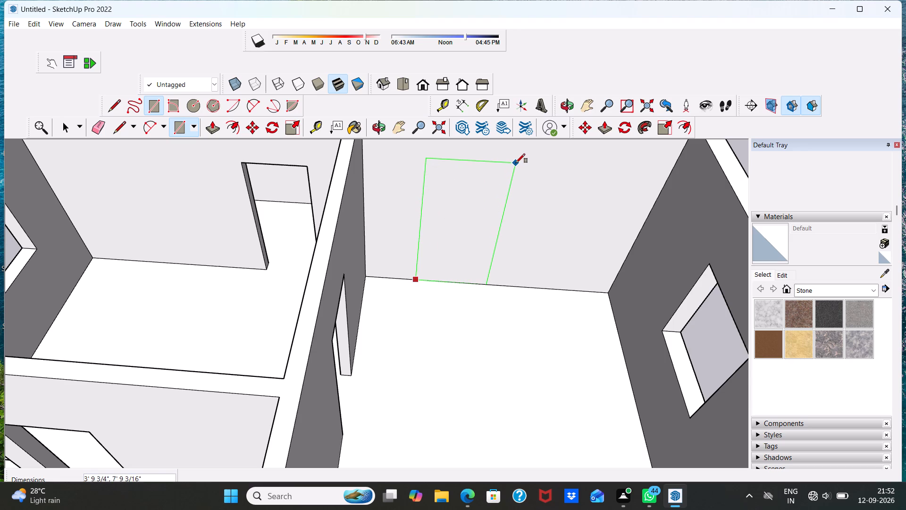
pyautogui.write("3',")
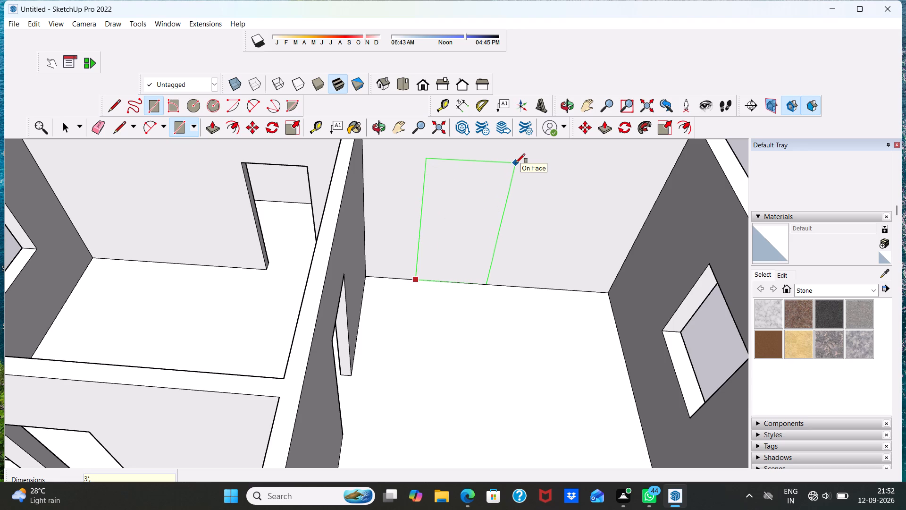
pyautogui.write("7'")
pyautogui.press('Return')
pyautogui.press('space')
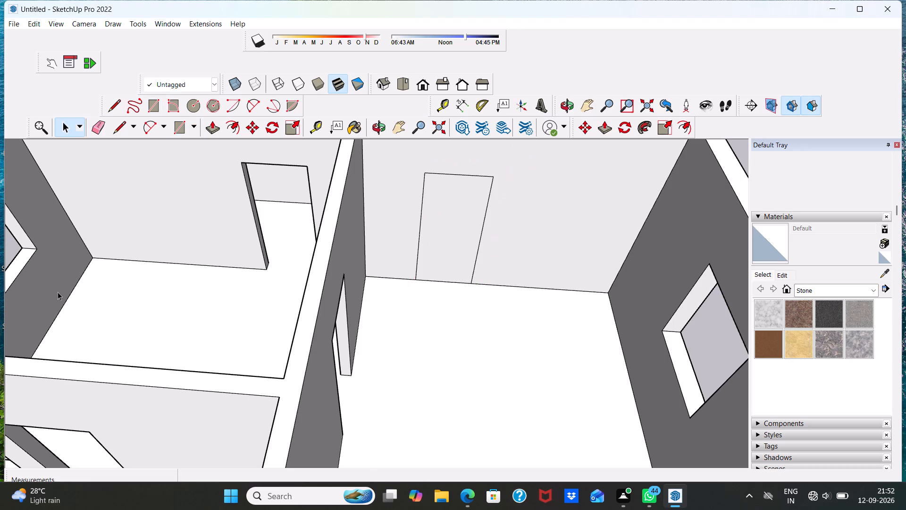
# Push the door rectangle through the full thickness of the large room's rear wall to cut the doorway.
pyautogui.scroll(2, 83, 193)
pyautogui.click(208, 123)
pyautogui.scroll(1, 476, 243)
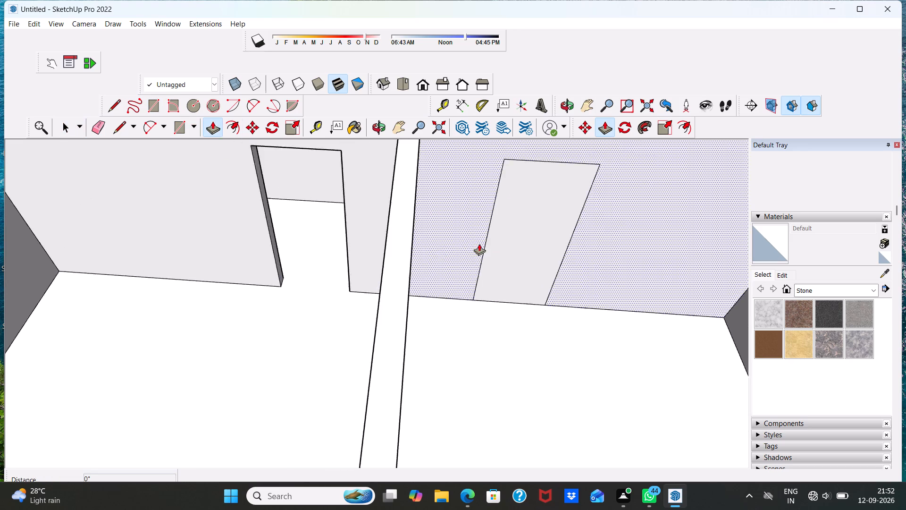
pyautogui.scroll(2, 479, 244)
pyautogui.moveTo(524, 242); pyautogui.dragTo(543, 205)
pyautogui.press('space')
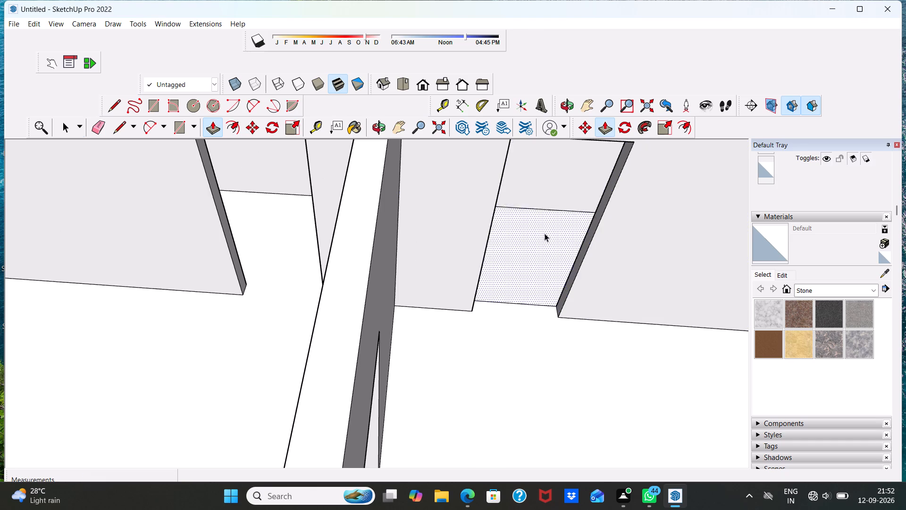
pyautogui.scroll(-1, 545, 232)
pyautogui.scroll(1, 72, 226)
# Erase the threshold line left across the floor of the new doorway.
pyautogui.click(101, 123)
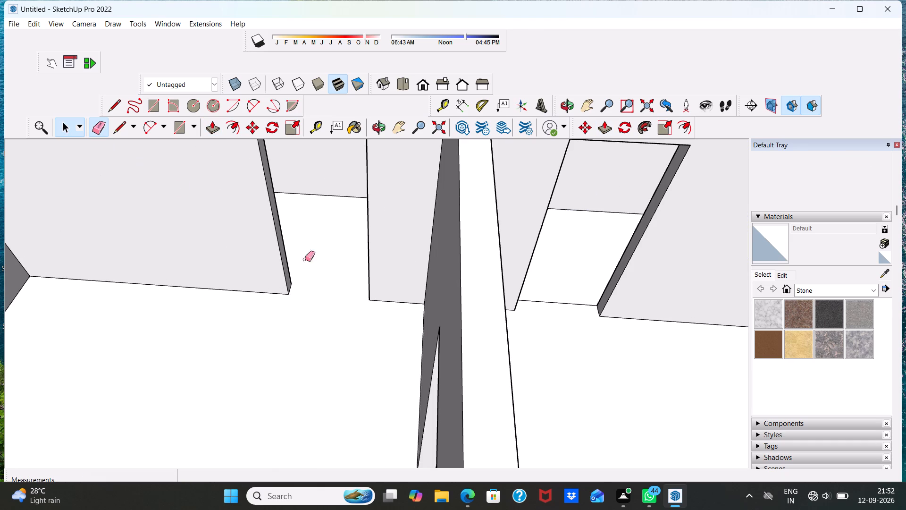
pyautogui.scroll(3, 563, 280)
pyautogui.click(557, 307)
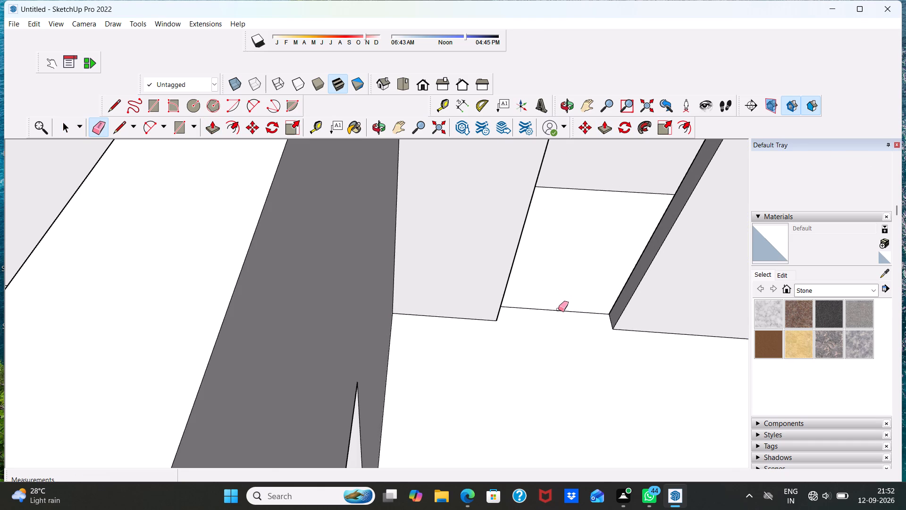
pyautogui.click(558, 313)
pyautogui.click(558, 312)
pyautogui.scroll(-3, 555, 301)
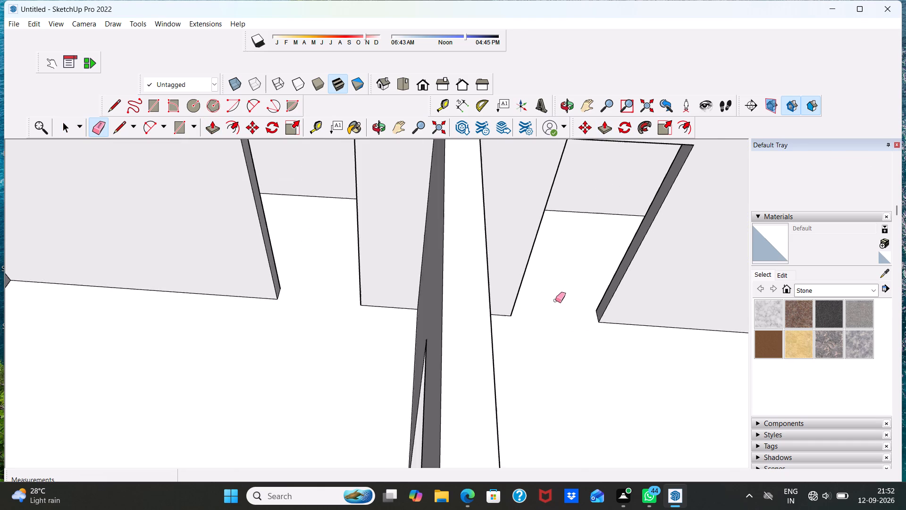
# Examine the whole house from the front and above, checking the doorways, windows, walls and staircase.
pyautogui.moveTo(555, 300); pyautogui.dragTo(394, 316, button='middle')
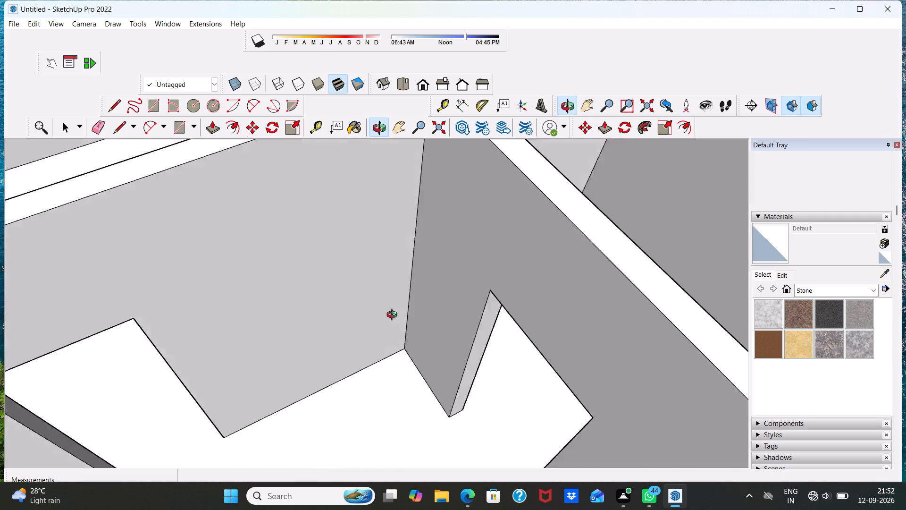
pyautogui.moveTo(394, 316); pyautogui.dragTo(528, 256, button='middle')
pyautogui.press('space')
pyautogui.press('space')
pyautogui.scroll(-12, 529, 255)
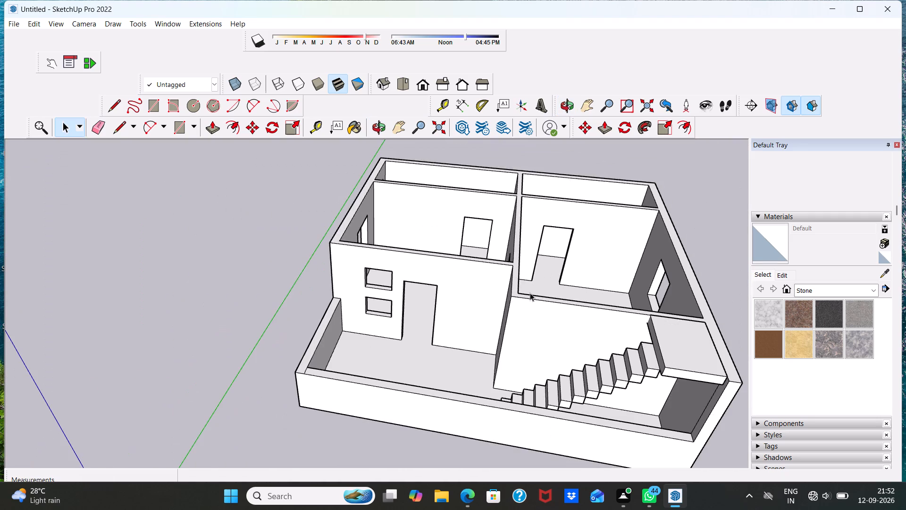
pyautogui.moveTo(530, 293); pyautogui.dragTo(571, 261, button='middle')
pyautogui.scroll(4, 571, 261)
pyautogui.scroll(-3, 568, 262)
pyautogui.scroll(2, 401, 306)
pyautogui.scroll(2, 267, 248)
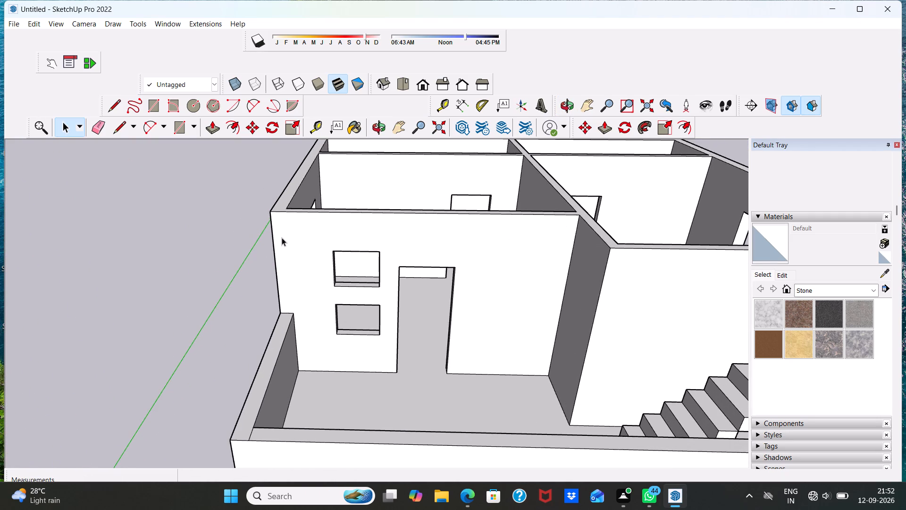
pyautogui.scroll(-5, 279, 237)
pyautogui.scroll(-4, 286, 277)
pyautogui.scroll(3, 471, 248)
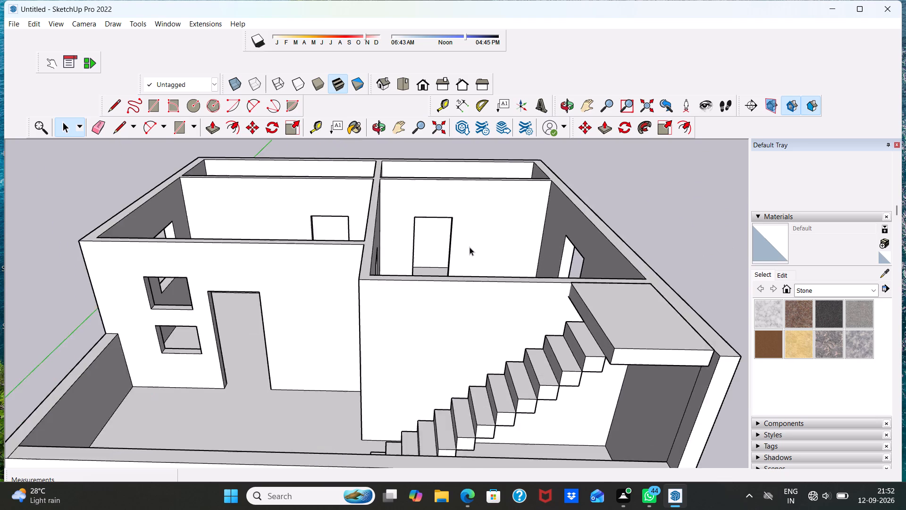
pyautogui.scroll(9, 470, 247)
pyautogui.scroll(-14, 360, 217)
pyautogui.scroll(2, 271, 315)
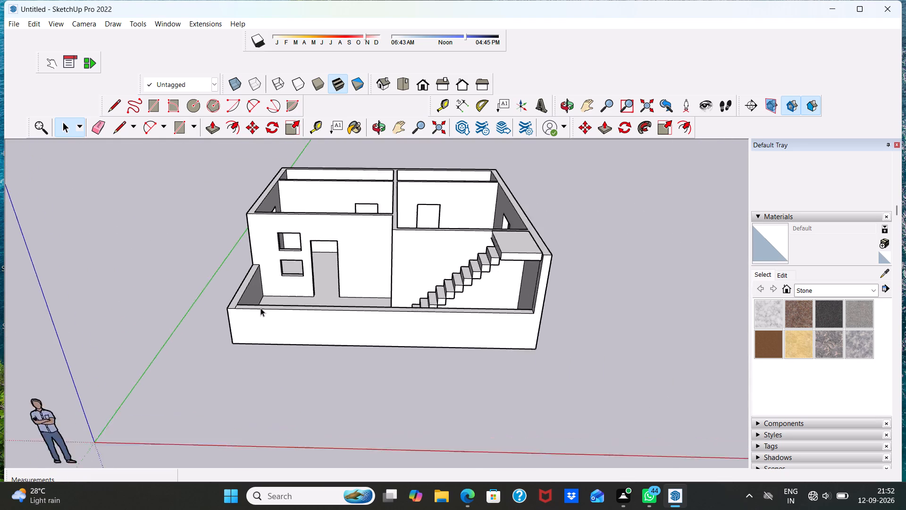
pyautogui.scroll(3, 260, 308)
pyautogui.scroll(-2, 259, 306)
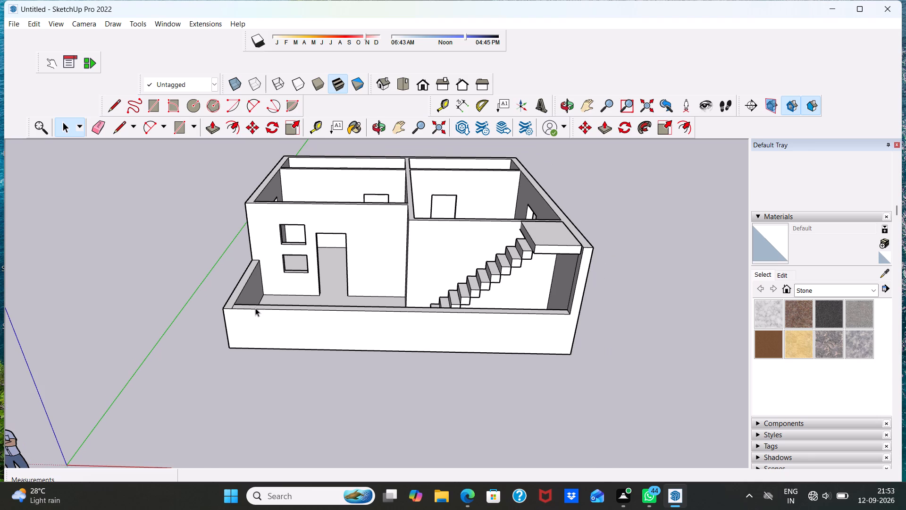
# Examine the house from below and above, checking the wall layout, the doorways and the underside of the floor.
pyautogui.moveTo(291, 446); pyautogui.dragTo(314, 382, button='middle')
pyautogui.scroll(3, 408, 279)
pyautogui.moveTo(403, 283); pyautogui.dragTo(394, 18, button='middle')
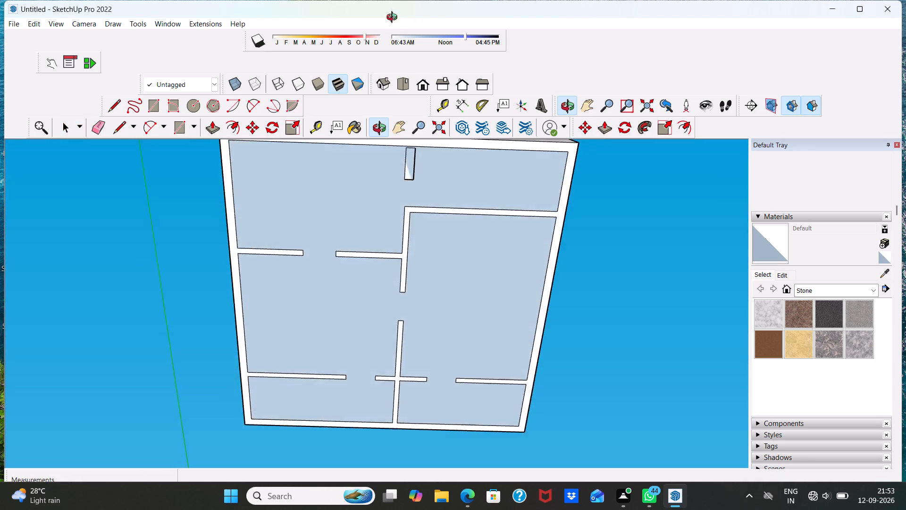
pyautogui.moveTo(394, 18); pyautogui.dragTo(384, 190, button='middle')
pyautogui.moveTo(422, 255); pyautogui.dragTo(419, 230, button='middle')
pyautogui.scroll(2, 423, 255)
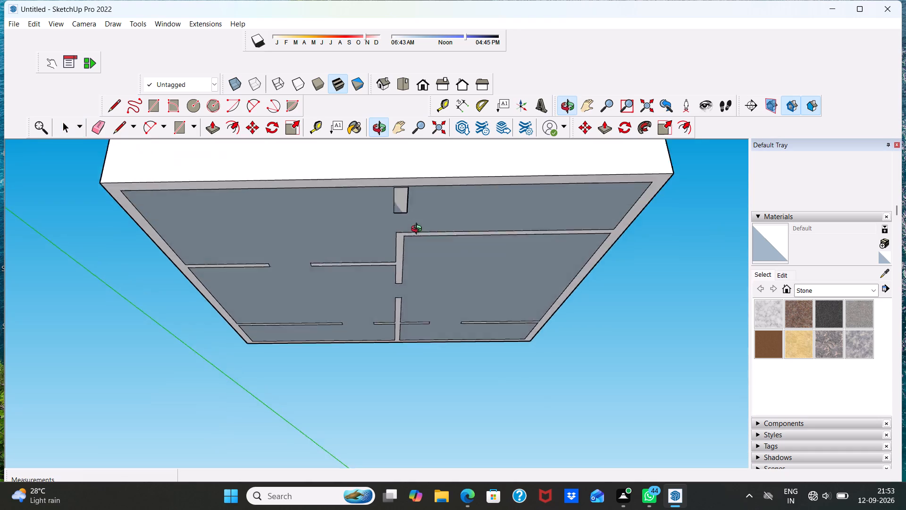
pyautogui.moveTo(419, 230); pyautogui.dragTo(418, 228, button='middle')
pyautogui.scroll(4, 419, 230)
pyautogui.moveTo(395, 198); pyautogui.dragTo(424, 414, button='middle')
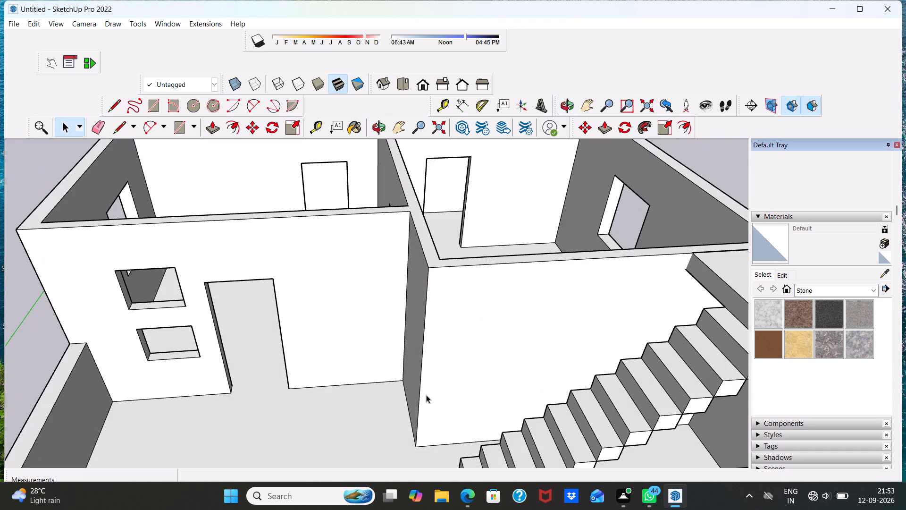
pyautogui.scroll(1, 452, 257)
pyautogui.scroll(-7, 453, 307)
pyautogui.moveTo(445, 350); pyautogui.dragTo(462, 386, button='middle')
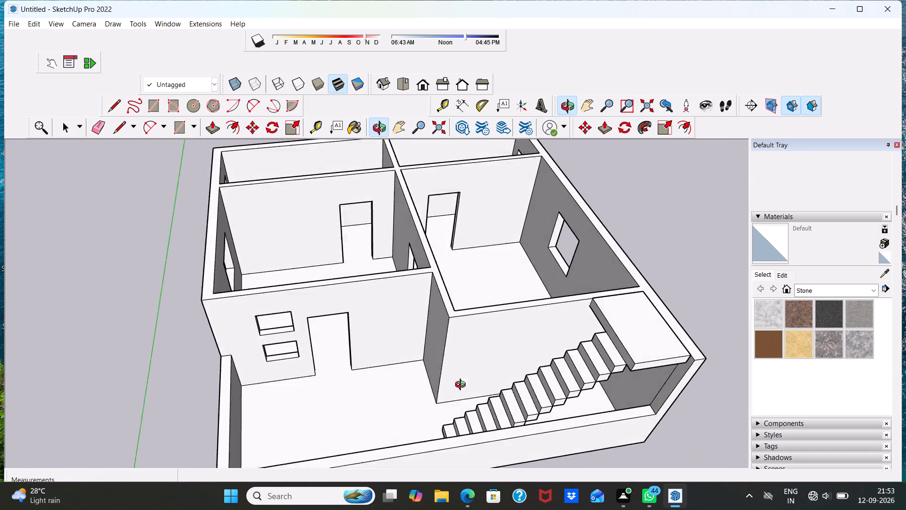
# Move the entire staircase about 7 1/4" along its run toward the landing.
pyautogui.moveTo(462, 386); pyautogui.dragTo(562, 378, button='middle')
pyautogui.scroll(4, 457, 392)
pyautogui.moveTo(496, 376); pyautogui.dragTo(573, 400, button='middle')
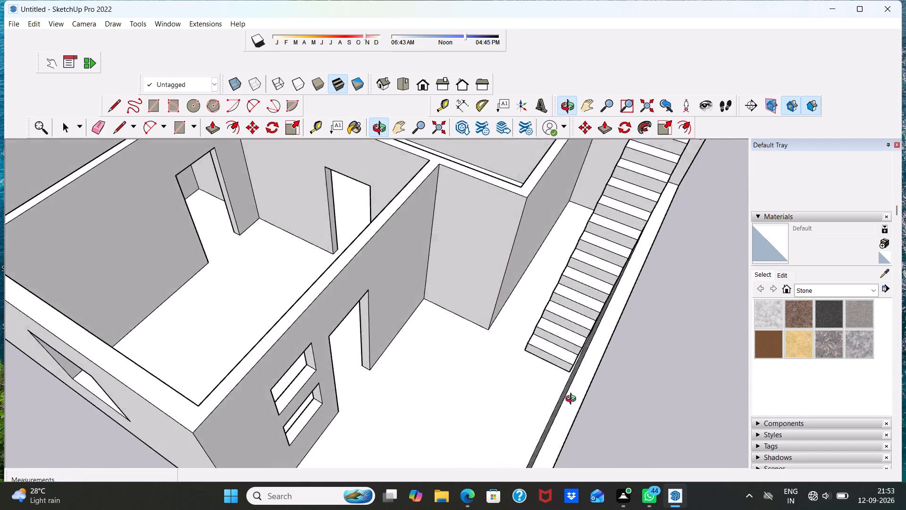
pyautogui.moveTo(573, 400); pyautogui.dragTo(639, 359, button='middle')
pyautogui.scroll(1, 535, 311)
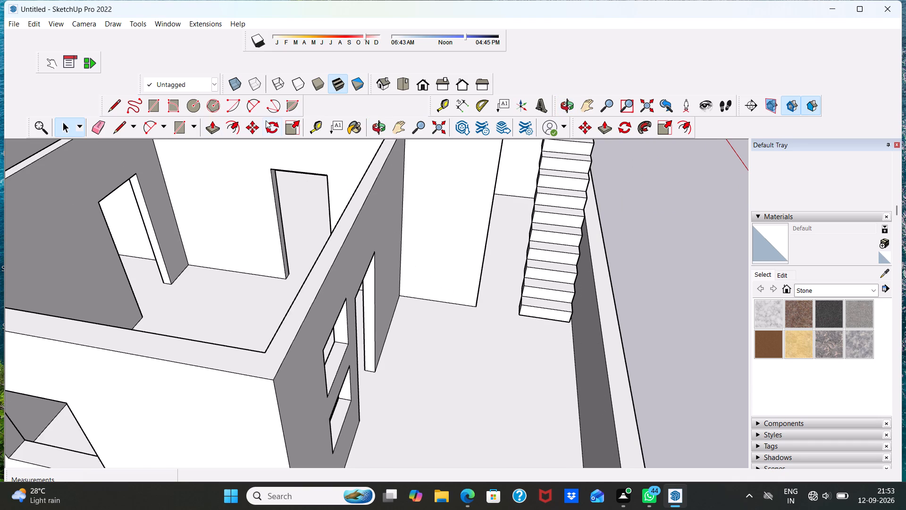
pyautogui.tripleClick(549, 297)
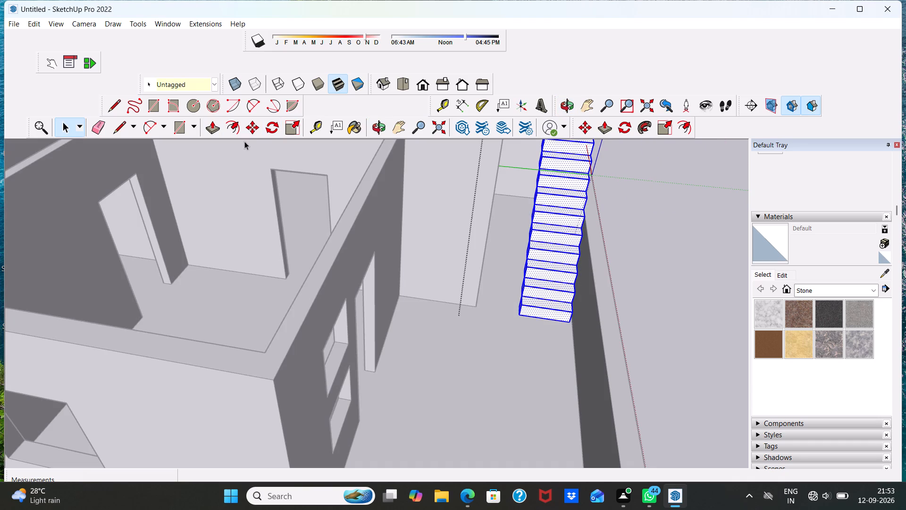
pyautogui.click(252, 129)
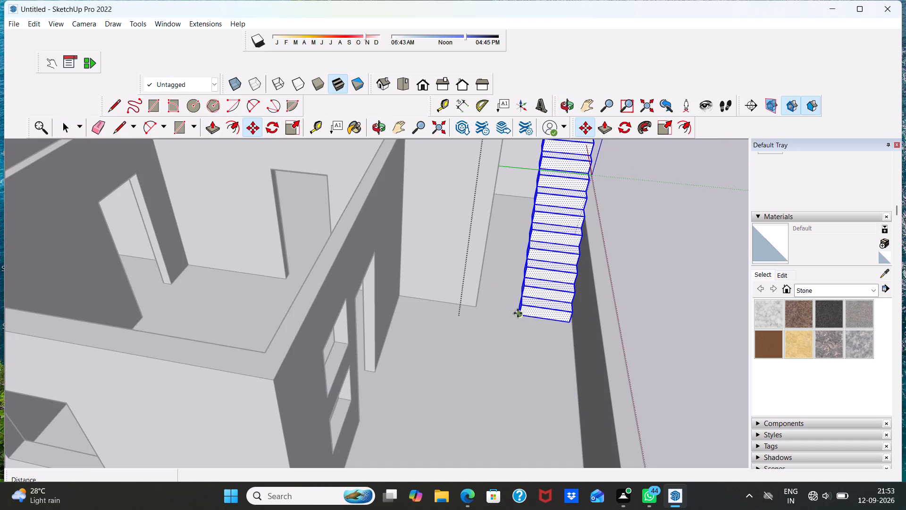
pyautogui.click(518, 313)
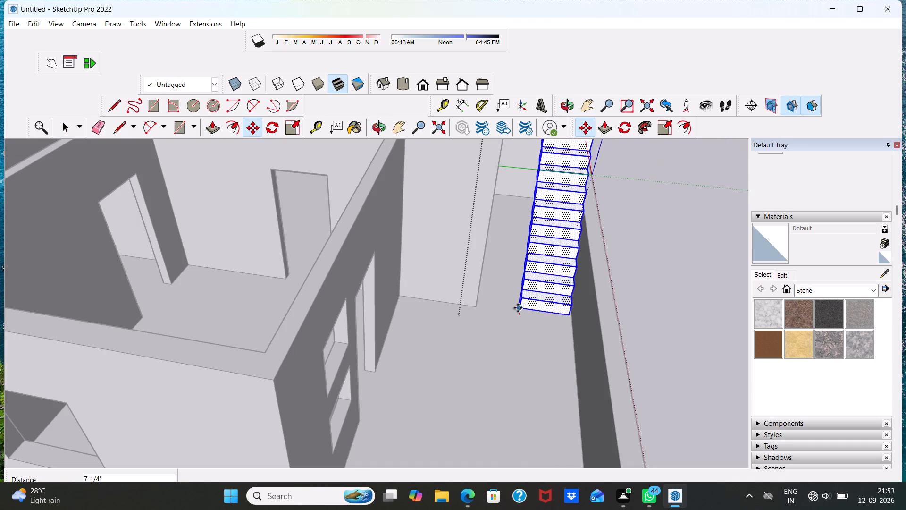
pyautogui.click(518, 308)
pyautogui.moveTo(674, 294); pyautogui.dragTo(529, 314, button='middle')
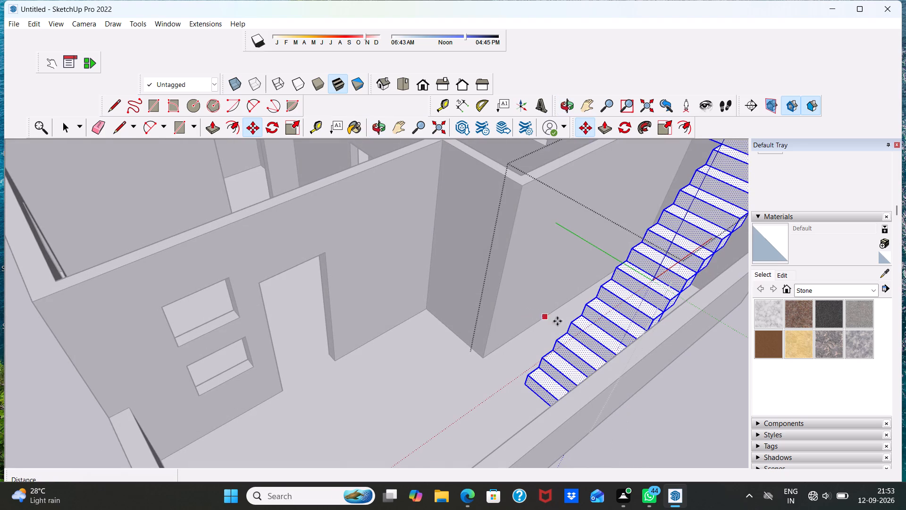
pyautogui.press('space')
pyautogui.press('space')
pyautogui.press('space')
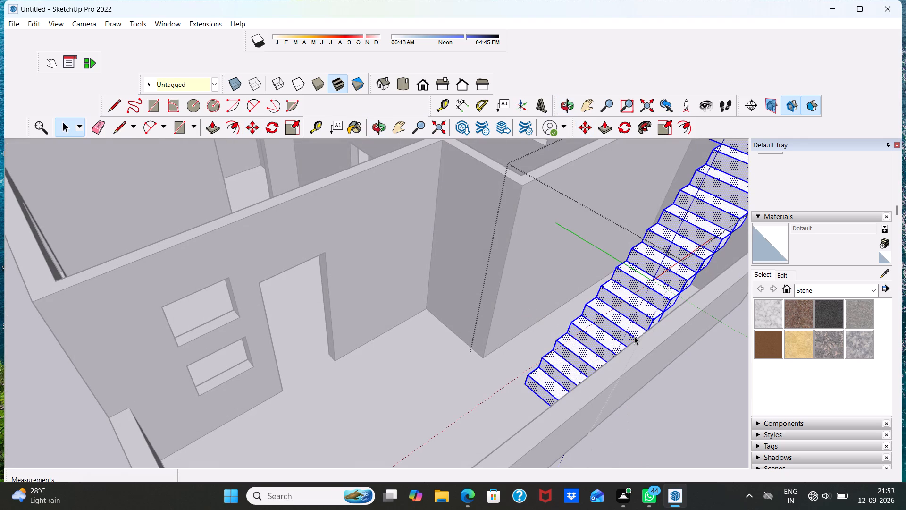
pyautogui.press('space')
pyautogui.doubleClick(702, 393)
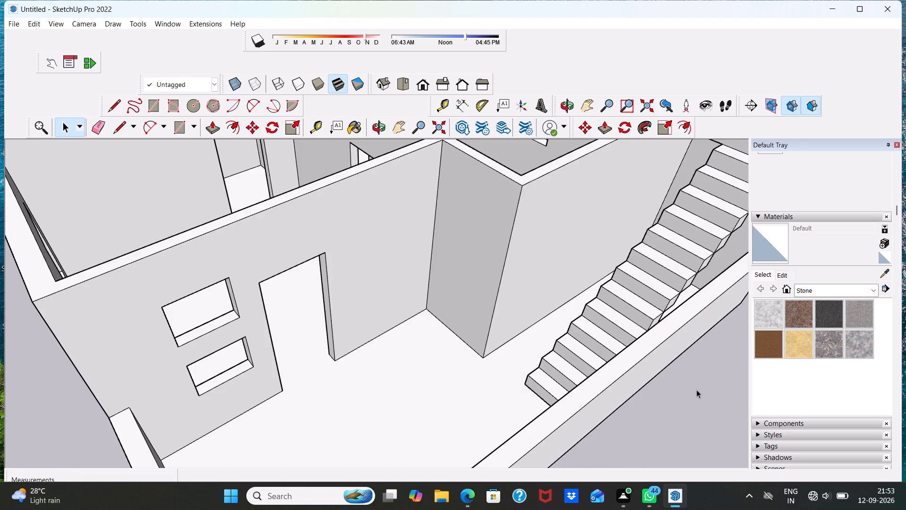
# Examine the front room from several angles, checking the repositioned staircase, landing, doorway and low boundary walls.
pyautogui.scroll(-3, 653, 359)
pyautogui.moveTo(659, 387); pyautogui.dragTo(521, 168, button='middle')
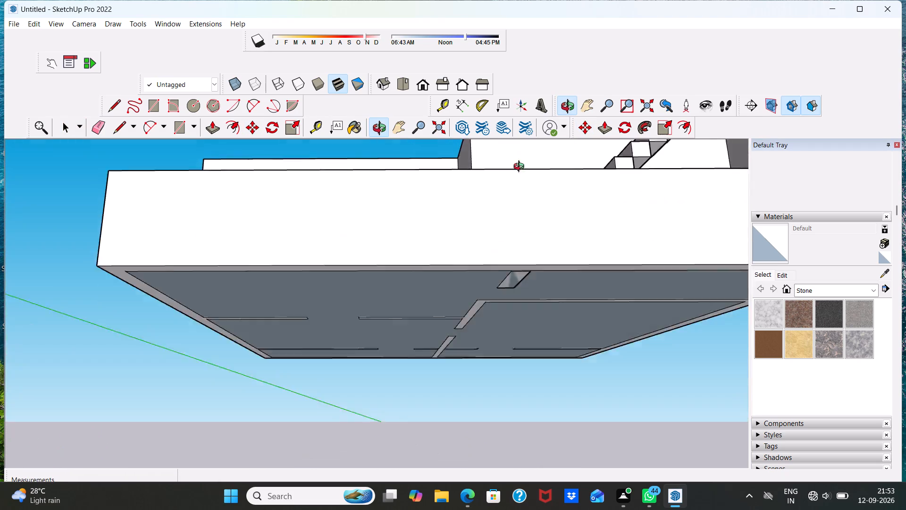
pyautogui.moveTo(521, 168); pyautogui.dragTo(560, 362, button='middle')
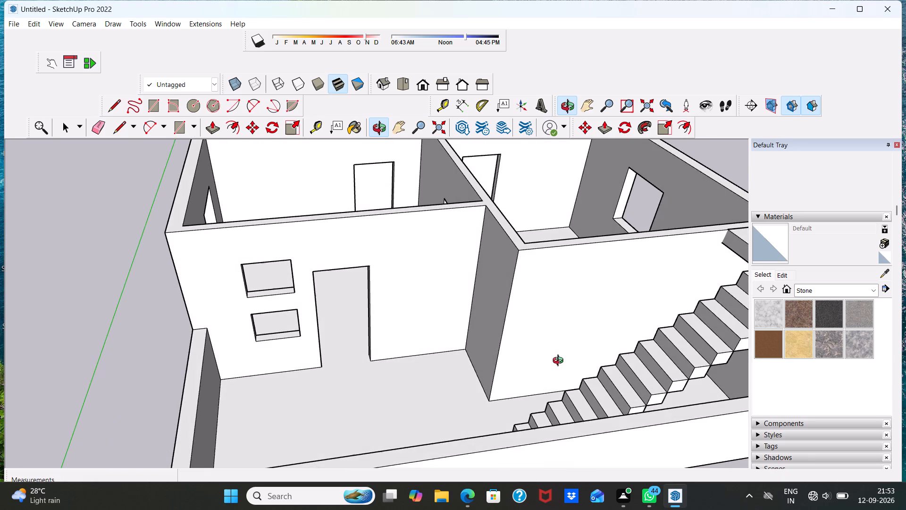
pyautogui.moveTo(560, 362); pyautogui.dragTo(561, 362, button='middle')
pyautogui.scroll(2, 561, 362)
pyautogui.scroll(-5, 560, 344)
pyautogui.scroll(-3, 509, 307)
pyautogui.moveTo(492, 328); pyautogui.dragTo(389, 245, button='middle')
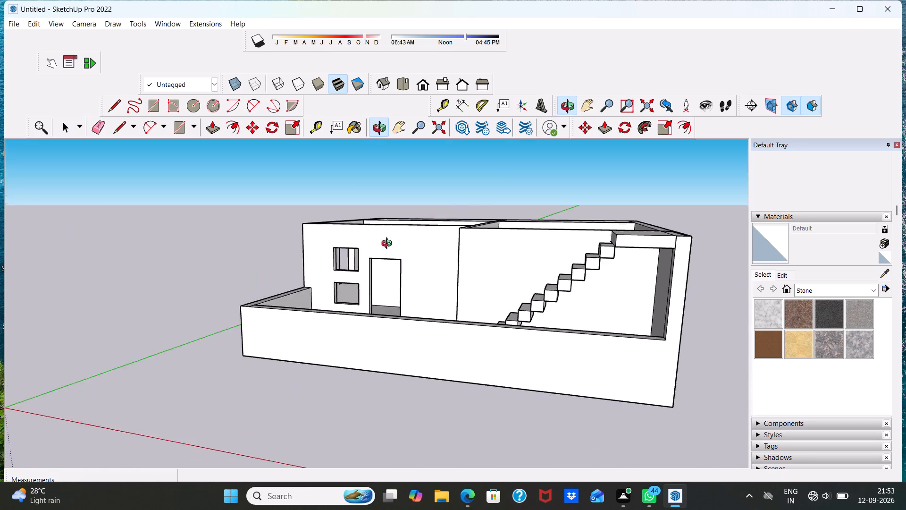
pyautogui.moveTo(389, 245); pyautogui.dragTo(423, 325, button='middle')
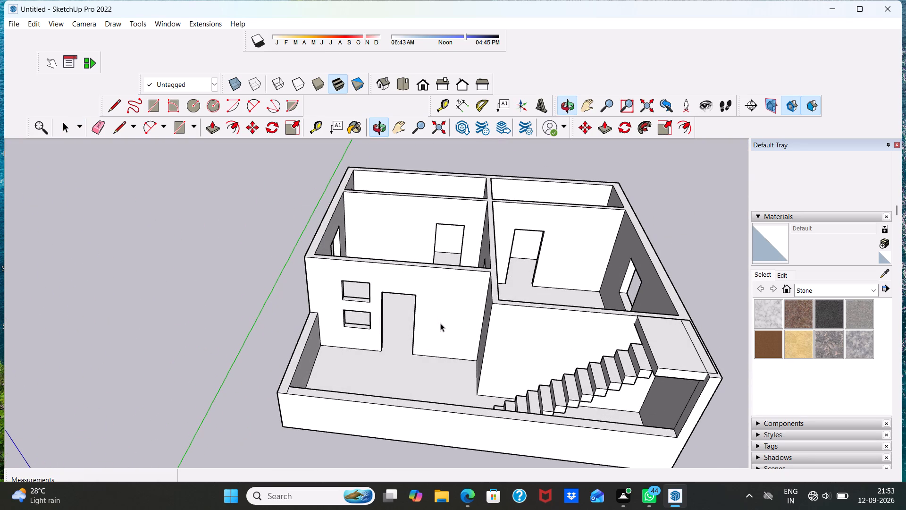
pyautogui.scroll(4, 439, 325)
pyautogui.scroll(-3, 437, 317)
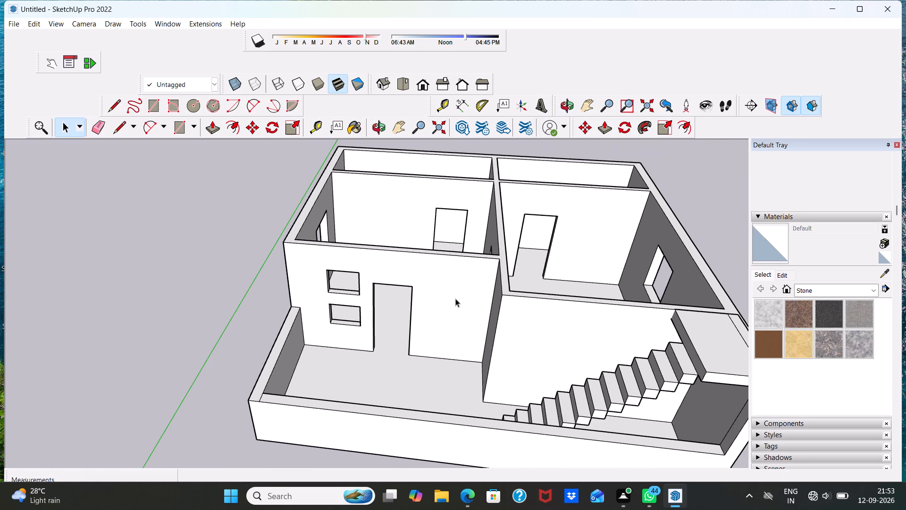
pyautogui.scroll(-1, 259, 394)
pyautogui.scroll(-1, 209, 391)
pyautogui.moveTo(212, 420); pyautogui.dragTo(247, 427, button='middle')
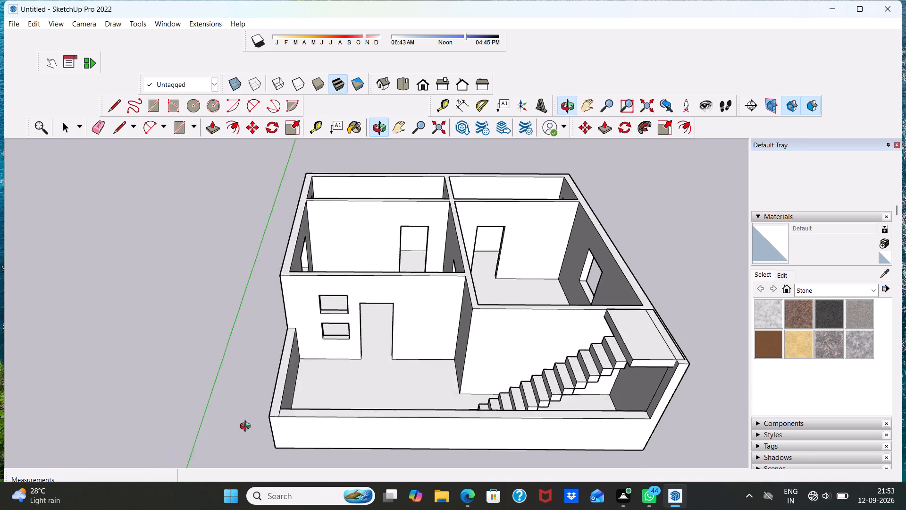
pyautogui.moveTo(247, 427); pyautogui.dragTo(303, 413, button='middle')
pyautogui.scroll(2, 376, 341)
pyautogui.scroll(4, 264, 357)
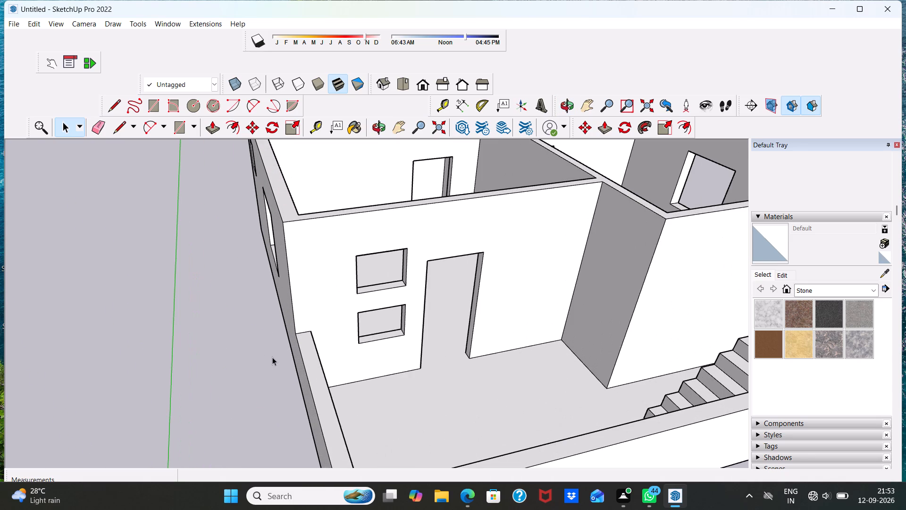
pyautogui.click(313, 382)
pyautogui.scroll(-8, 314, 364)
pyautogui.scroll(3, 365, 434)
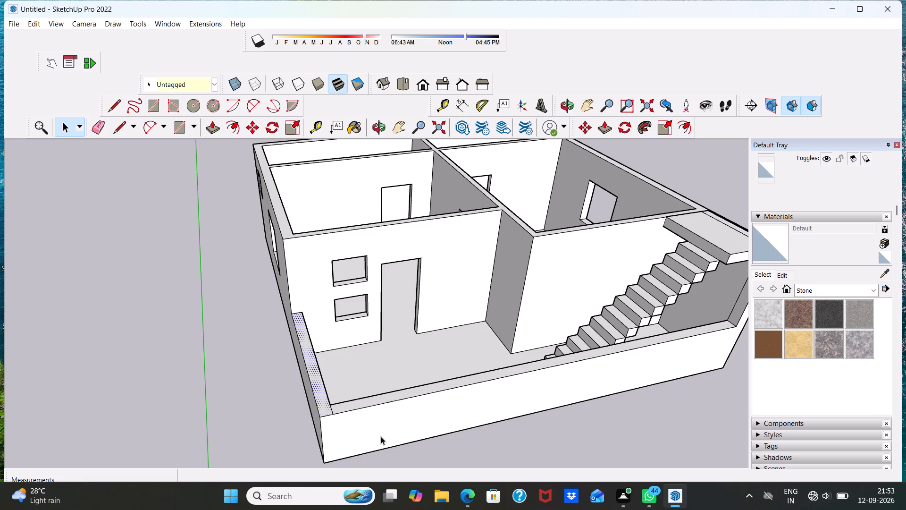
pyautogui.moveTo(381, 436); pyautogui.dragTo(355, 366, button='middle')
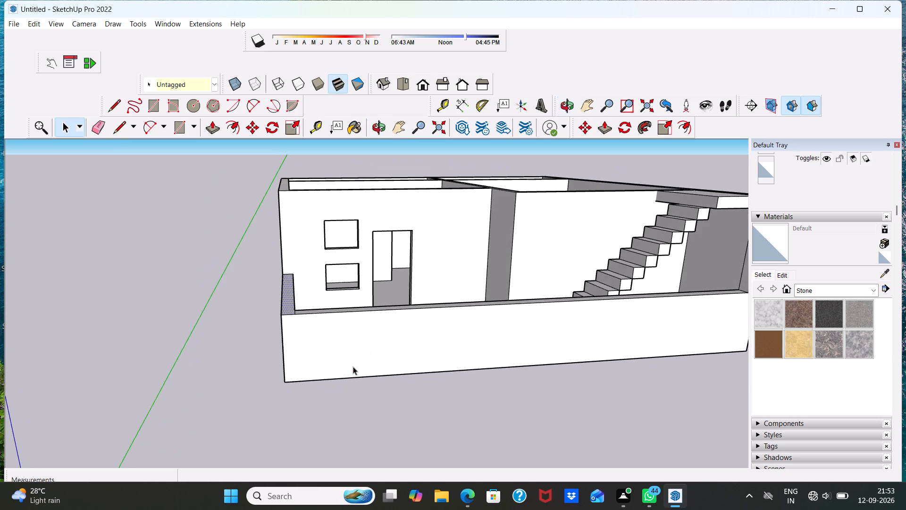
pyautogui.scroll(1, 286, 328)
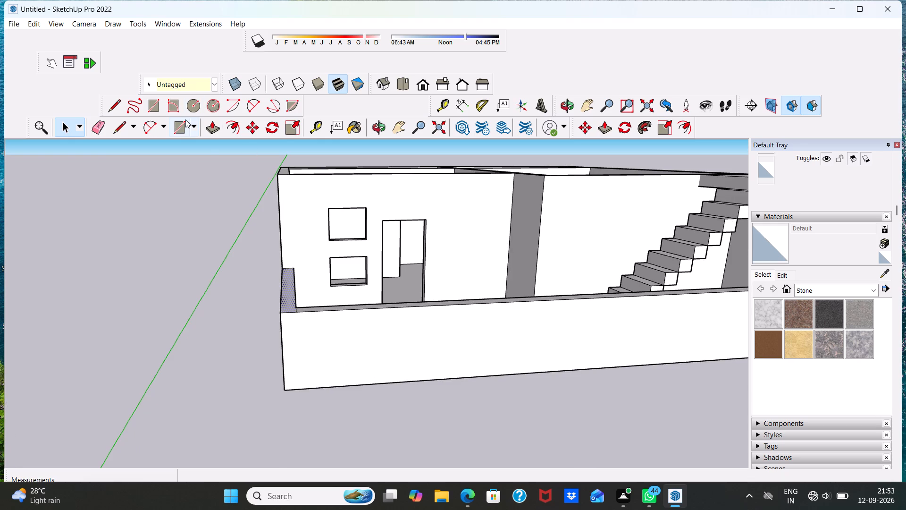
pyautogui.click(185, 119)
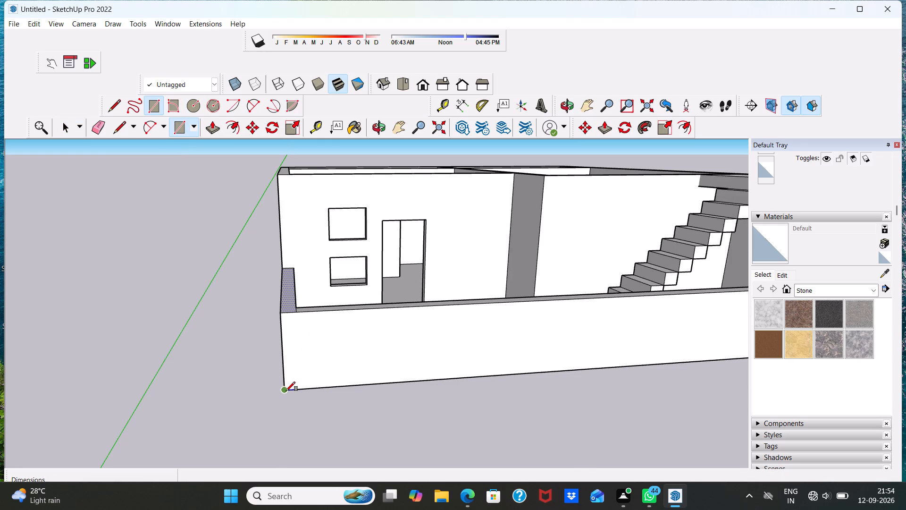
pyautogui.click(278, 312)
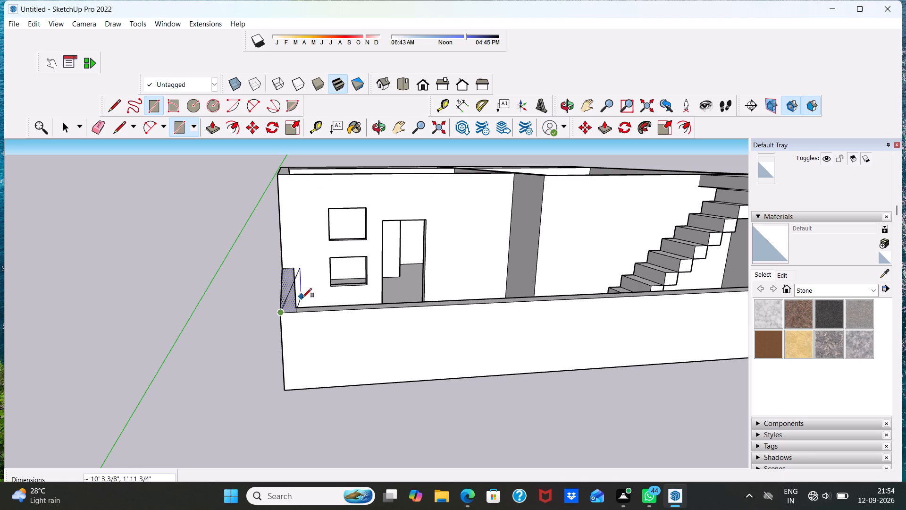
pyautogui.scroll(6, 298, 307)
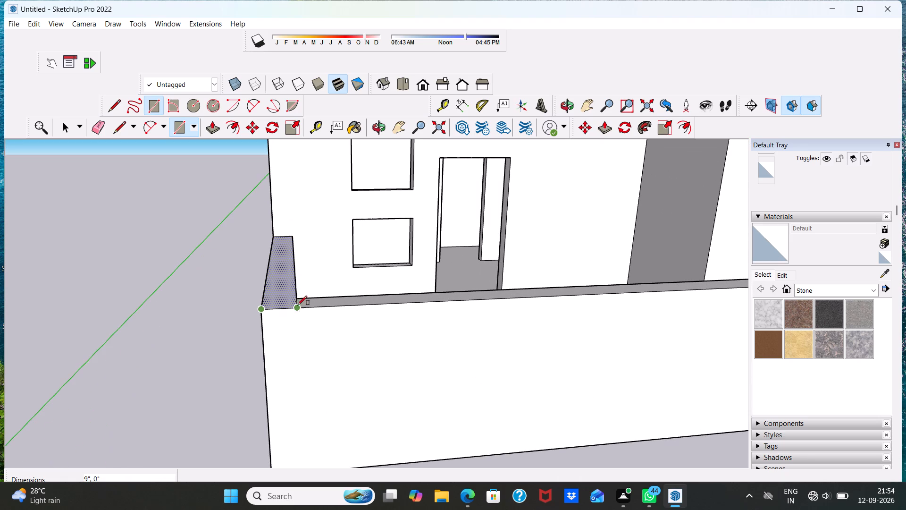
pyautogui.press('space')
# Draw an upright rectangle 9" wide and about 7' 6" tall on top of the low front wall, at its outer corner opposite the staircase.
pyautogui.click(423, 86)
pyautogui.scroll(-4, 391, 162)
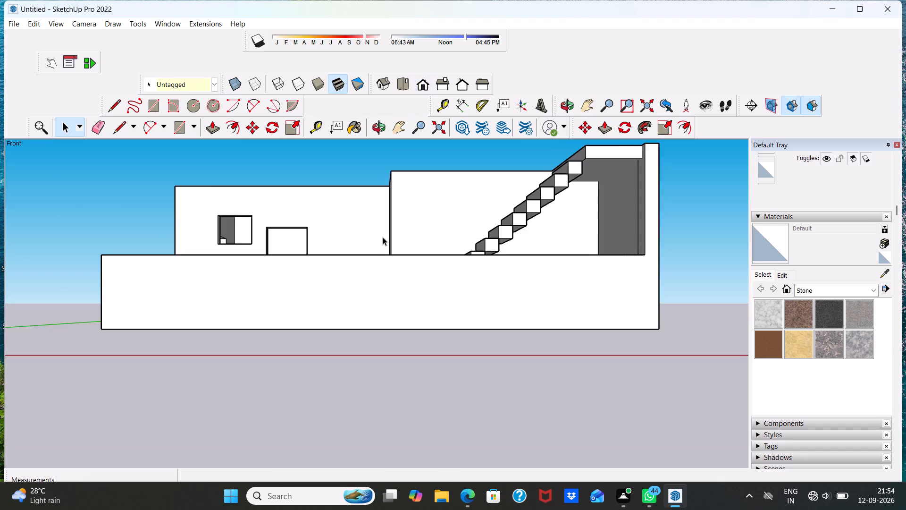
pyautogui.scroll(-3, 383, 237)
pyautogui.moveTo(250, 245); pyautogui.dragTo(251, 352, button='middle')
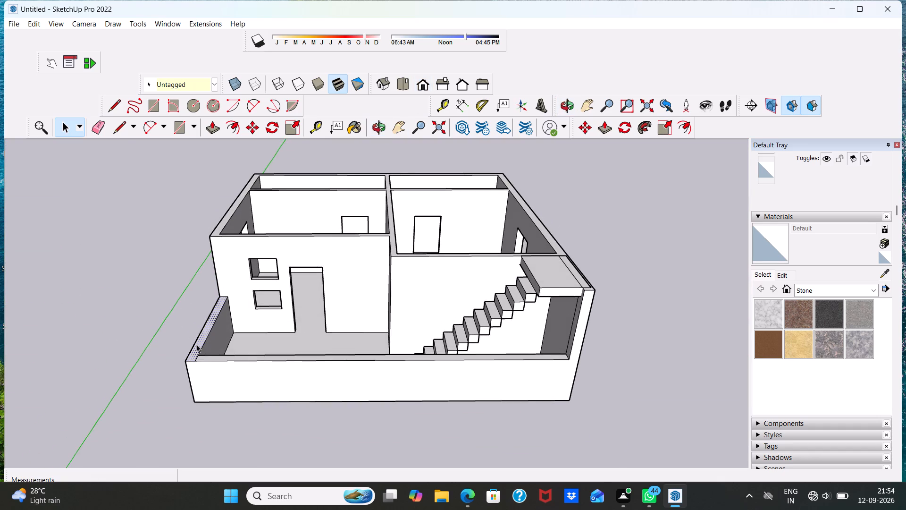
pyautogui.scroll(3, 196, 344)
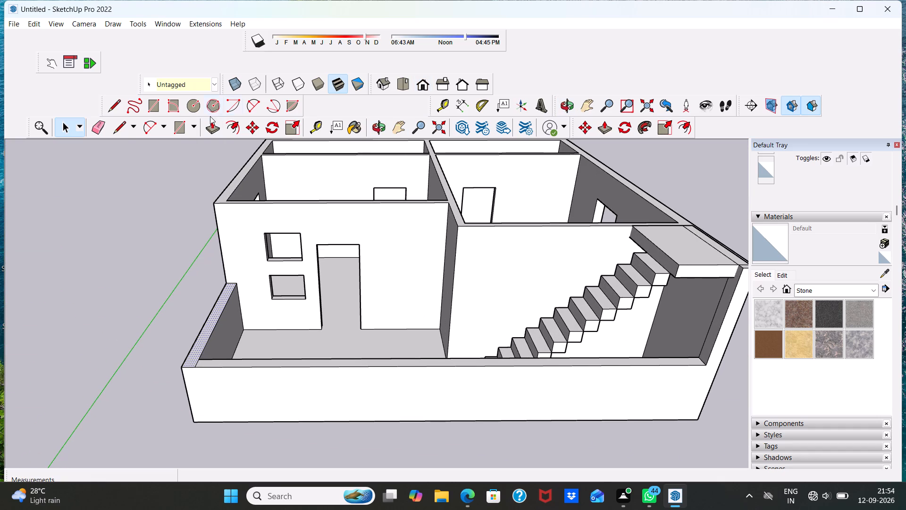
pyautogui.click(181, 127)
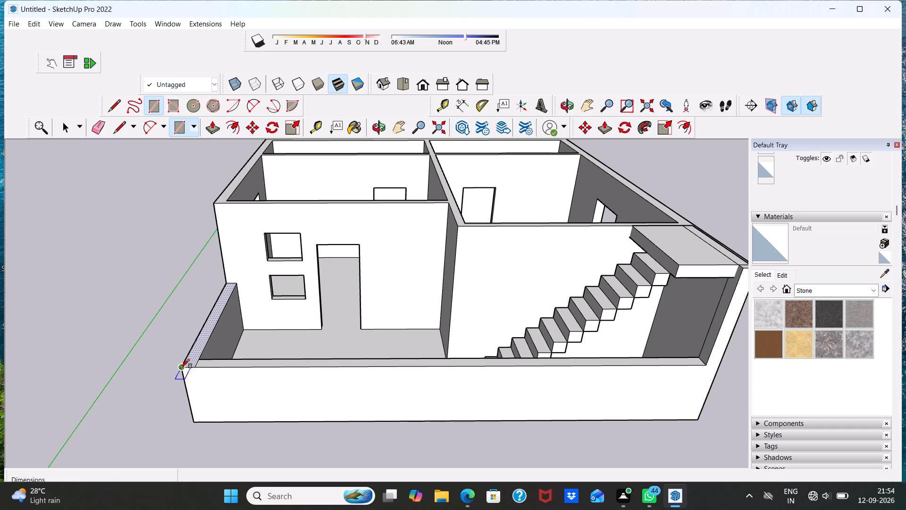
pyautogui.click(180, 368)
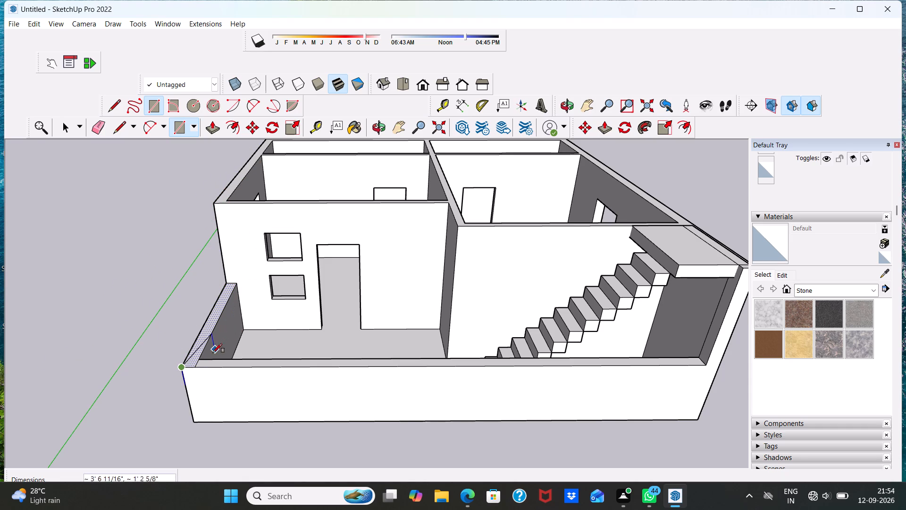
pyautogui.click(199, 366)
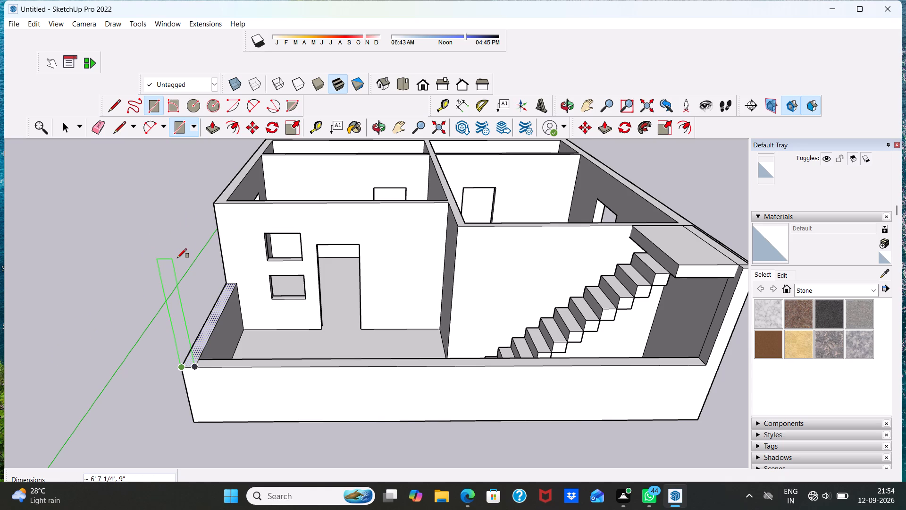
pyautogui.click(172, 241)
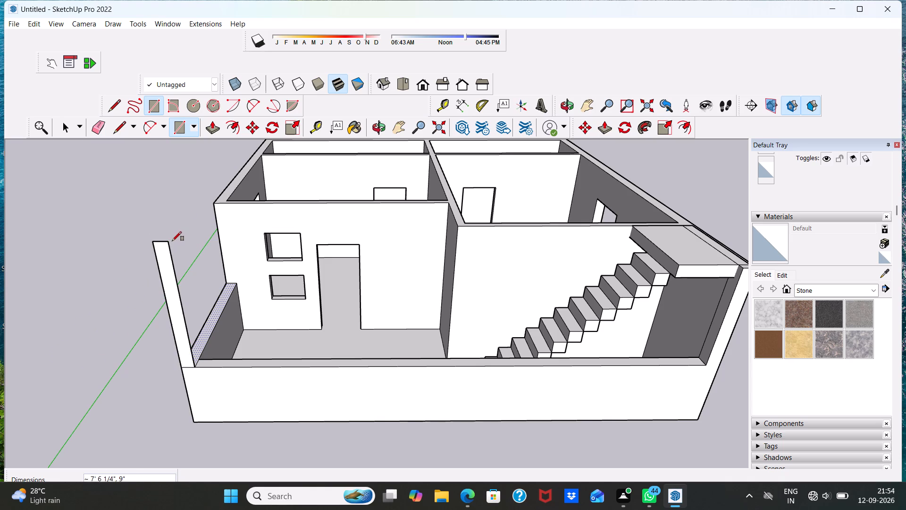
pyautogui.scroll(-3, 176, 231)
pyautogui.moveTo(169, 308); pyautogui.dragTo(257, 284, button='middle')
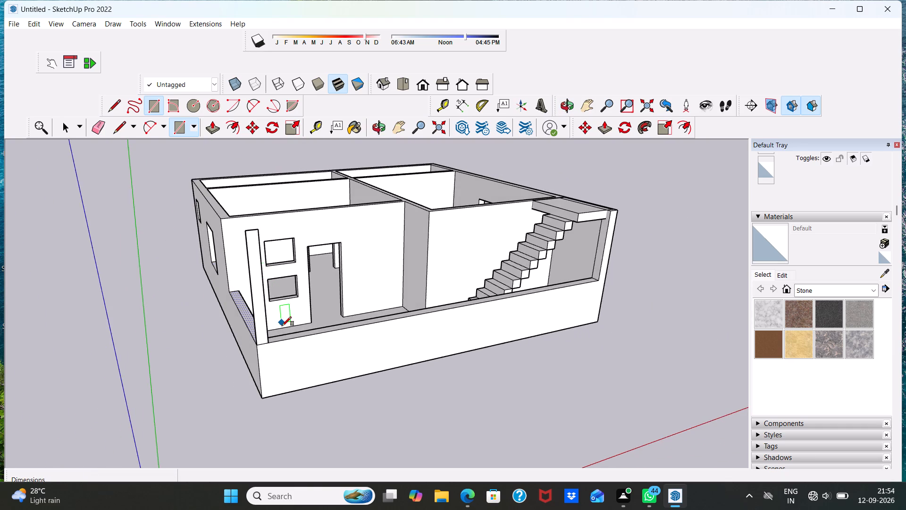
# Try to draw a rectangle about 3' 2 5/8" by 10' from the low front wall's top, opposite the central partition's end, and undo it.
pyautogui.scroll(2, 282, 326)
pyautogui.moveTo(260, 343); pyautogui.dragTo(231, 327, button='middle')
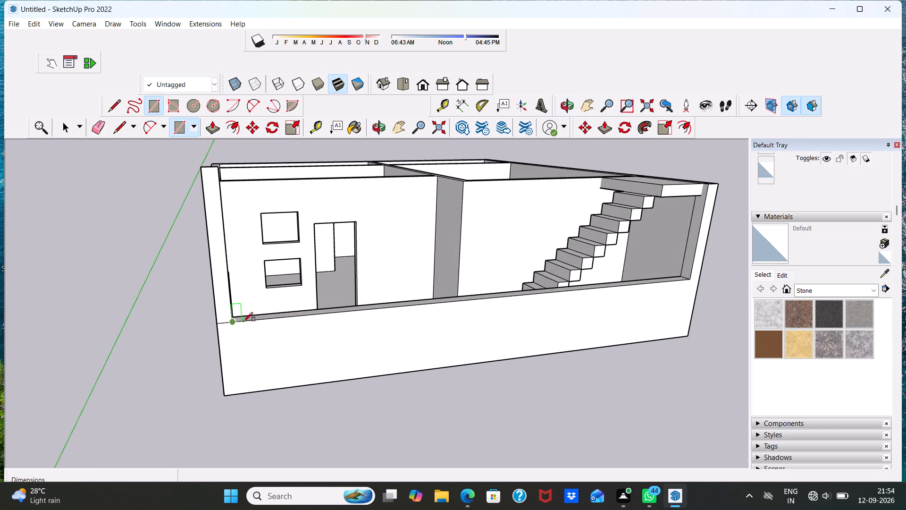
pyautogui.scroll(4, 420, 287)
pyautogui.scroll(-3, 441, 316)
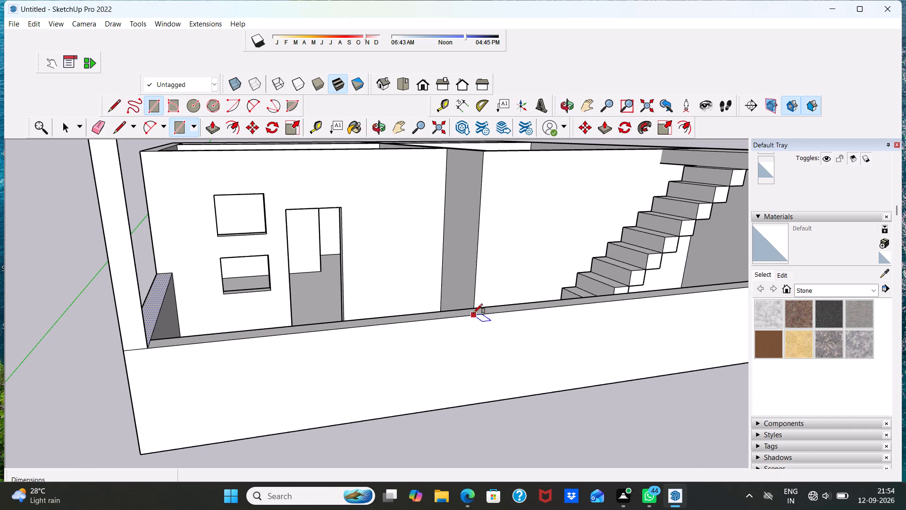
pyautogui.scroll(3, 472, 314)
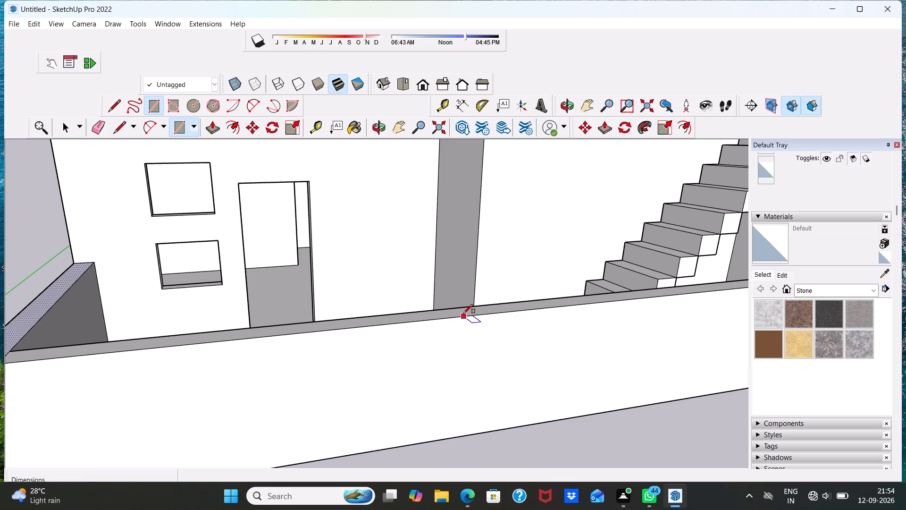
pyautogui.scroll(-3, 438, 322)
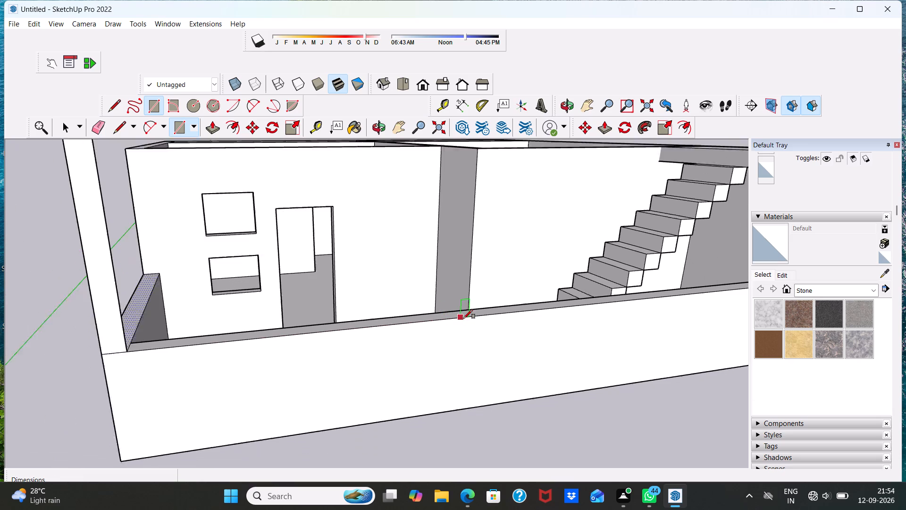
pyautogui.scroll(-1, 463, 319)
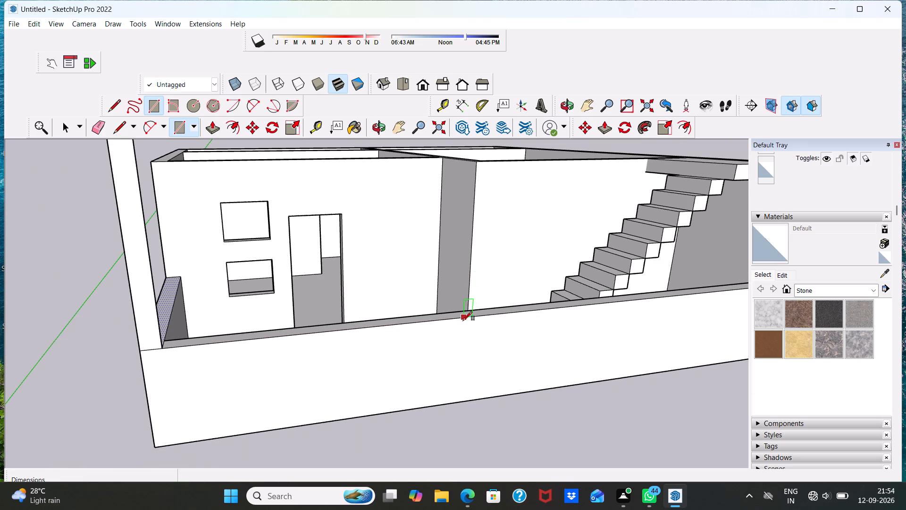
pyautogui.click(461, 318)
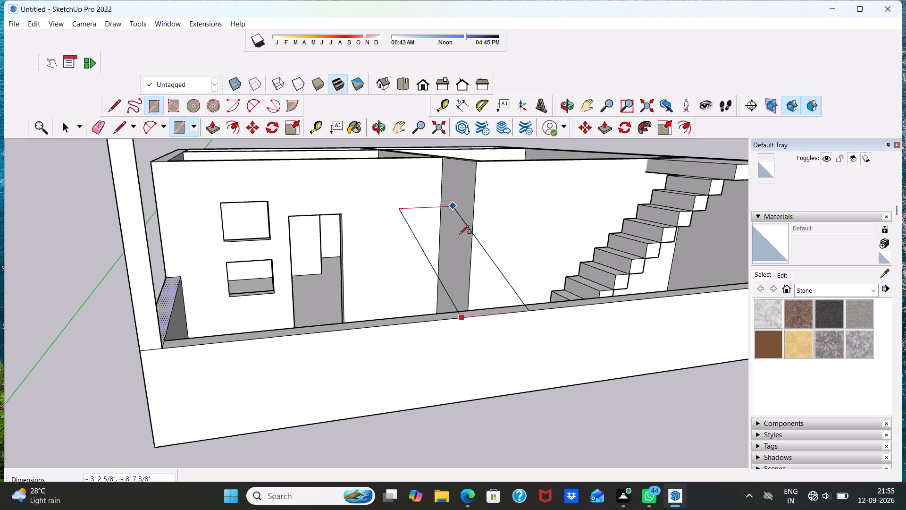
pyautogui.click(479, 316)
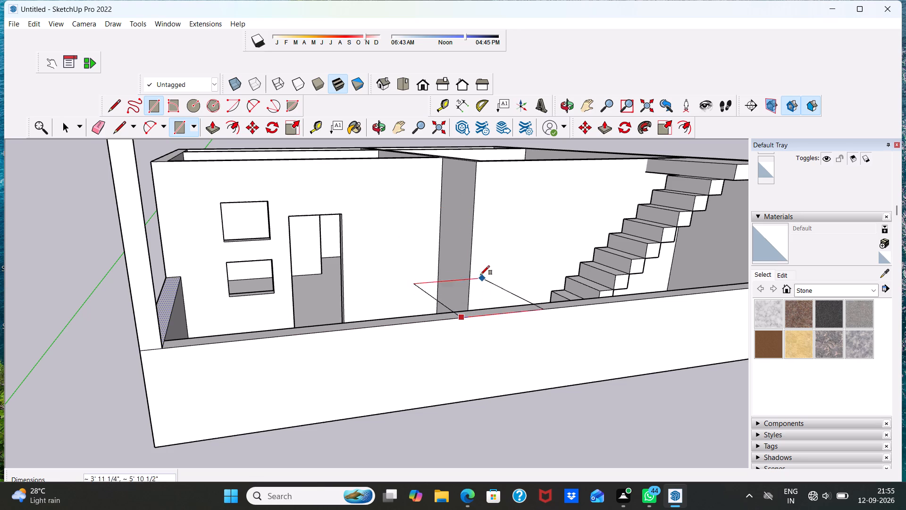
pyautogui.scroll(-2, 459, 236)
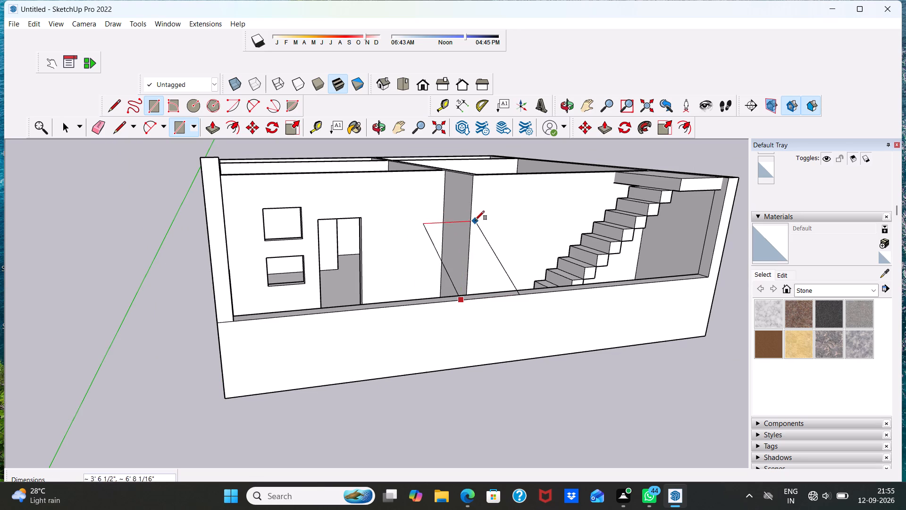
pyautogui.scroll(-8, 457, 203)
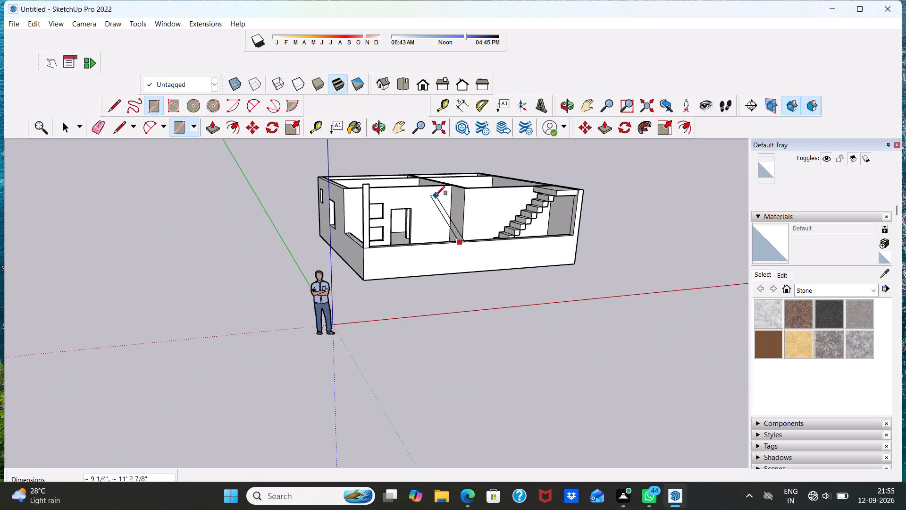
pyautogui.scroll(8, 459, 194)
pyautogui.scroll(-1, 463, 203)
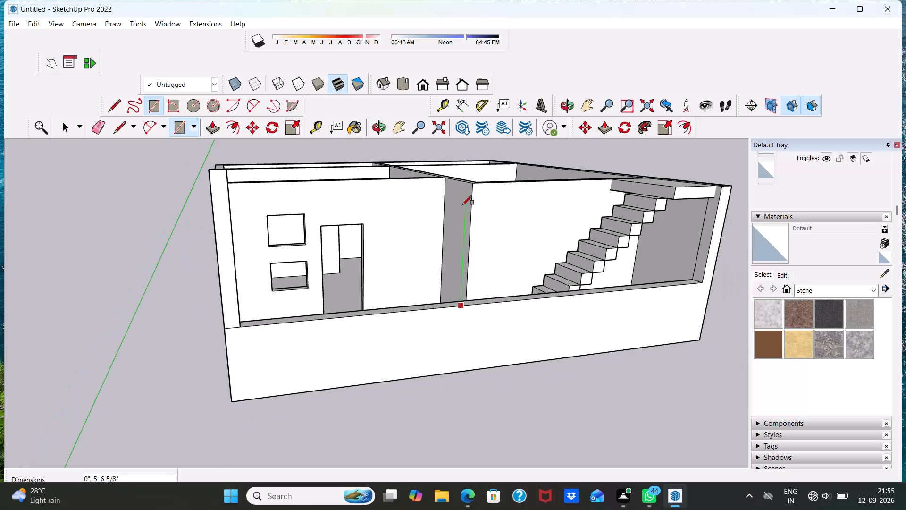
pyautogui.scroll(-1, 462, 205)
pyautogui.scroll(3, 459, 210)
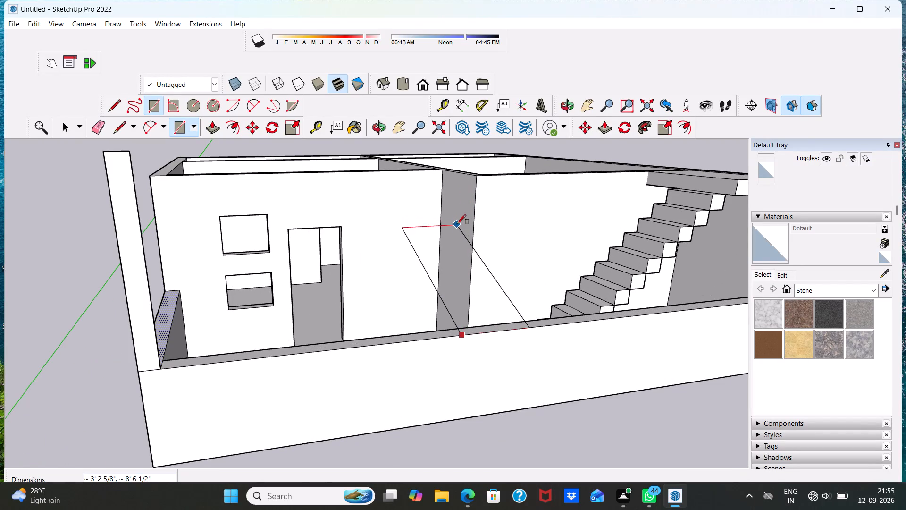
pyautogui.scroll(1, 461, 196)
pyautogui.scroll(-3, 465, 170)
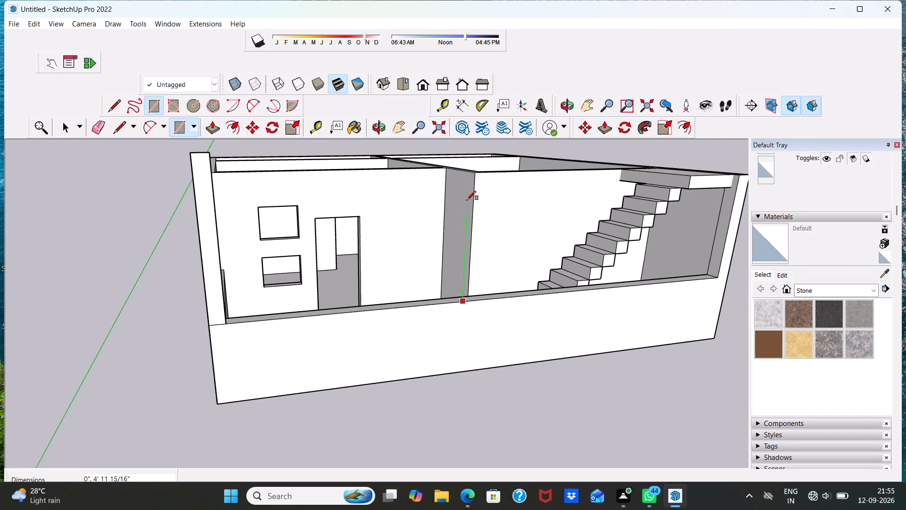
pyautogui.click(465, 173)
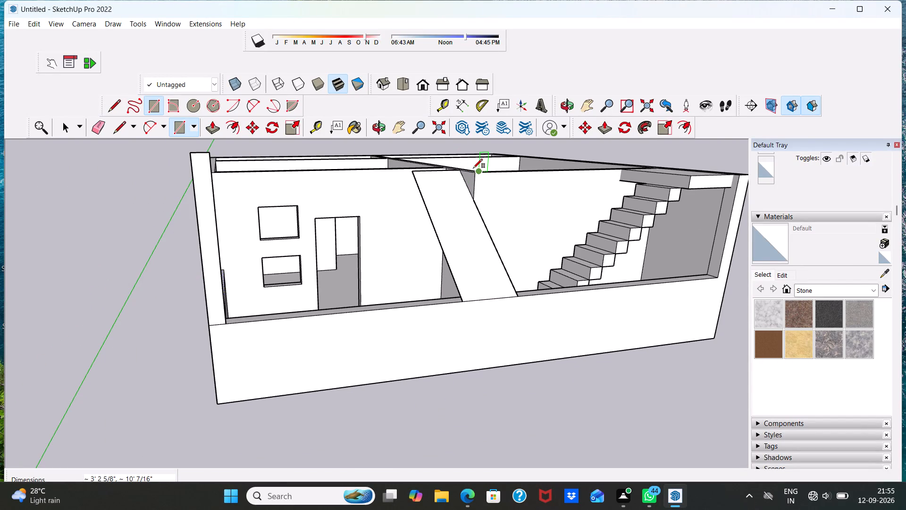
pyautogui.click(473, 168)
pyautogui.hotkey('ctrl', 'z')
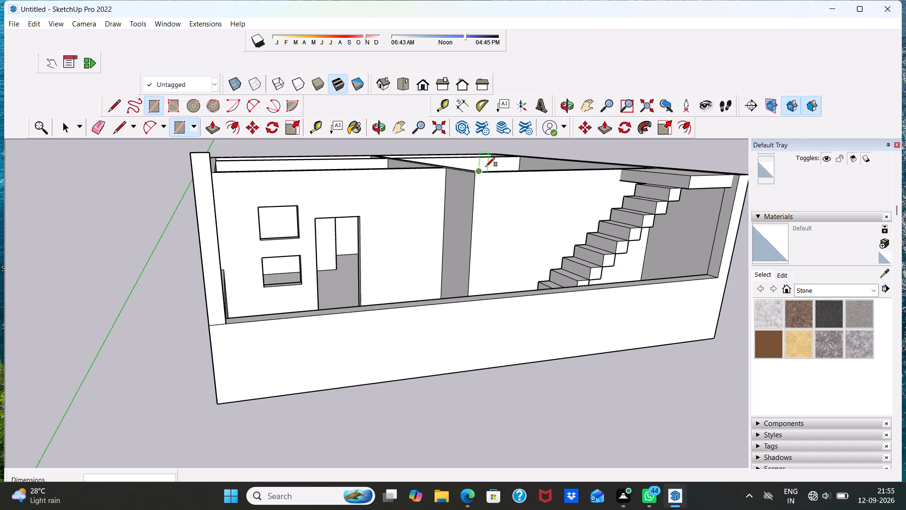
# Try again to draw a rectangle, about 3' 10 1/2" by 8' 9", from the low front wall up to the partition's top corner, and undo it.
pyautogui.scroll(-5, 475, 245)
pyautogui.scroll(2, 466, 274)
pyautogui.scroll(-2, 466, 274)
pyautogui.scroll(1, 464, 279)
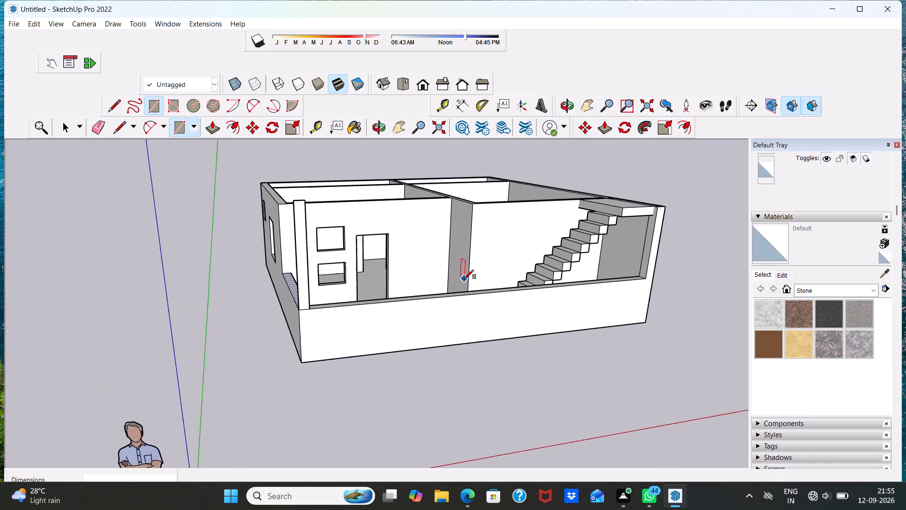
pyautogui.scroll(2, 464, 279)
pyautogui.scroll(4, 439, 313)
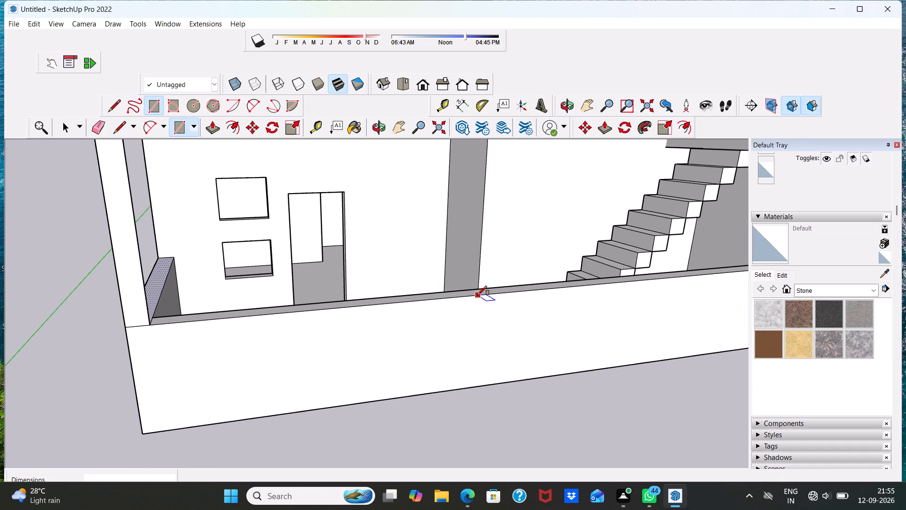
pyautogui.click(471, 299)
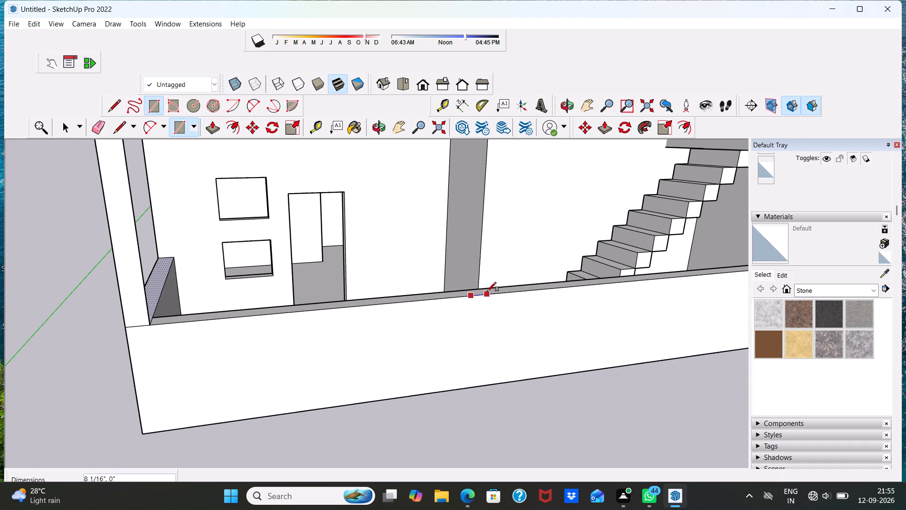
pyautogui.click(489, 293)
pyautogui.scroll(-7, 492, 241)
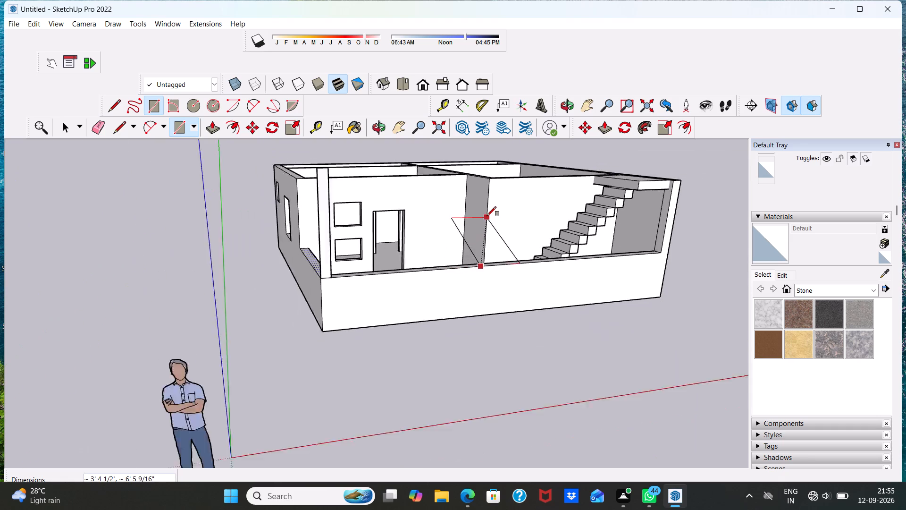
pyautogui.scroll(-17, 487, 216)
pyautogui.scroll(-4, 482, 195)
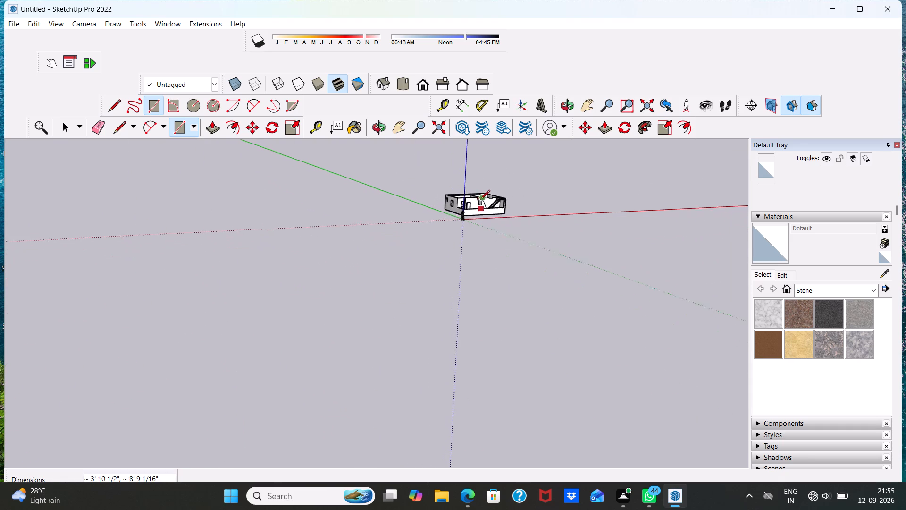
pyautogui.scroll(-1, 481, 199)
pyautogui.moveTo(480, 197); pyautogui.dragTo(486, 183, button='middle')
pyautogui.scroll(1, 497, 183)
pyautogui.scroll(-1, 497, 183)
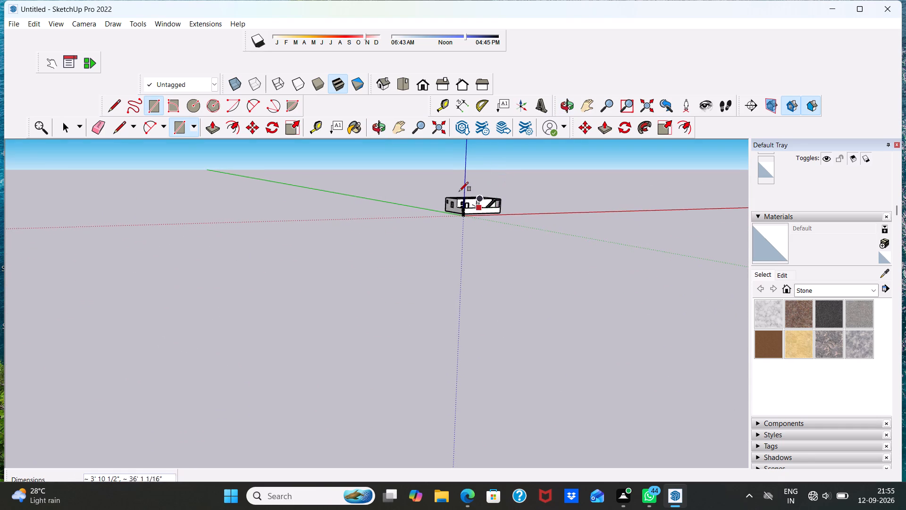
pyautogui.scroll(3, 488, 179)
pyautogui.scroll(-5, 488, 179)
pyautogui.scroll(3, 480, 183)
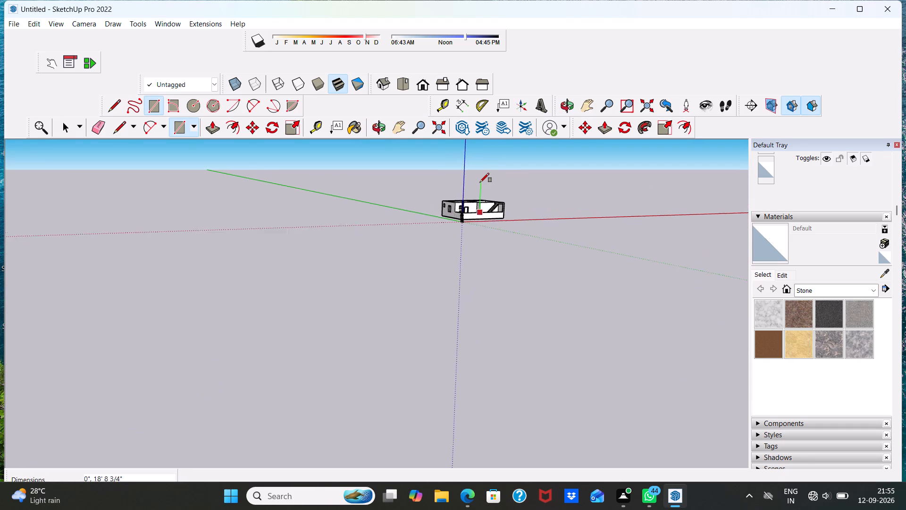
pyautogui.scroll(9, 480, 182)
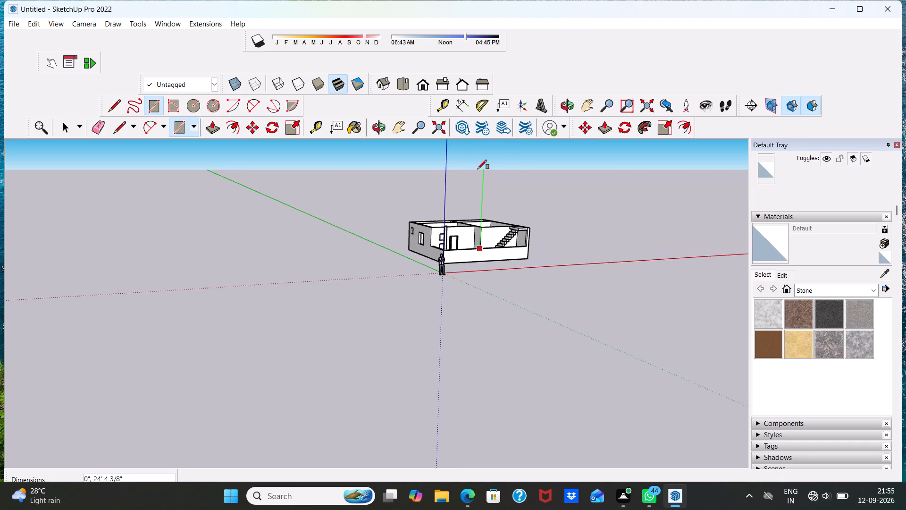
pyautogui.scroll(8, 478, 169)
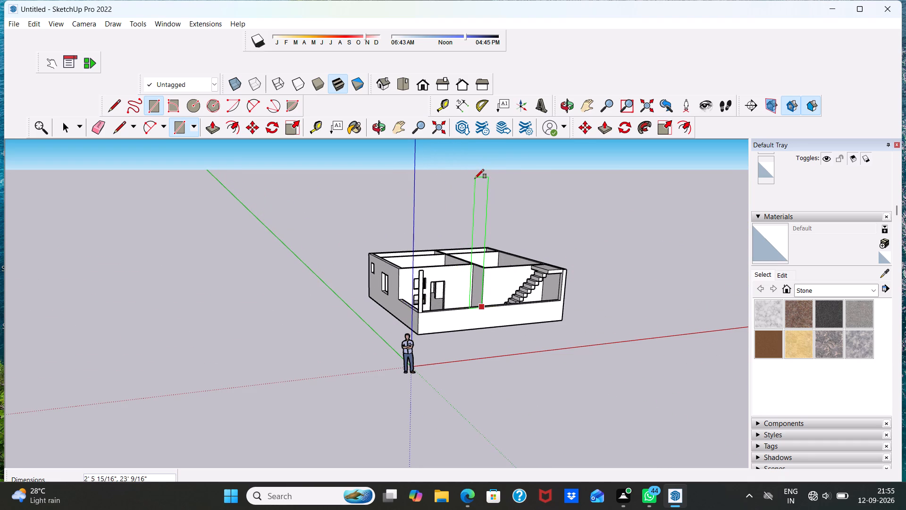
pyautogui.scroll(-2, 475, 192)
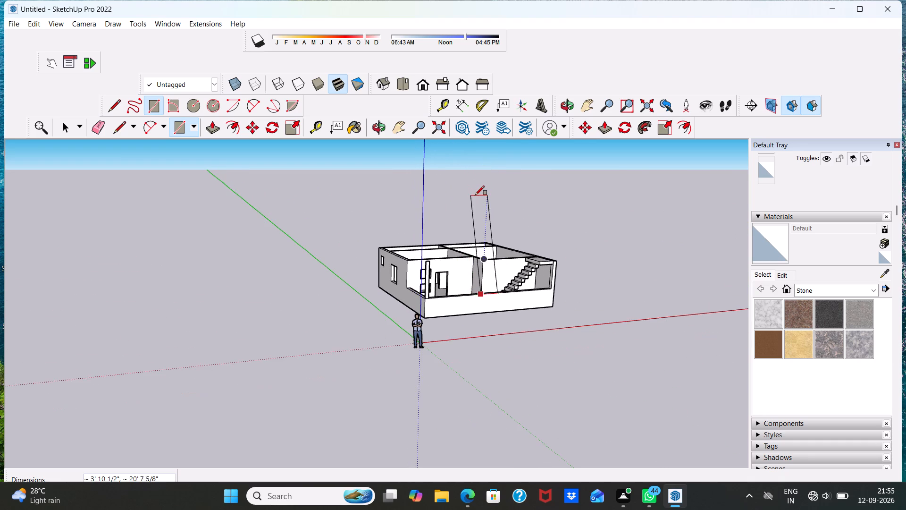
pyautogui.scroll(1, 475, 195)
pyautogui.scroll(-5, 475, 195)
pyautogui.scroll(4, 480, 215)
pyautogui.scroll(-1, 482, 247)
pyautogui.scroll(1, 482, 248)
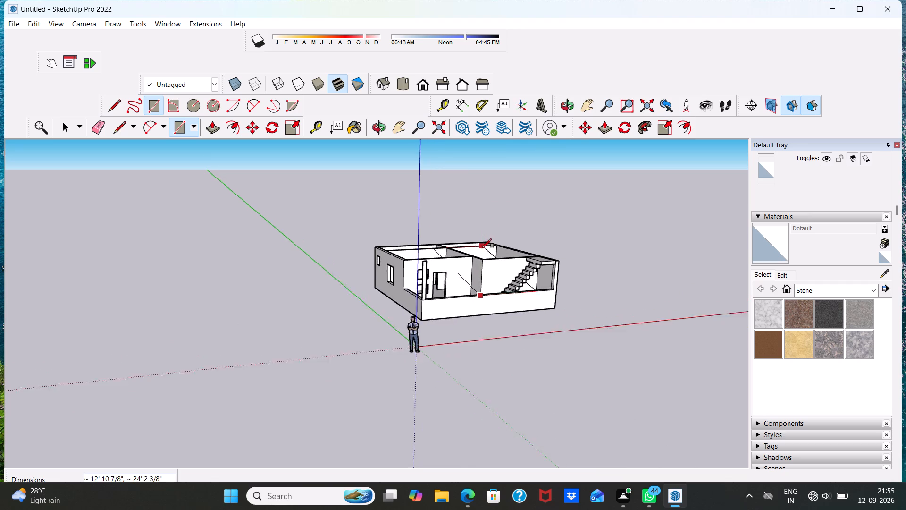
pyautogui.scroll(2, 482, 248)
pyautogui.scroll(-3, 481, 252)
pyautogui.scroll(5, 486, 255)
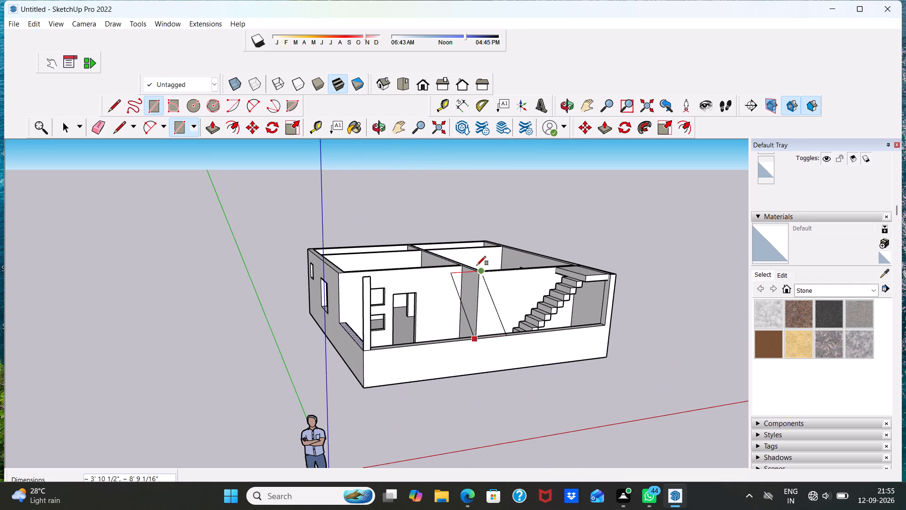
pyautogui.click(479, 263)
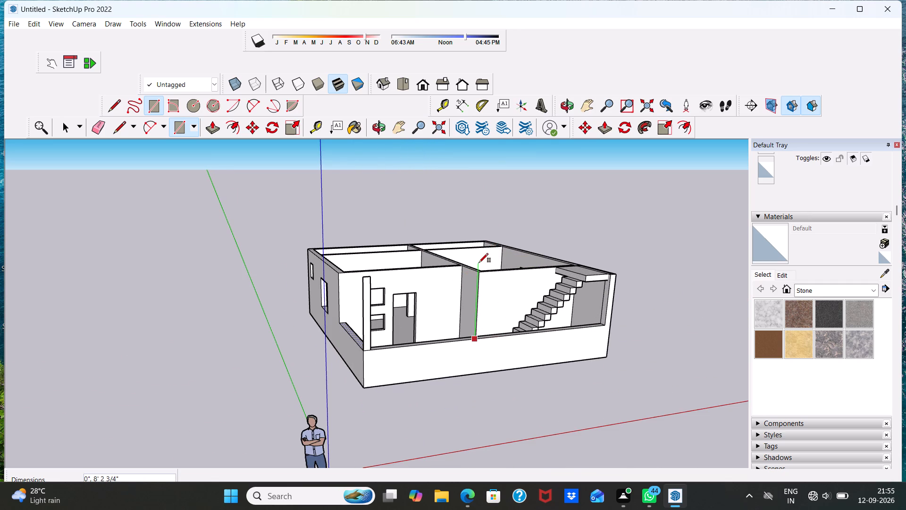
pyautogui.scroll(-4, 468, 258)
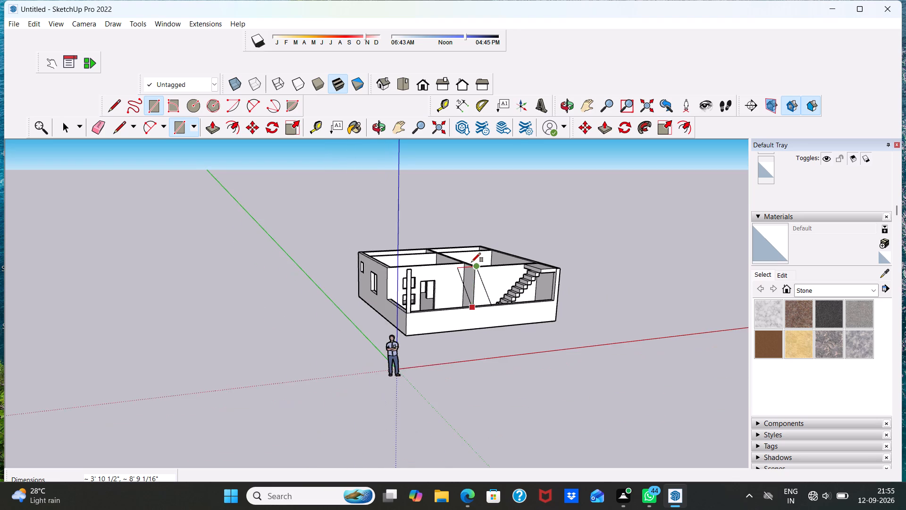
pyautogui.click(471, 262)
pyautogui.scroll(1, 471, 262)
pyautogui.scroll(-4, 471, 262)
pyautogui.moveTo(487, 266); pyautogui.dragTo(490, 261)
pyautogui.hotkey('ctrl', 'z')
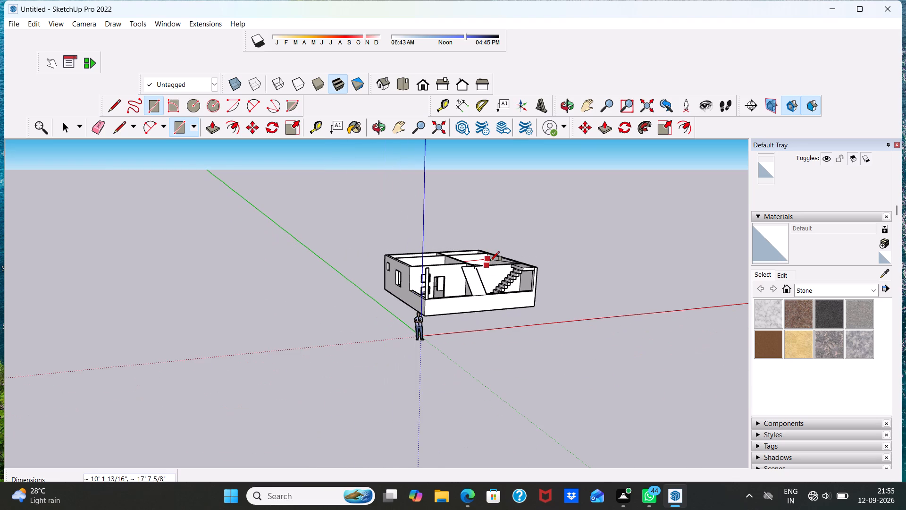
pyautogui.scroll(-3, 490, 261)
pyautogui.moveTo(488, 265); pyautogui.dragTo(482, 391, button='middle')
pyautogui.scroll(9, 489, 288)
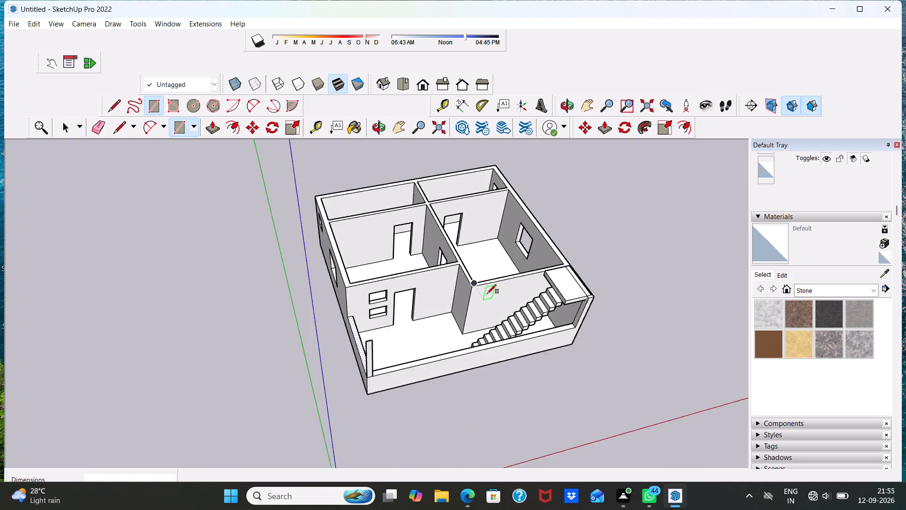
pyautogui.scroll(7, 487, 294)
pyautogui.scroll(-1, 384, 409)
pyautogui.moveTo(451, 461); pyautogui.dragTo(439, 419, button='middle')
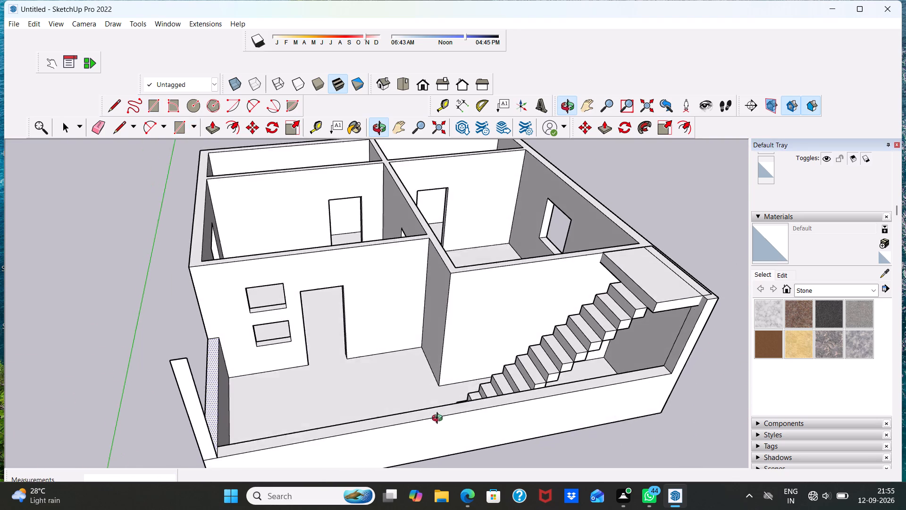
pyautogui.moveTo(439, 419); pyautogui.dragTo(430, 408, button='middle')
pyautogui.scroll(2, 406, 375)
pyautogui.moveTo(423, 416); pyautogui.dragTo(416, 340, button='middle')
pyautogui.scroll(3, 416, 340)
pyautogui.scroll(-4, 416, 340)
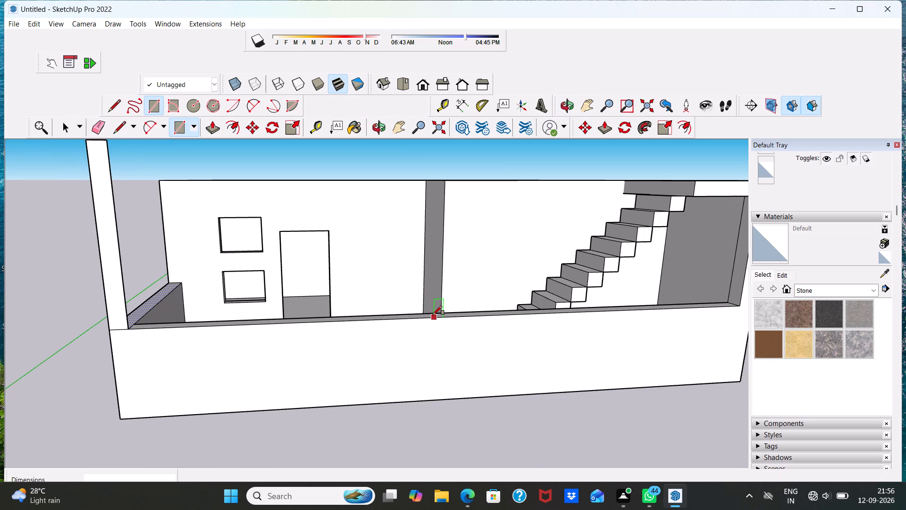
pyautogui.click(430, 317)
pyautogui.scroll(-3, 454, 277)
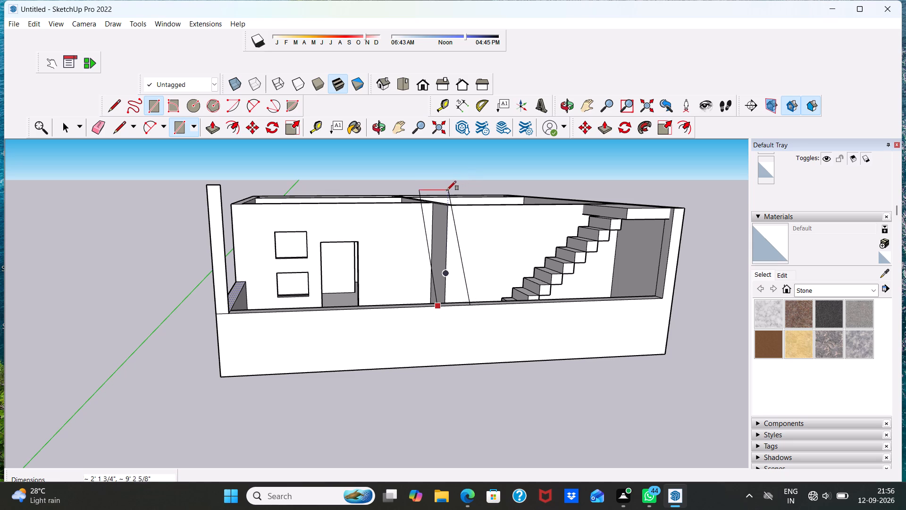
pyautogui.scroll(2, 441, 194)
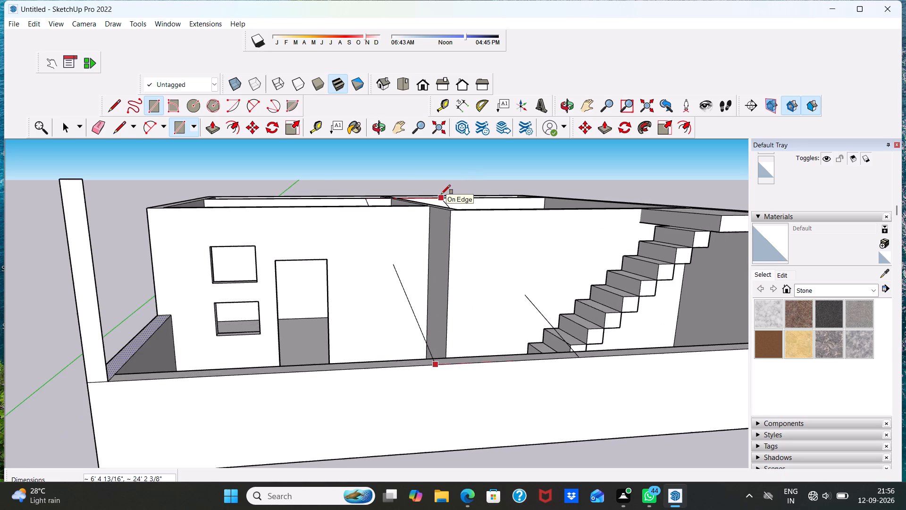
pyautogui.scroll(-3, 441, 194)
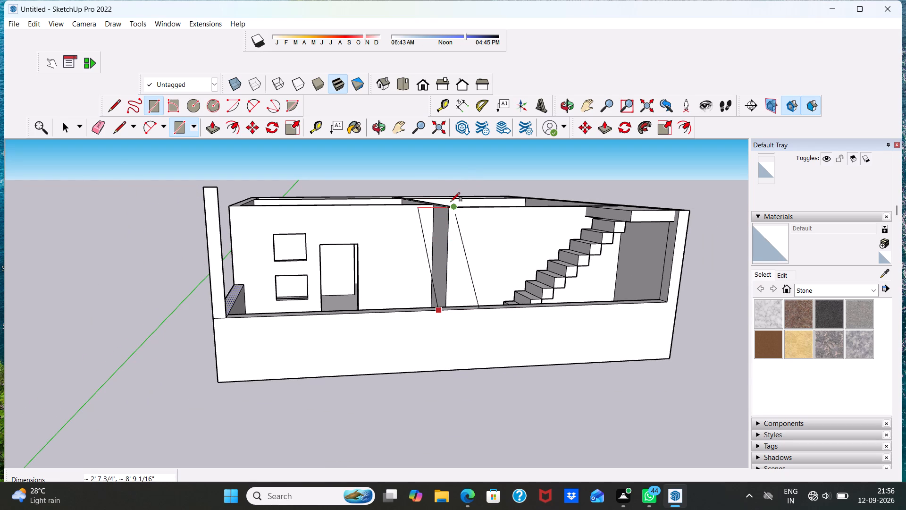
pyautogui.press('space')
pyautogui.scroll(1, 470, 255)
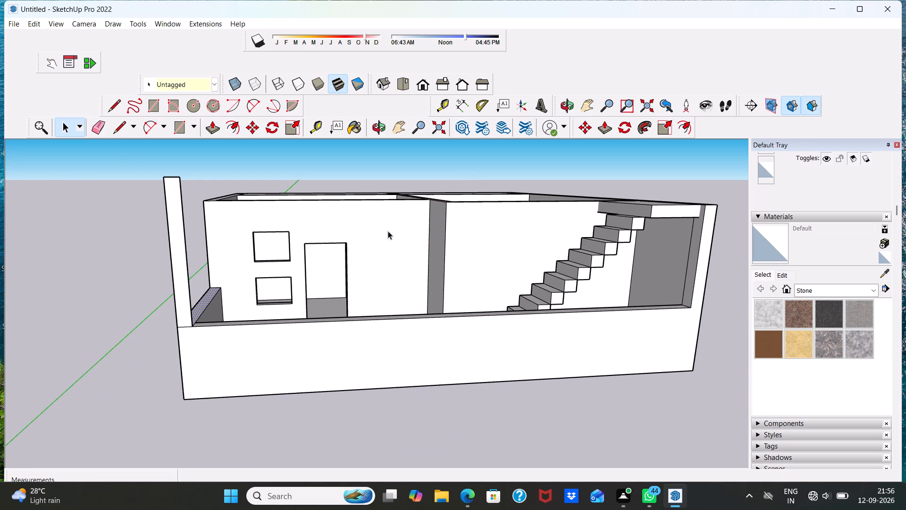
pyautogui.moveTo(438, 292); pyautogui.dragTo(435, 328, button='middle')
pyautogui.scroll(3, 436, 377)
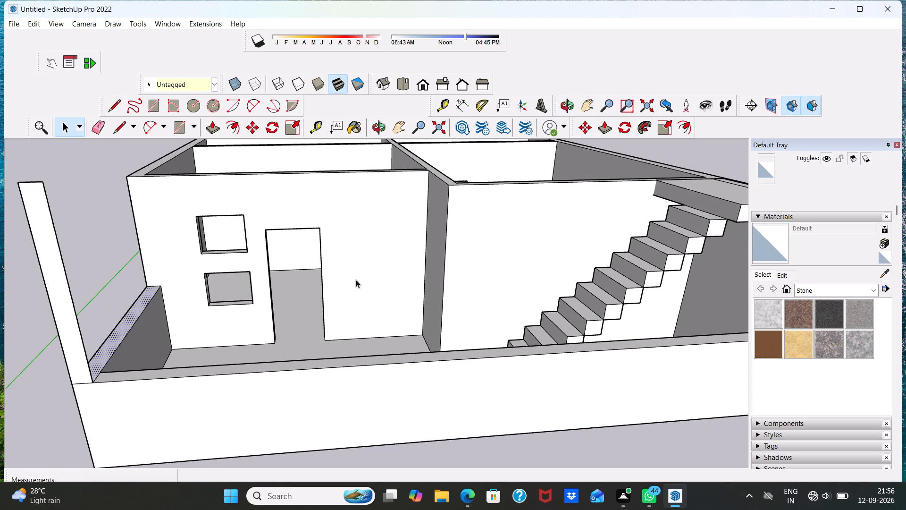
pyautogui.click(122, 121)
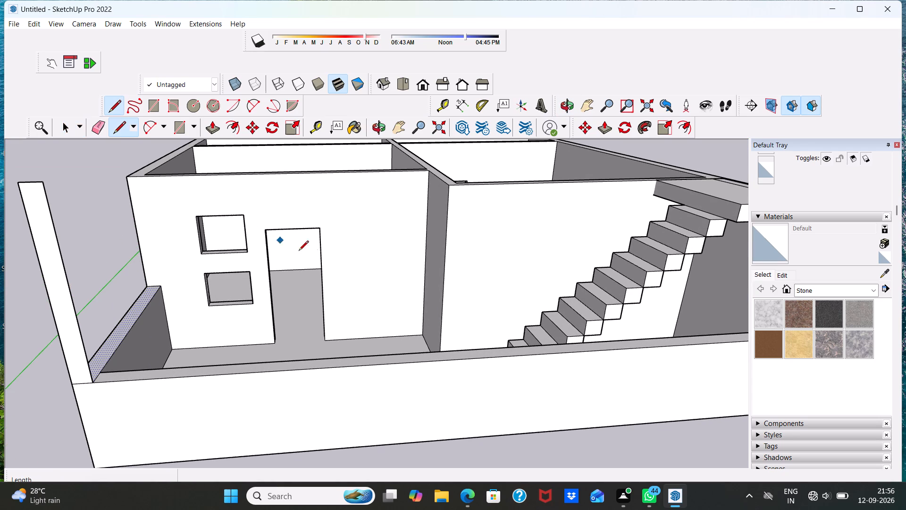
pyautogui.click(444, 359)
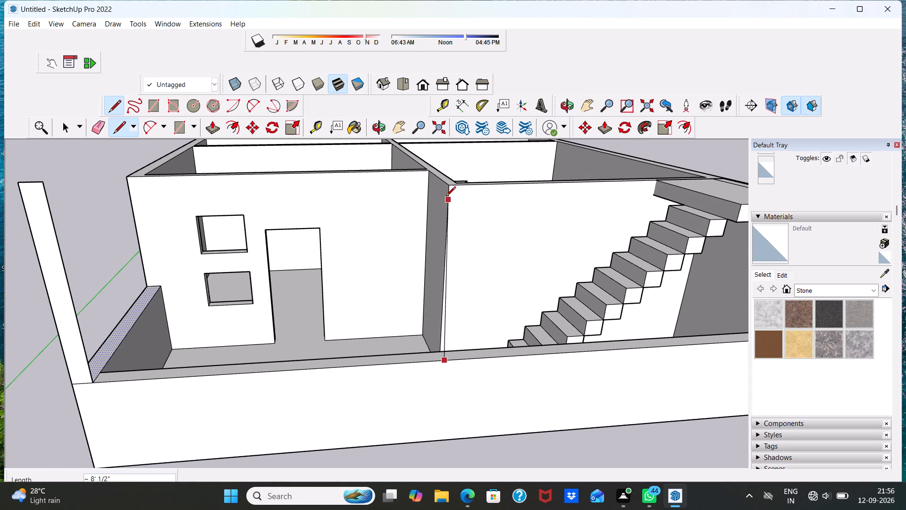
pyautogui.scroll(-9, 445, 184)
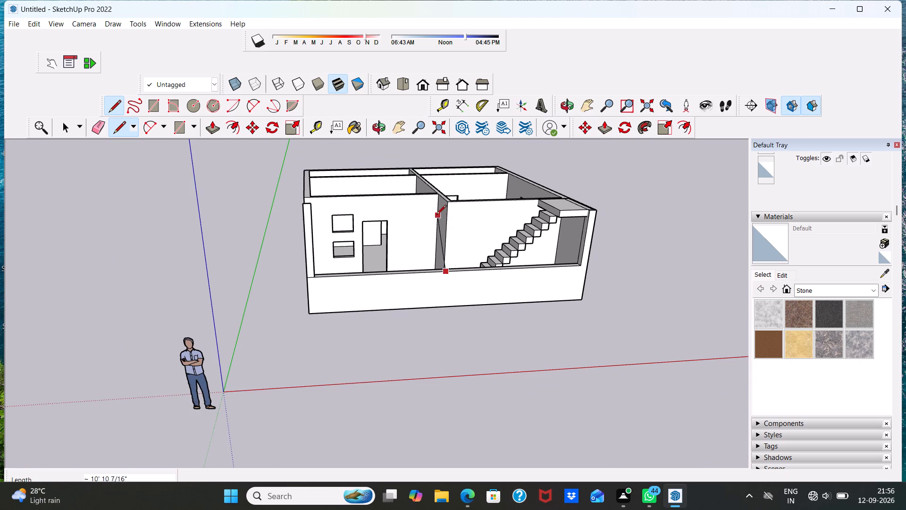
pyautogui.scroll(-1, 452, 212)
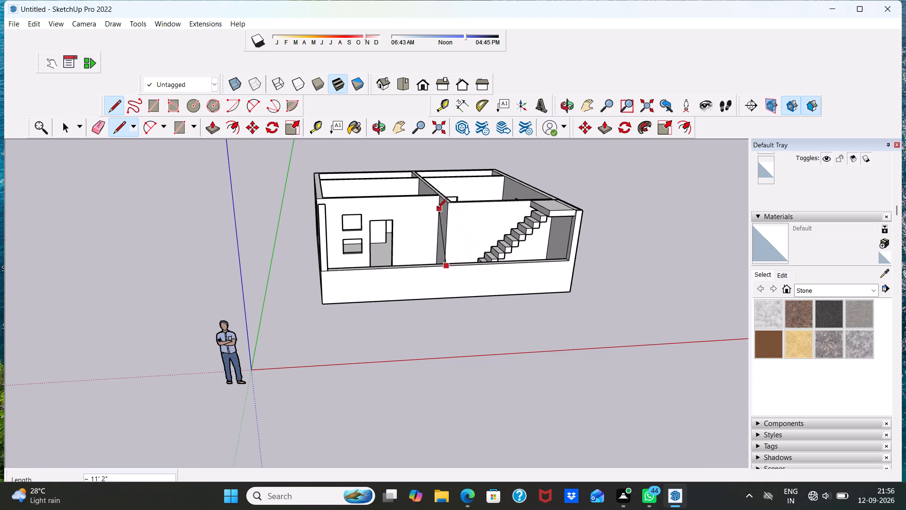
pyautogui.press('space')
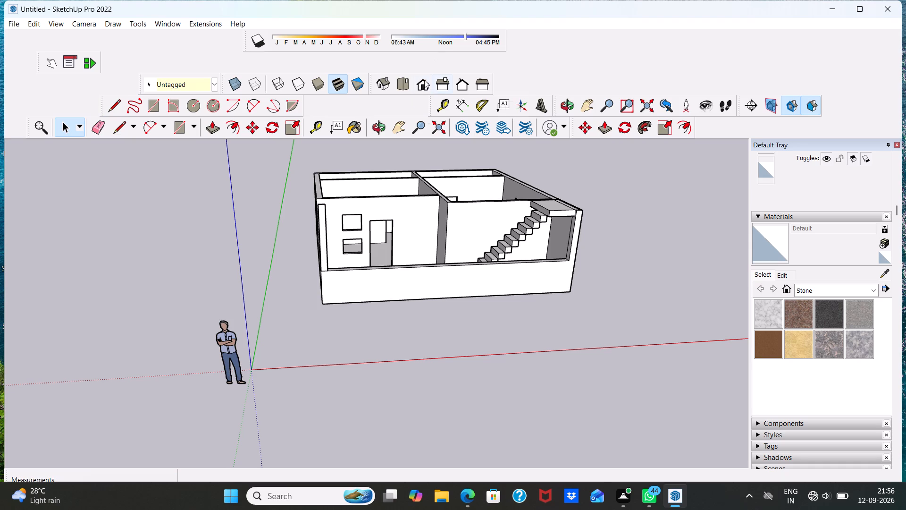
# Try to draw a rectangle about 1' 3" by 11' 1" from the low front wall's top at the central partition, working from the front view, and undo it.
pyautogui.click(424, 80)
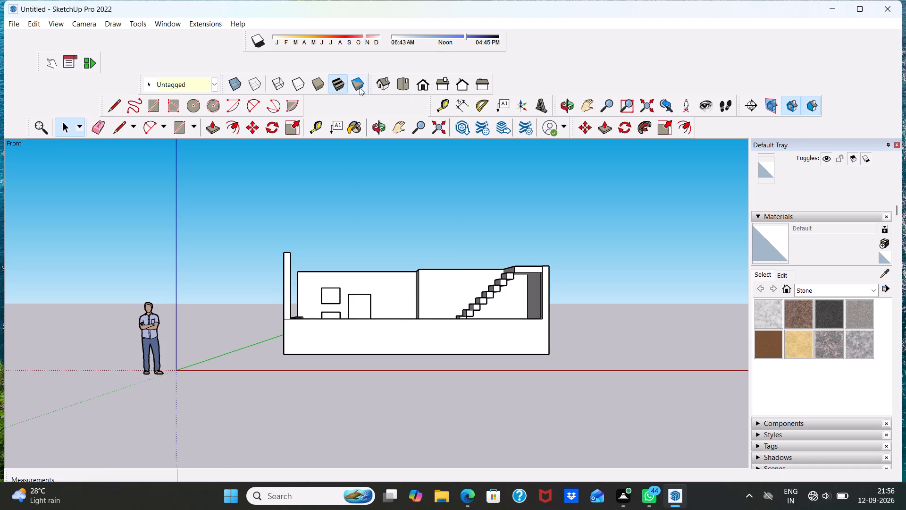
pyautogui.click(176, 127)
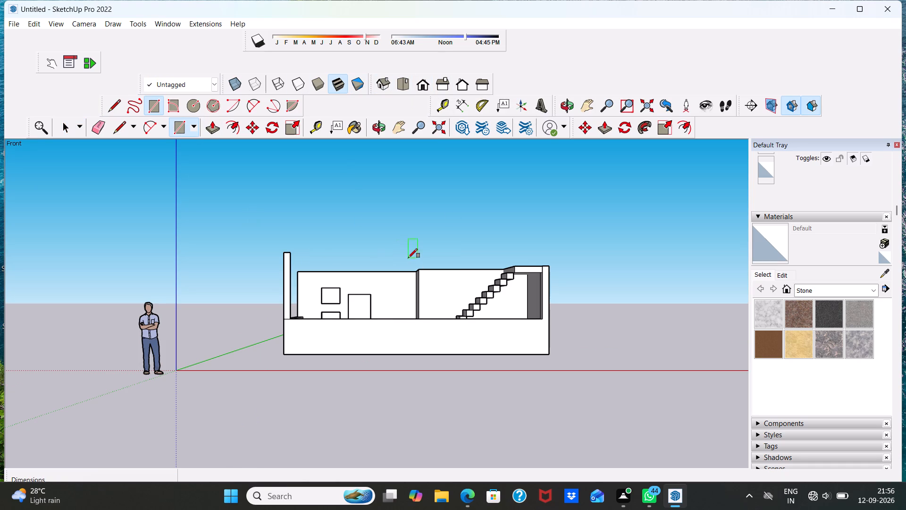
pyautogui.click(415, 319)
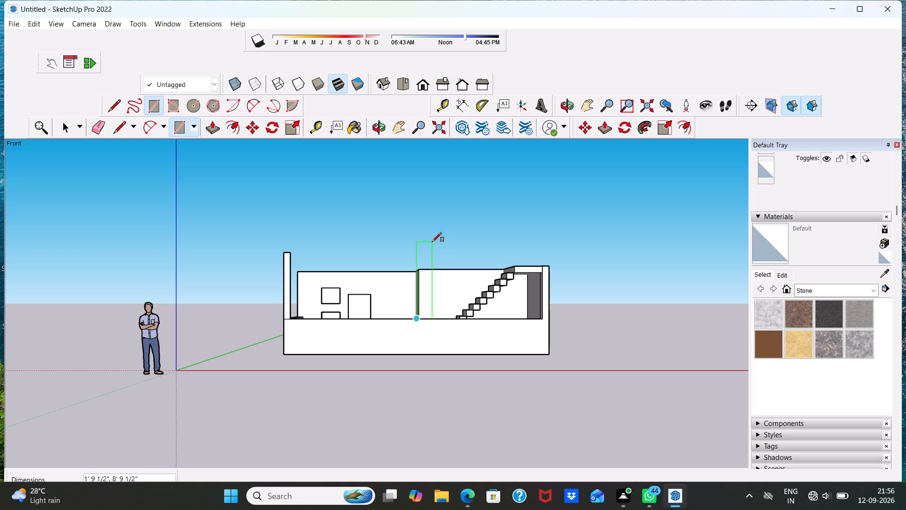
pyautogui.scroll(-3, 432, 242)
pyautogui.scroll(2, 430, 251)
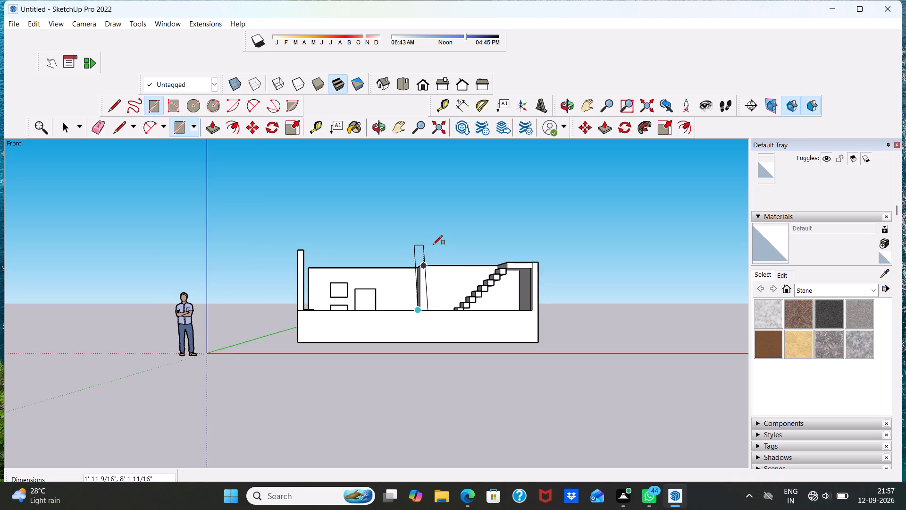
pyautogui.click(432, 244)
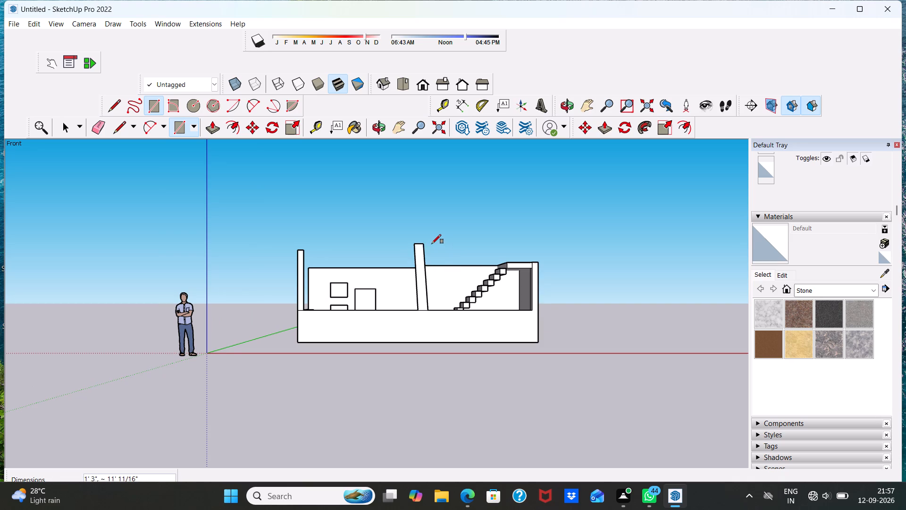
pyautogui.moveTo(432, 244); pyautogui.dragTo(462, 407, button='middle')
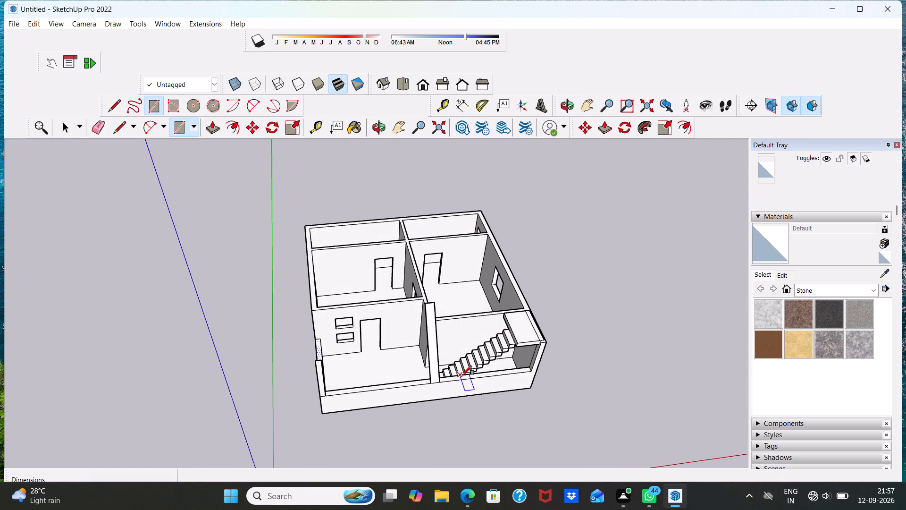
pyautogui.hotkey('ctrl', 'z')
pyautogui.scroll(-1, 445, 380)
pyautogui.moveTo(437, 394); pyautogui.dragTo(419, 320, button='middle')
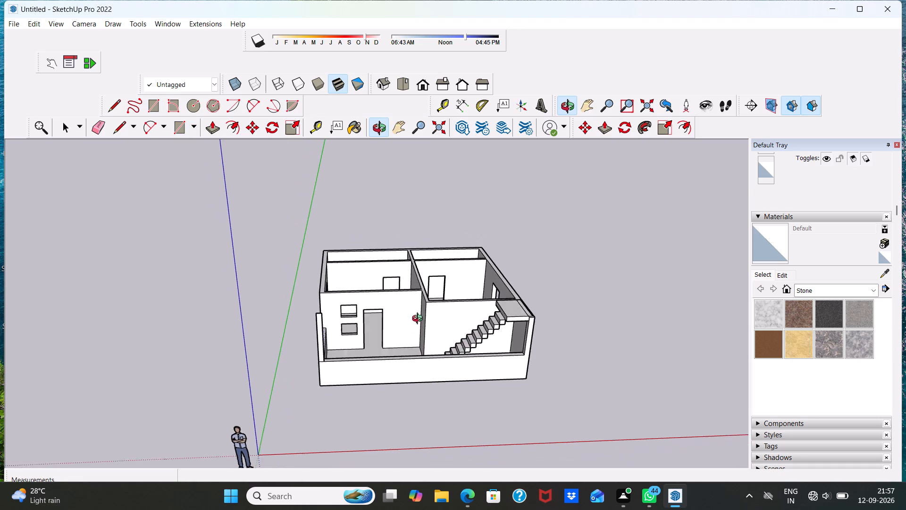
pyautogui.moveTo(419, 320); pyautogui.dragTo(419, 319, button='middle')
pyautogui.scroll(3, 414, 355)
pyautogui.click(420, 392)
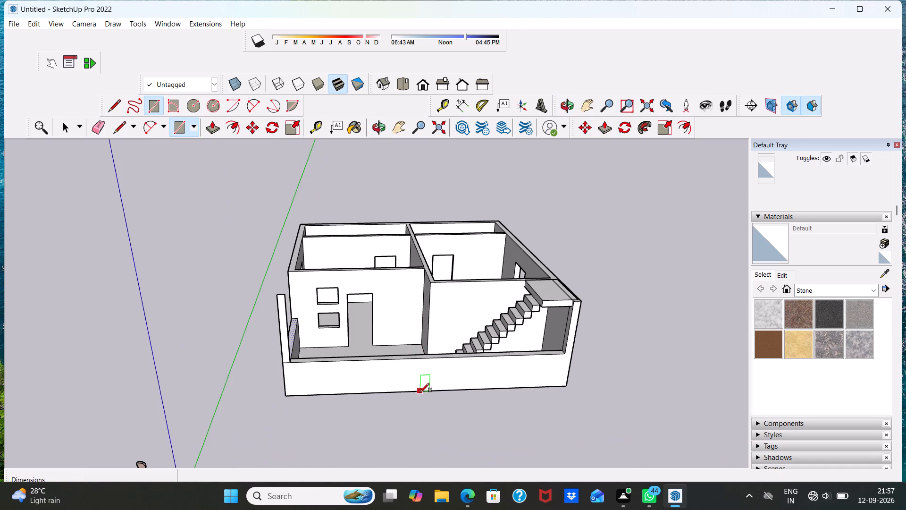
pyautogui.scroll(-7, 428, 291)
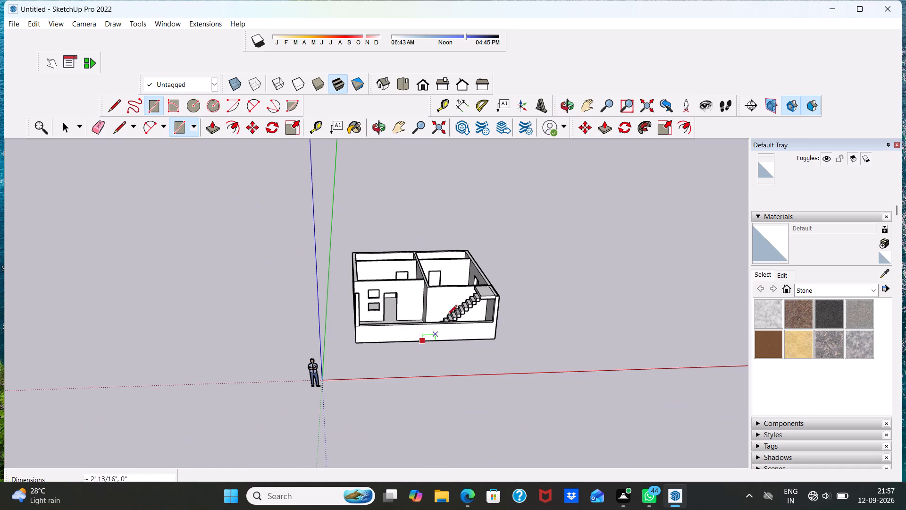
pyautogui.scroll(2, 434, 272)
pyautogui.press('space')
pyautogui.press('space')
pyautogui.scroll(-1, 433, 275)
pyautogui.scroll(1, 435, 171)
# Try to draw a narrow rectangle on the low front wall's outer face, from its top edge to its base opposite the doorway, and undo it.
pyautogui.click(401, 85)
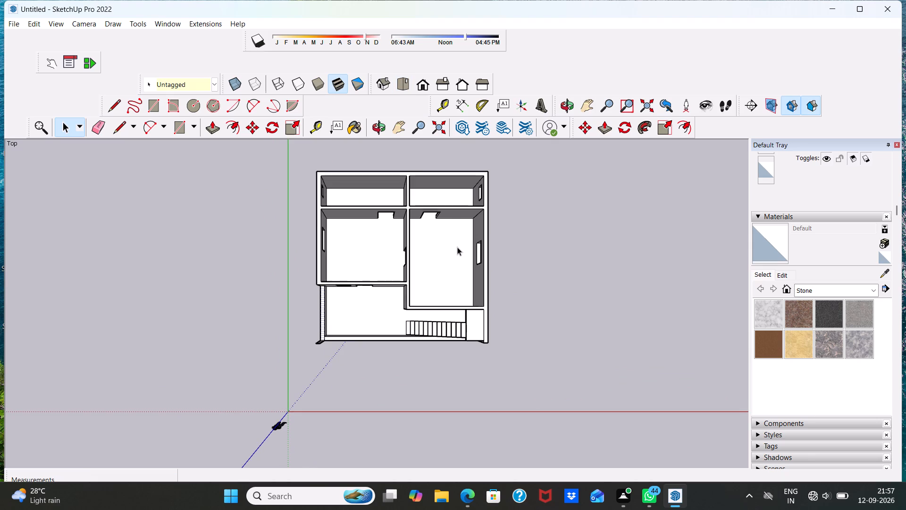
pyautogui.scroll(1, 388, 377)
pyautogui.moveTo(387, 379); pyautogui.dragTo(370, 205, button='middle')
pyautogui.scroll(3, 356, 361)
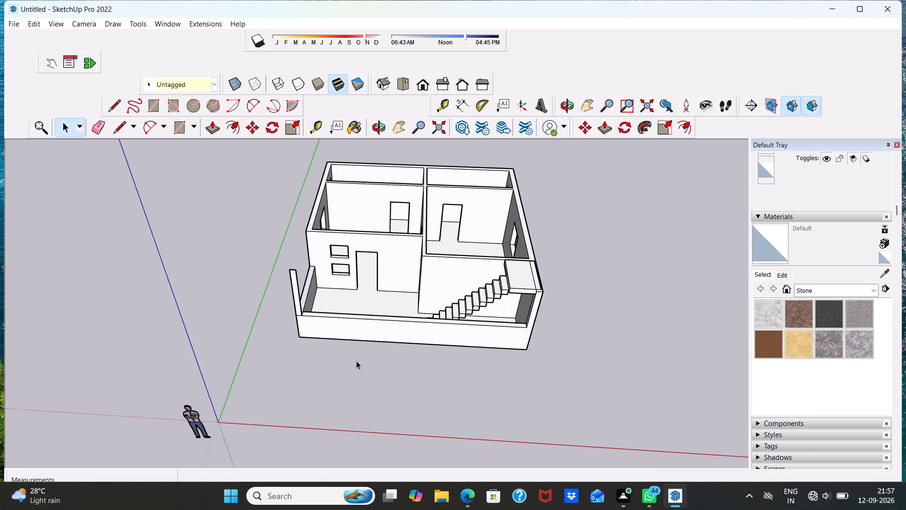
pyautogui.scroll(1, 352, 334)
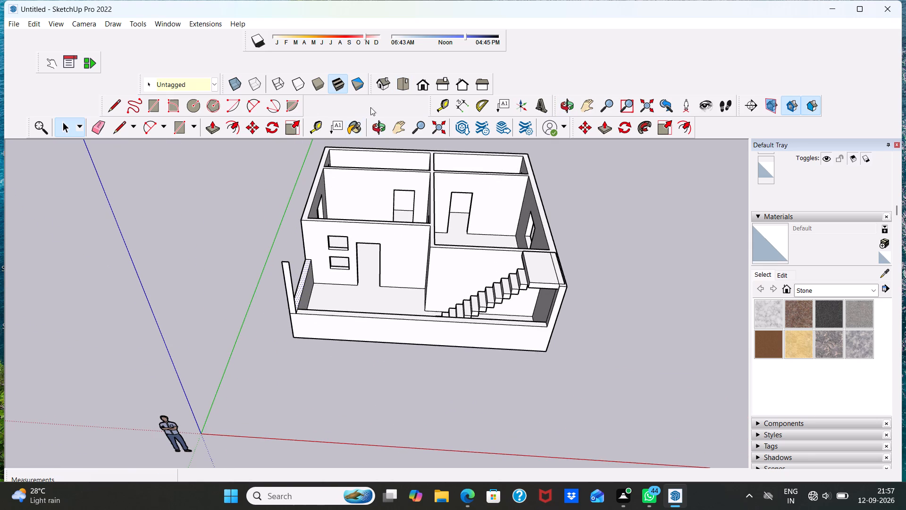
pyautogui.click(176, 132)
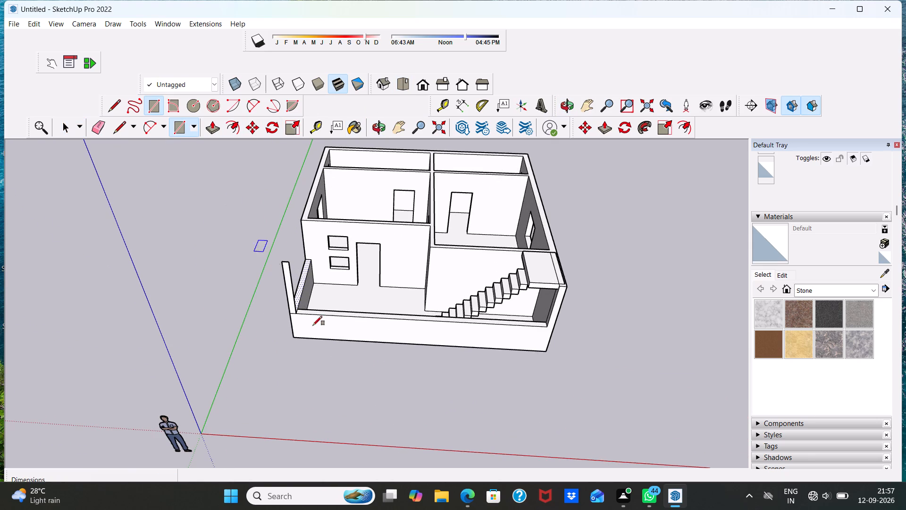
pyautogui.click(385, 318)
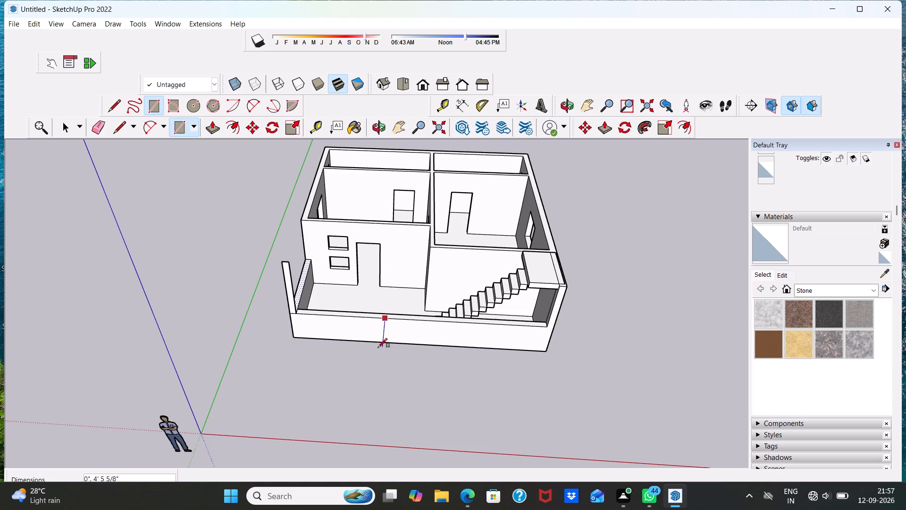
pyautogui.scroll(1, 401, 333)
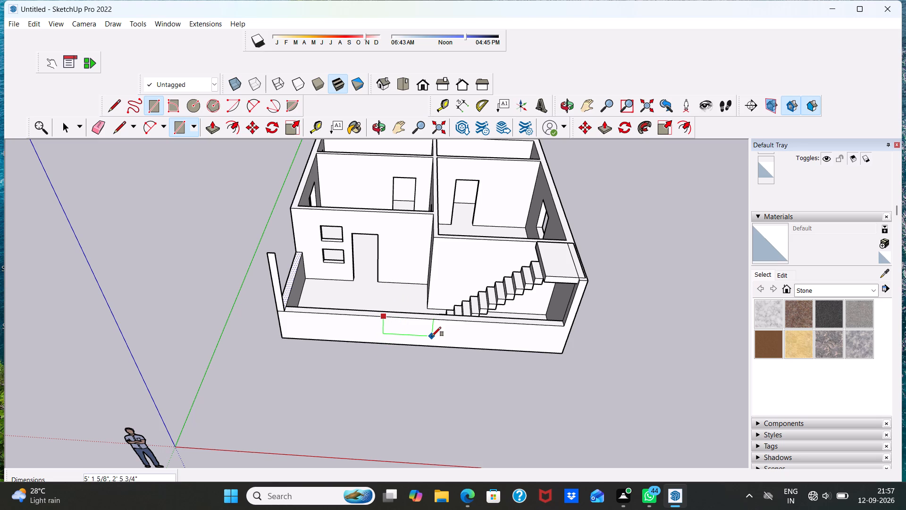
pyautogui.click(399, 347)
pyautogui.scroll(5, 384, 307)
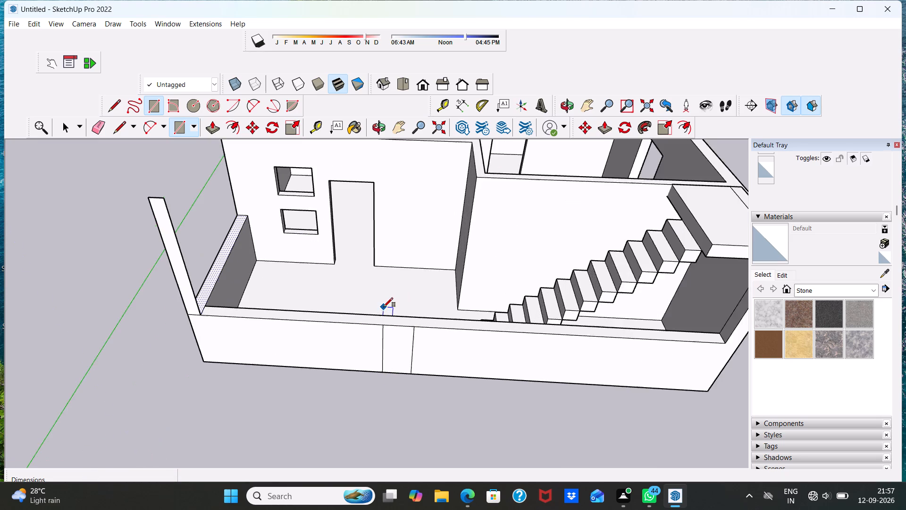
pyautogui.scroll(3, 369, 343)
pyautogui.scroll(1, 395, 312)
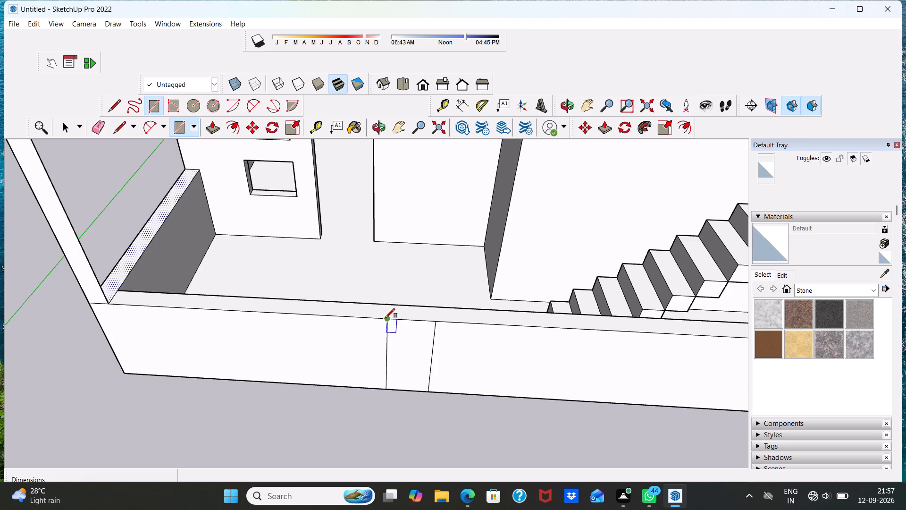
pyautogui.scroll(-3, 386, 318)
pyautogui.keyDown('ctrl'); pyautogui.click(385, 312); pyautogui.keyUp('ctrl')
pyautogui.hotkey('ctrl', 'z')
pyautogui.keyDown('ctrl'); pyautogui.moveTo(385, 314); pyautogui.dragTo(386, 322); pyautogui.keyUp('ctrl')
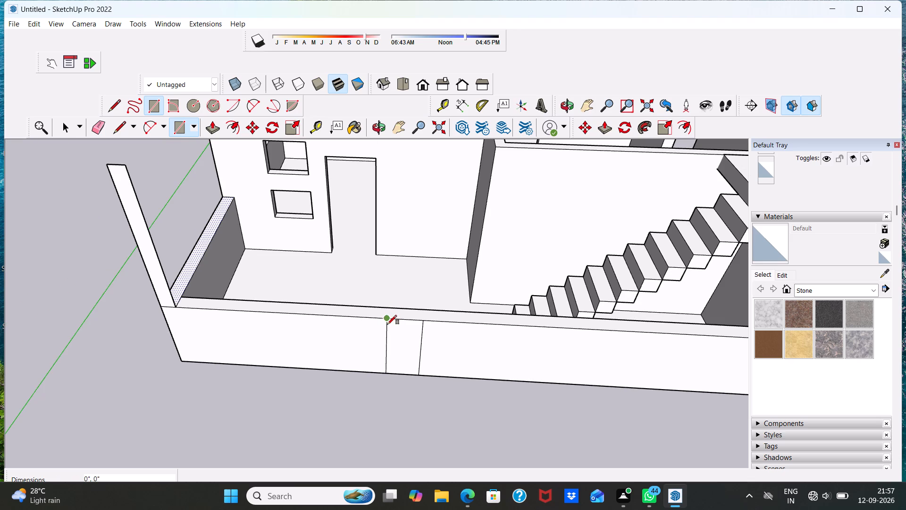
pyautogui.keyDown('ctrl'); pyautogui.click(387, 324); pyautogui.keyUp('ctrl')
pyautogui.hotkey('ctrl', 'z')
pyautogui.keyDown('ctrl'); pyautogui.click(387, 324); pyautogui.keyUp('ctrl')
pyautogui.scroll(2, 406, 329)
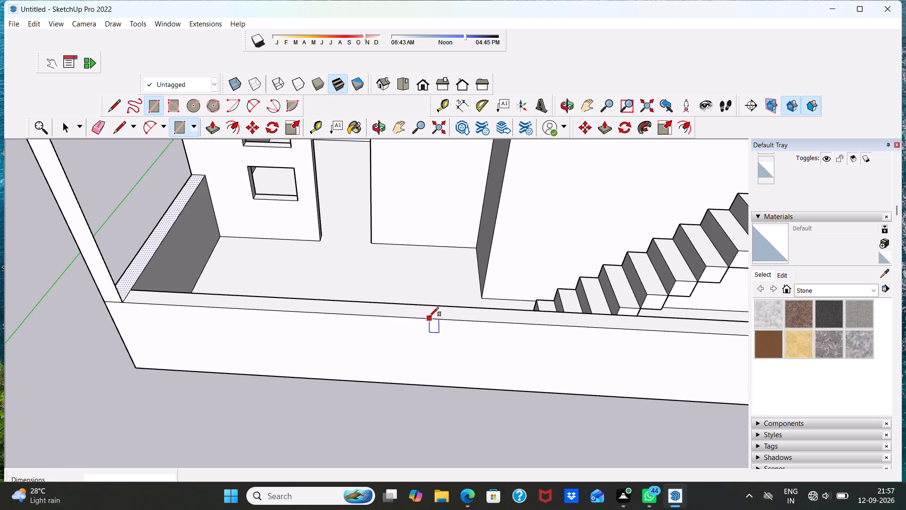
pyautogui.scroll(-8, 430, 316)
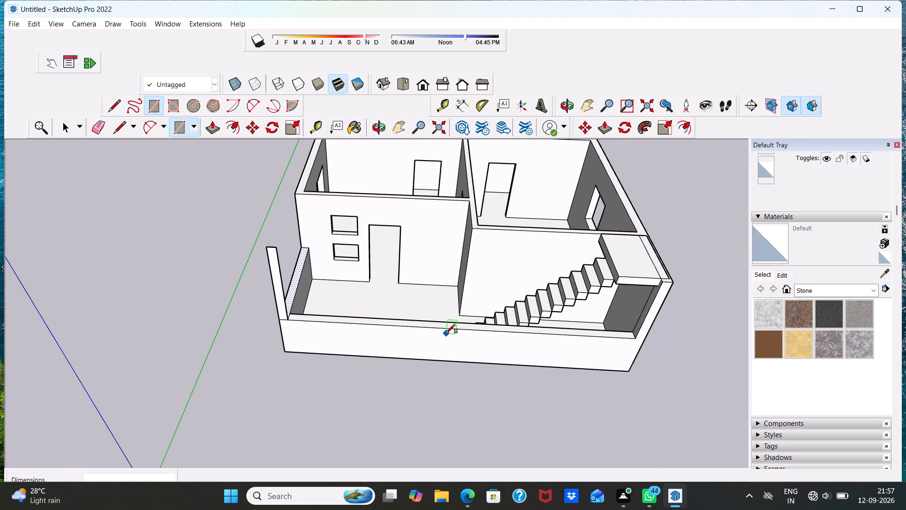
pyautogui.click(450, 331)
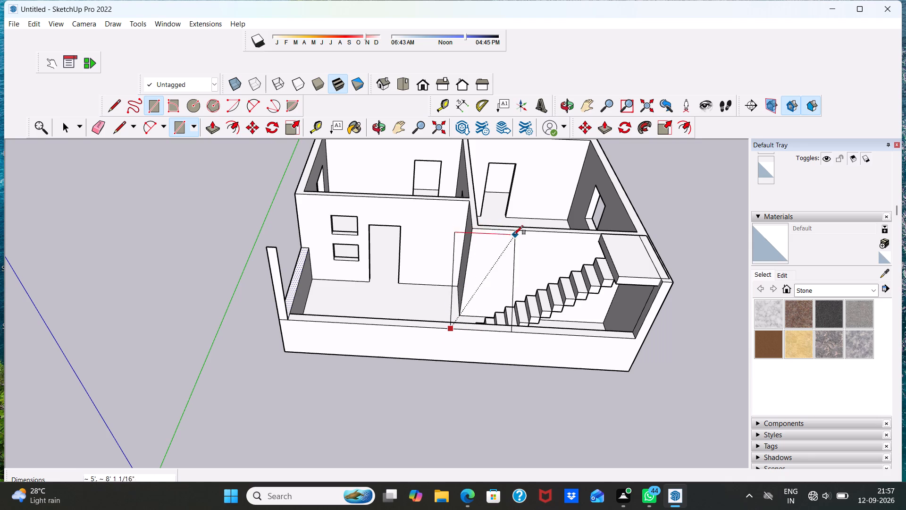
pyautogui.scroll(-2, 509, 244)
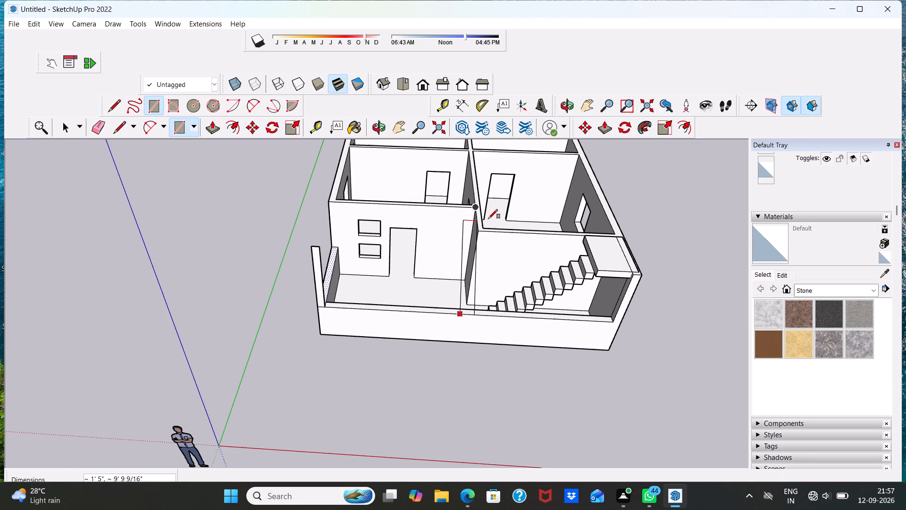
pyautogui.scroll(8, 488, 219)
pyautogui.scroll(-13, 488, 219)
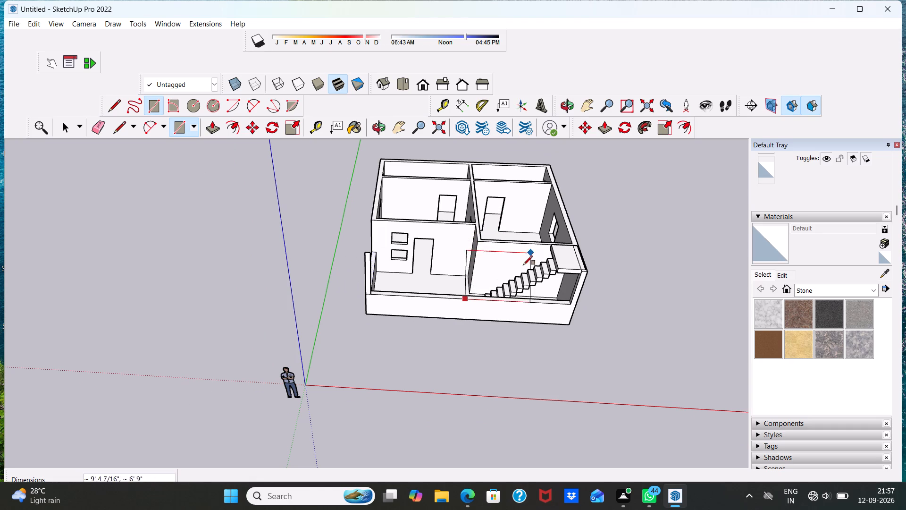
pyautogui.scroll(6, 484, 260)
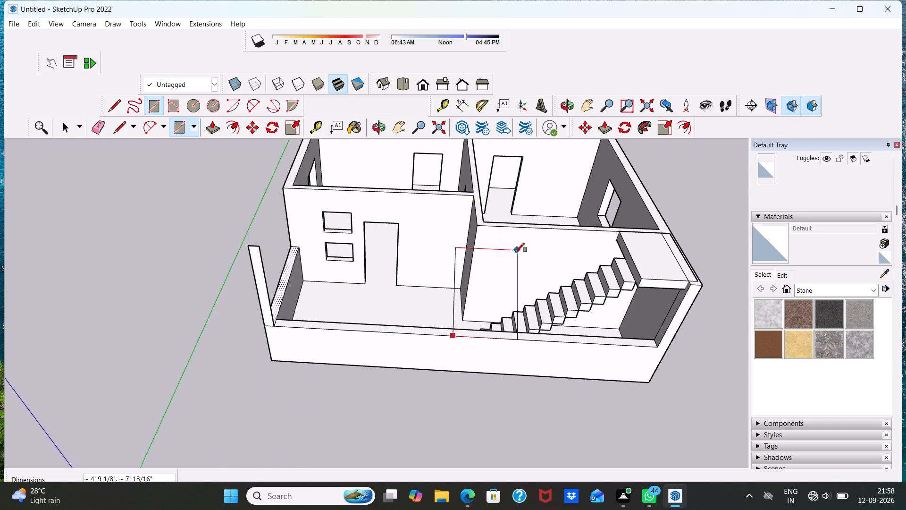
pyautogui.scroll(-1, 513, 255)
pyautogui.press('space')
# Draw a rectangle about 9 7/8" by 4' on the low front wall's outer face, from base to top edge, in line with the central partition.
pyautogui.scroll(-3, 507, 291)
pyautogui.moveTo(473, 369); pyautogui.dragTo(473, 278, button='middle')
pyautogui.scroll(6, 471, 276)
pyautogui.scroll(-1, 493, 257)
pyautogui.scroll(2, 491, 262)
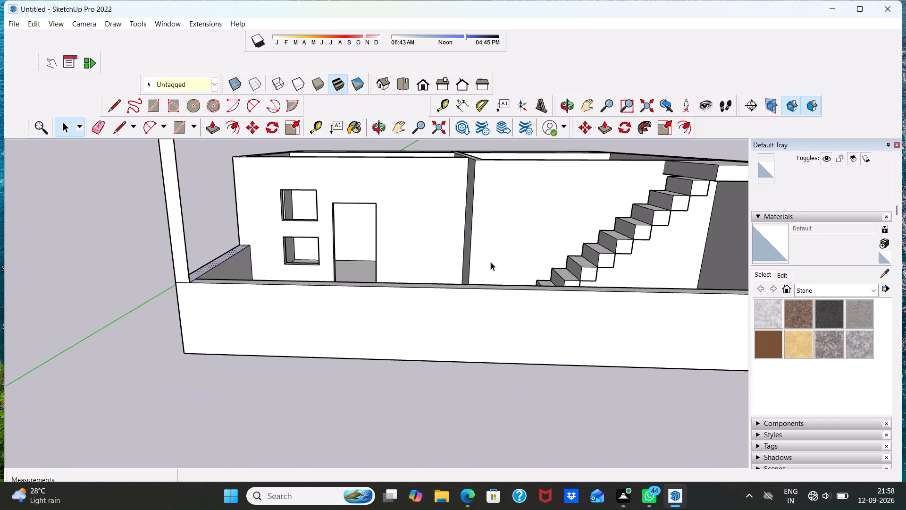
pyautogui.scroll(-1, 437, 324)
pyautogui.moveTo(443, 330); pyautogui.dragTo(459, 284, button='middle')
pyautogui.scroll(2, 461, 289)
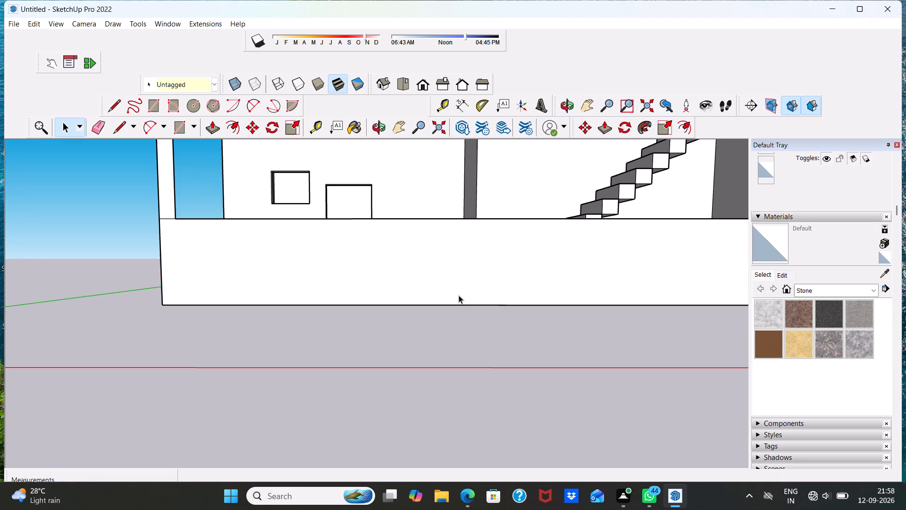
pyautogui.scroll(2, 474, 247)
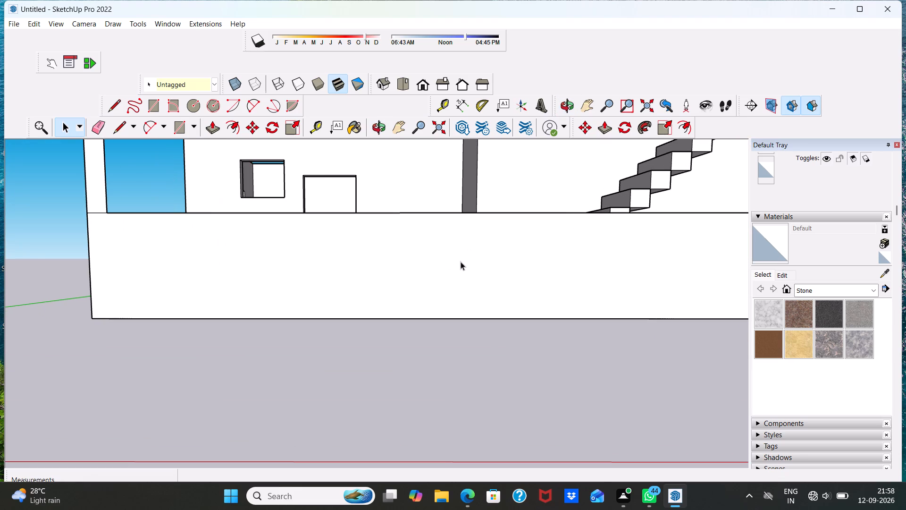
pyautogui.click(173, 123)
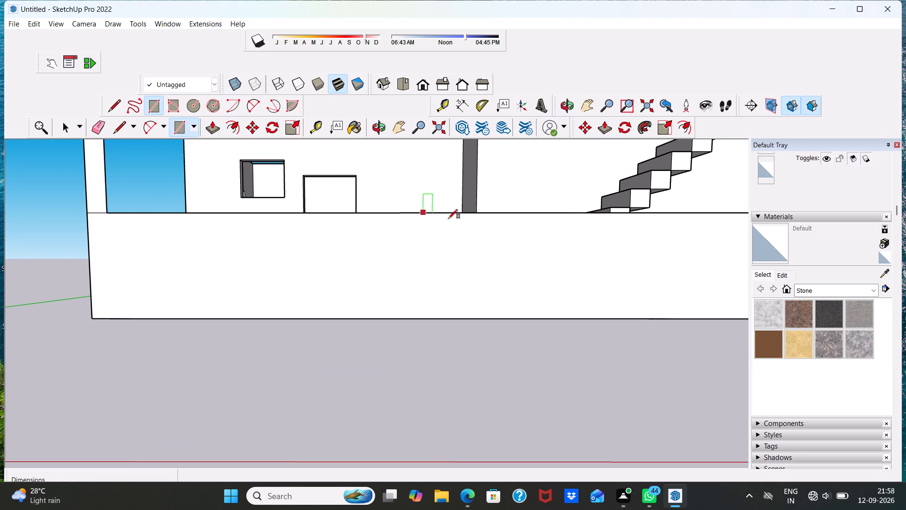
pyautogui.scroll(-3, 458, 218)
pyautogui.scroll(-5, 483, 292)
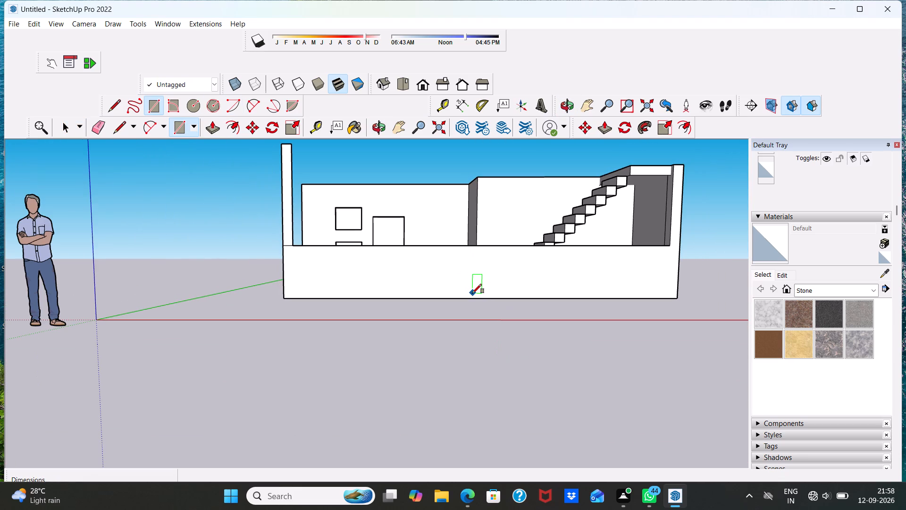
pyautogui.click(470, 298)
pyautogui.click(479, 245)
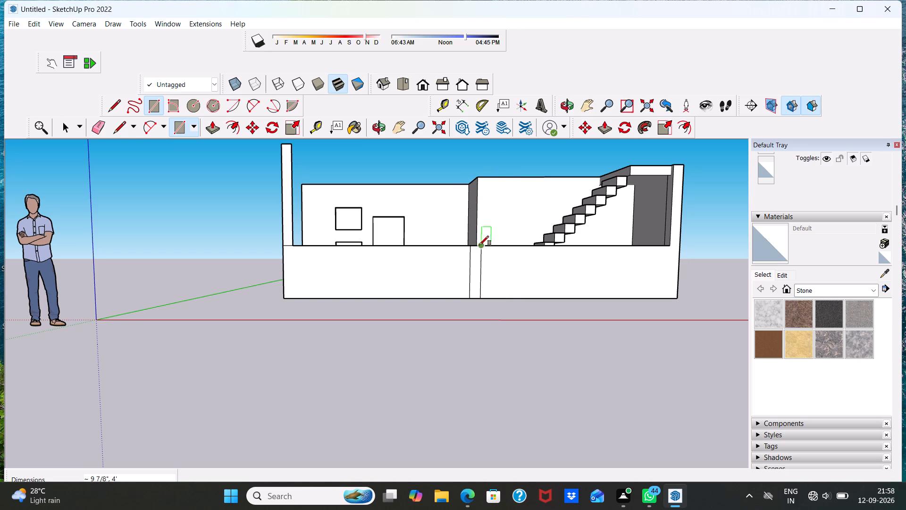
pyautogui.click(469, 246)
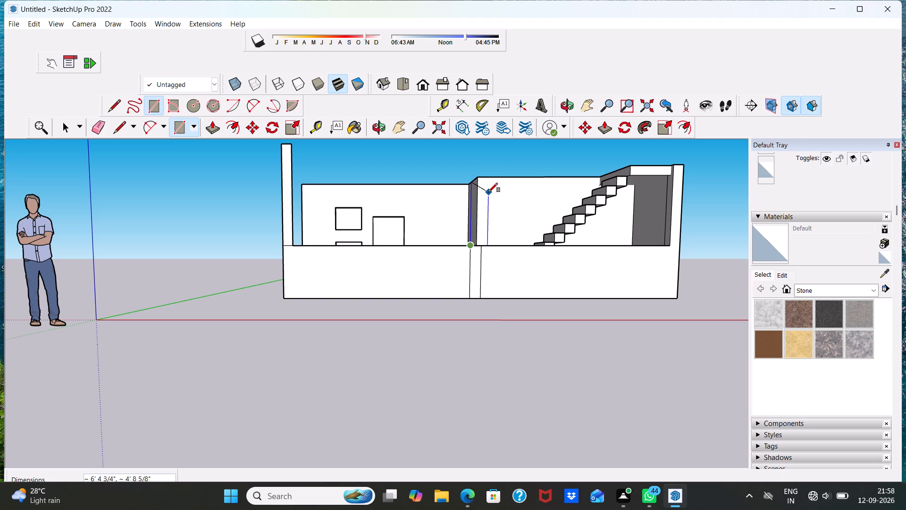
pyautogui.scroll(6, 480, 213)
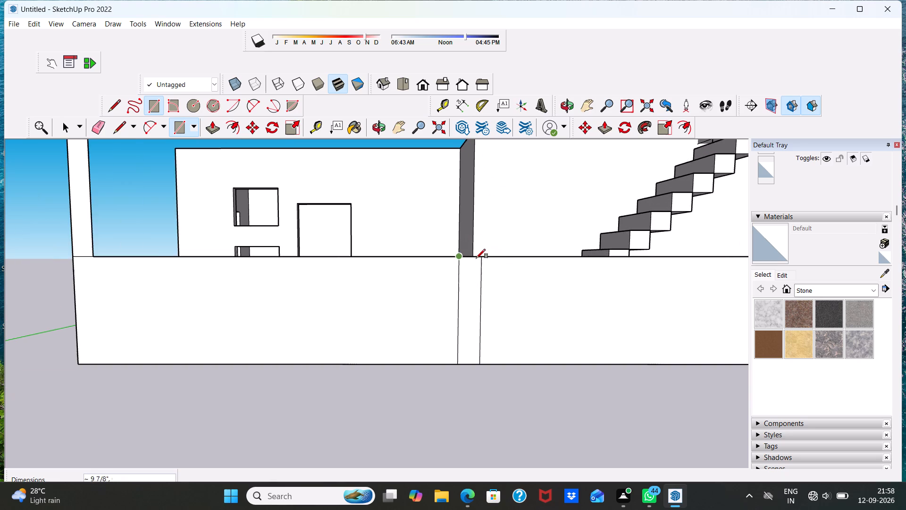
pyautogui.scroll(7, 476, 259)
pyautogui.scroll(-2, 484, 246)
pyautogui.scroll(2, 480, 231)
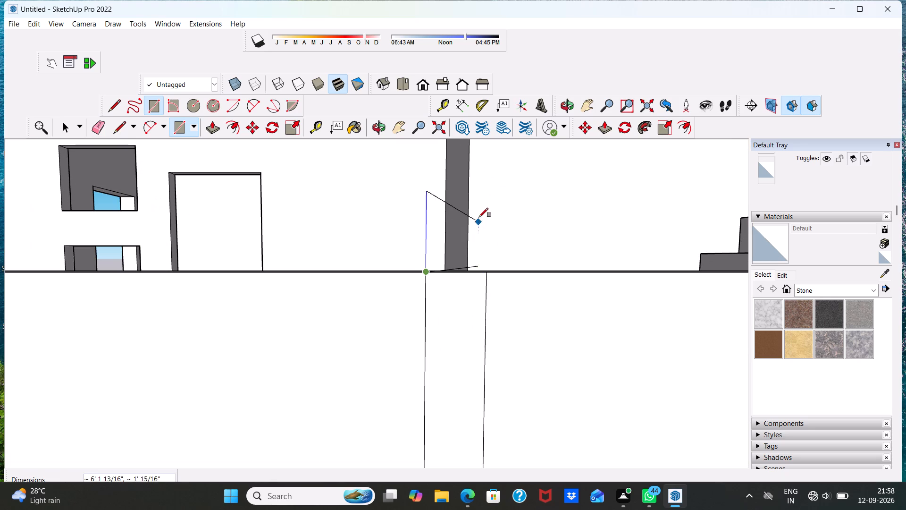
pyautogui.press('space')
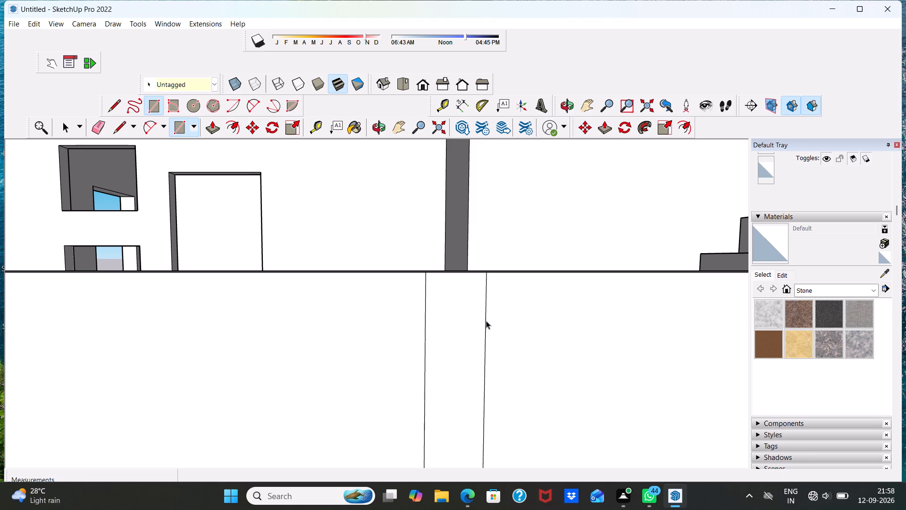
# Copy the narrow rectangle with its edges 4' straight up so it stands on the low front wall's top edge.
pyautogui.click(486, 321)
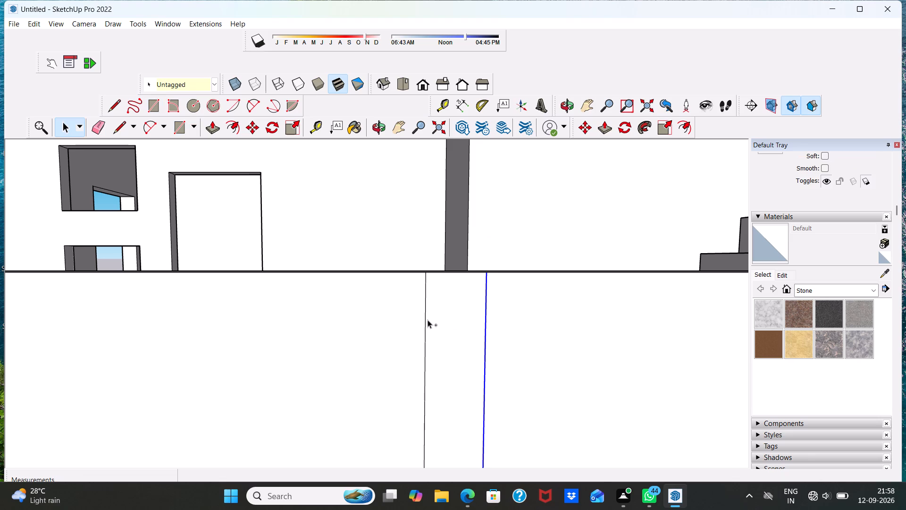
pyautogui.click(428, 328)
pyautogui.doubleClick(436, 333)
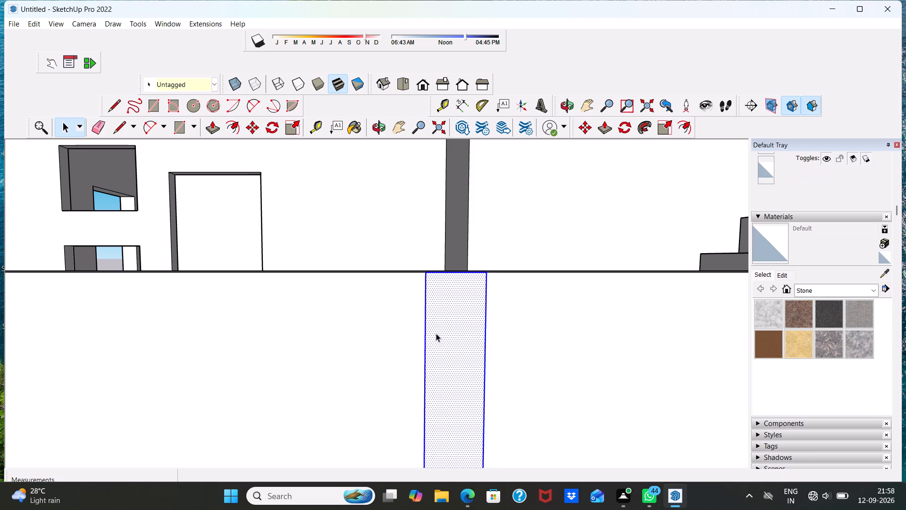
pyautogui.scroll(-9, 440, 326)
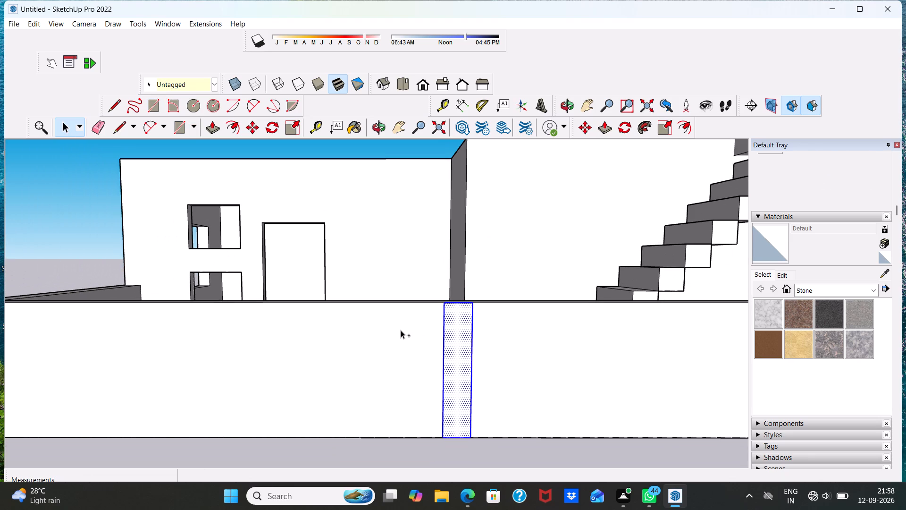
pyautogui.click(462, 389)
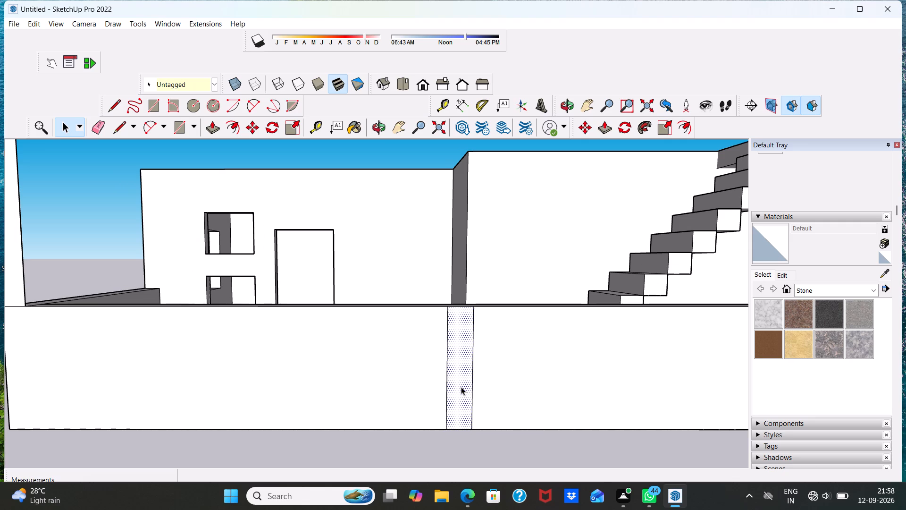
pyautogui.tripleClick(461, 386)
pyautogui.doubleClick(423, 464)
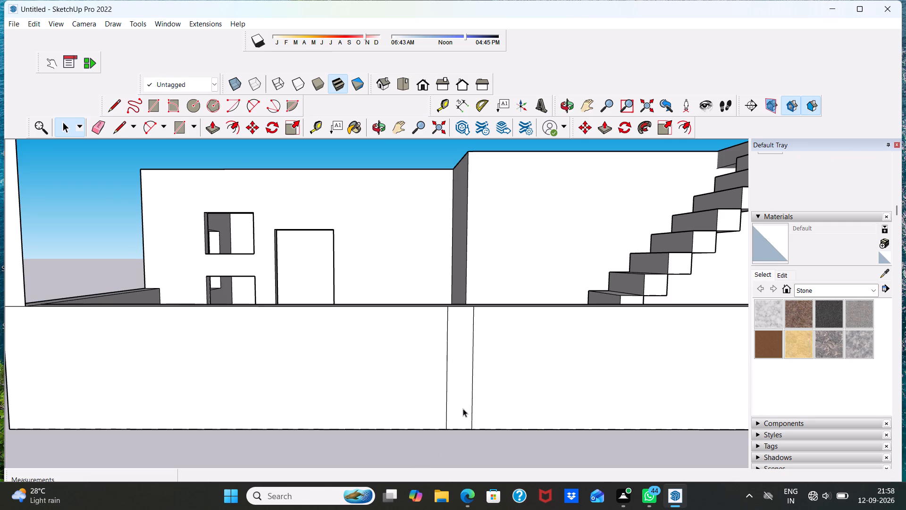
pyautogui.click(462, 394)
pyautogui.click(462, 394)
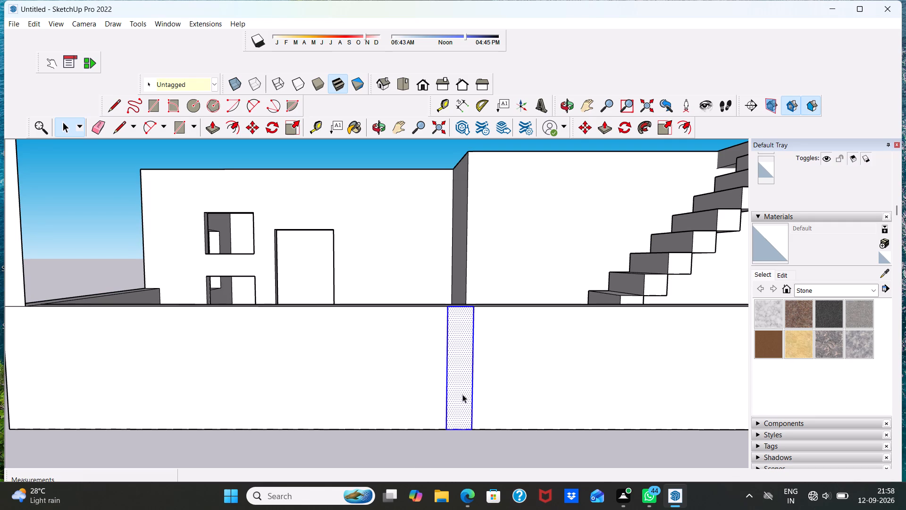
pyautogui.click(462, 394)
pyautogui.click(249, 126)
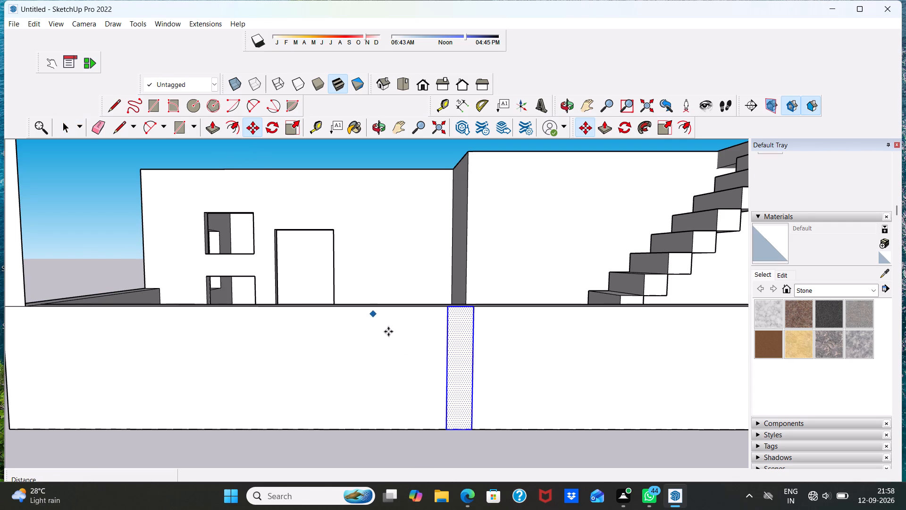
pyautogui.click(460, 427)
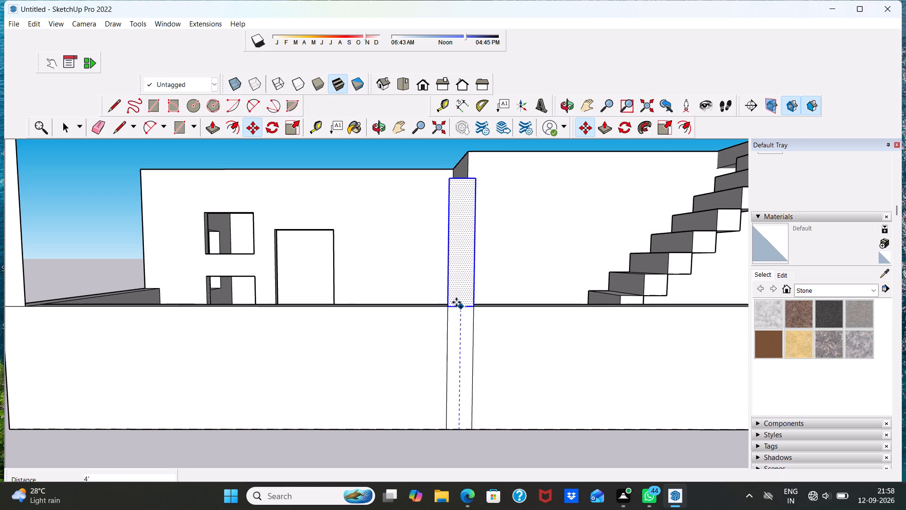
pyautogui.click(456, 302)
# Copy the raised strip about 3' 11 7/16" farther up to extend the central upright above the wall tops.
pyautogui.scroll(-5, 468, 344)
pyautogui.scroll(-1, 500, 229)
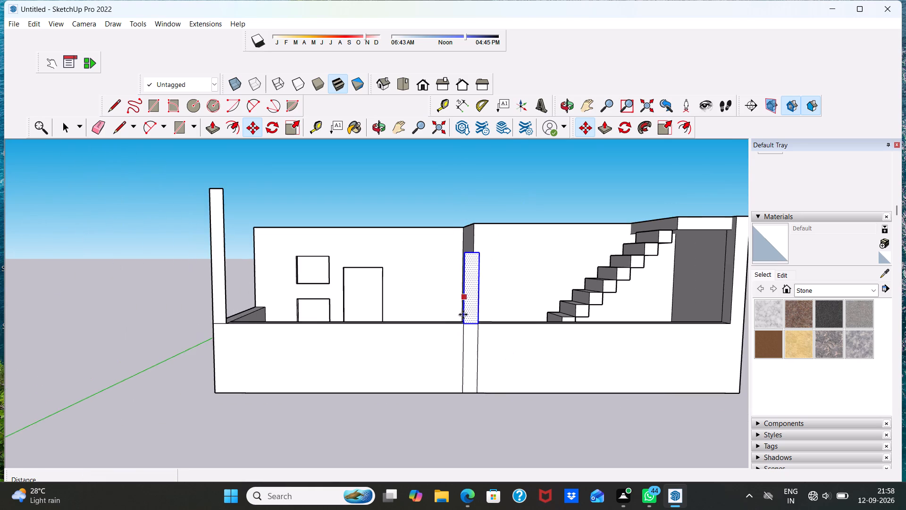
pyautogui.scroll(8, 462, 312)
pyautogui.scroll(-5, 467, 294)
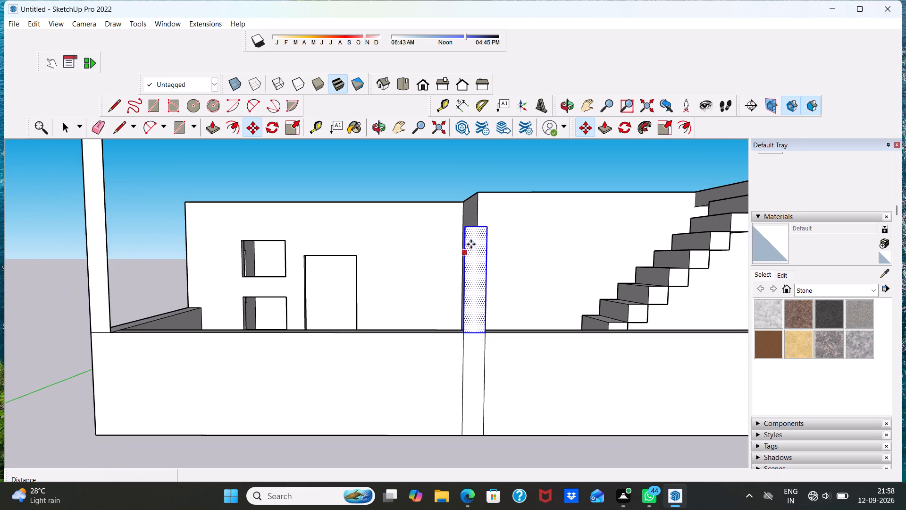
pyautogui.click(474, 242)
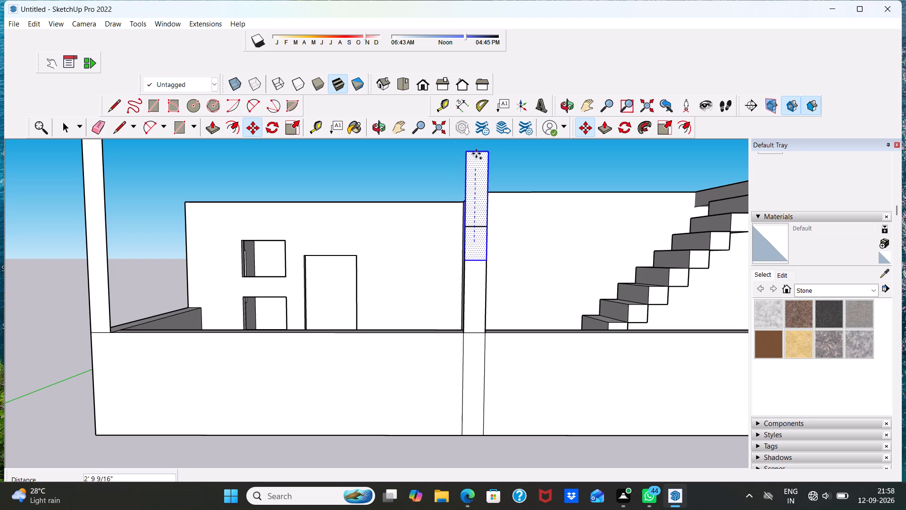
pyautogui.scroll(-8, 485, 169)
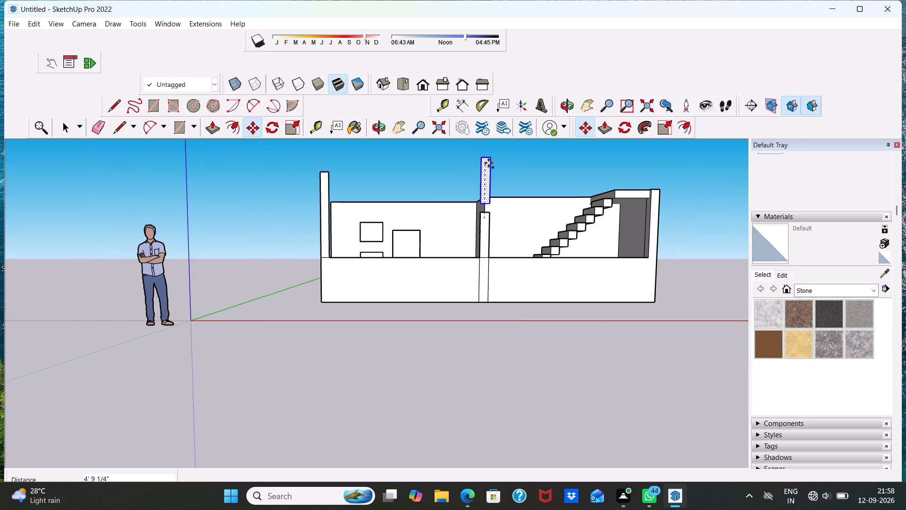
pyautogui.scroll(4, 487, 164)
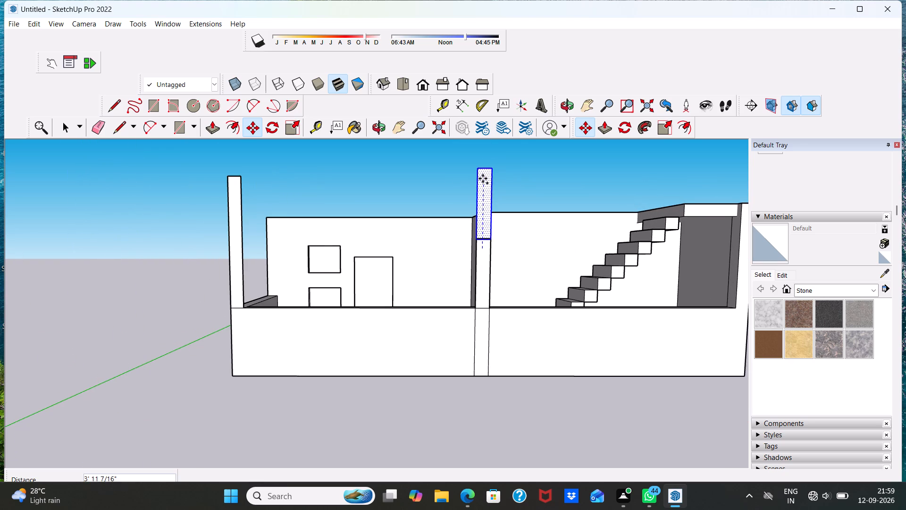
pyautogui.click(483, 178)
pyautogui.press('space')
# Erase the two vertical side edges of the narrow rectangle on the low front wall's outer face, below the central upright.
pyautogui.scroll(4, 505, 225)
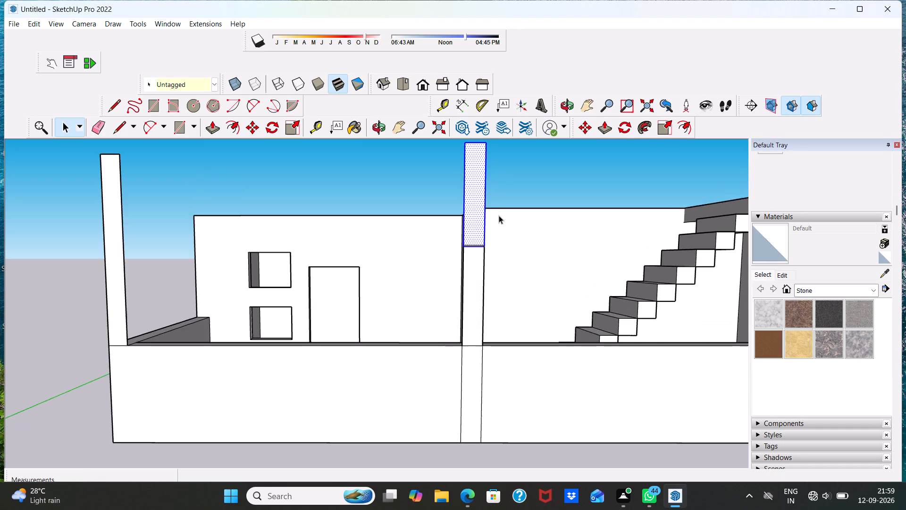
pyautogui.scroll(3, 492, 217)
pyautogui.scroll(14, 448, 252)
pyautogui.scroll(-2, 461, 236)
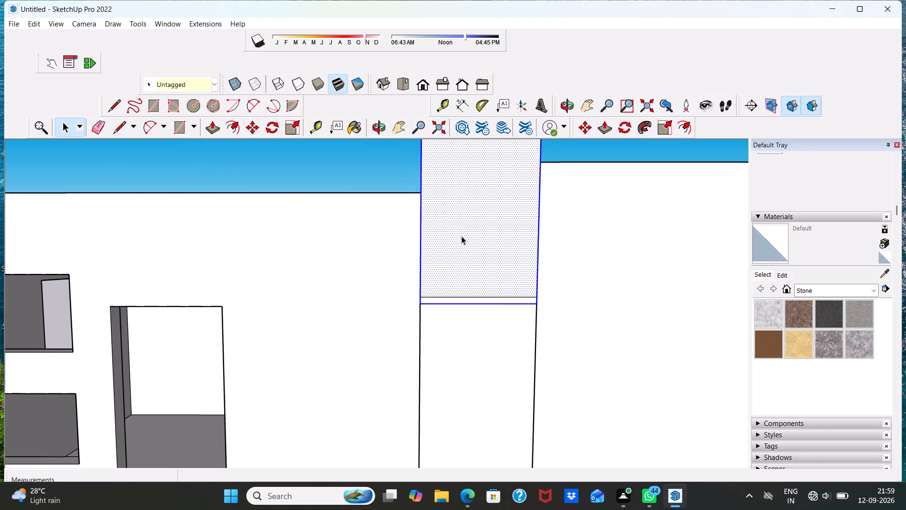
pyautogui.scroll(-2, 461, 236)
pyautogui.click(396, 272)
pyautogui.press('space')
pyautogui.scroll(-11, 505, 294)
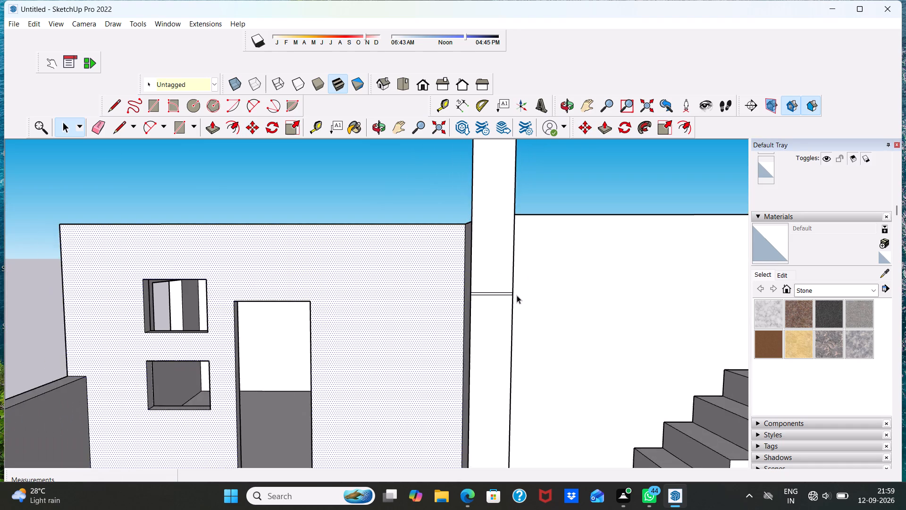
pyautogui.scroll(-4, 517, 295)
pyautogui.scroll(1, 511, 285)
pyautogui.scroll(-4, 511, 285)
pyautogui.scroll(3, 492, 388)
pyautogui.scroll(-4, 493, 374)
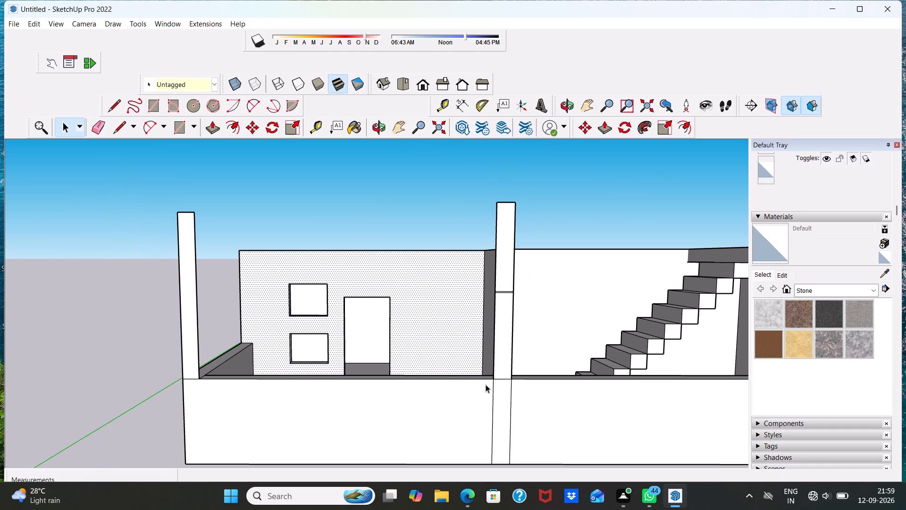
pyautogui.click(96, 123)
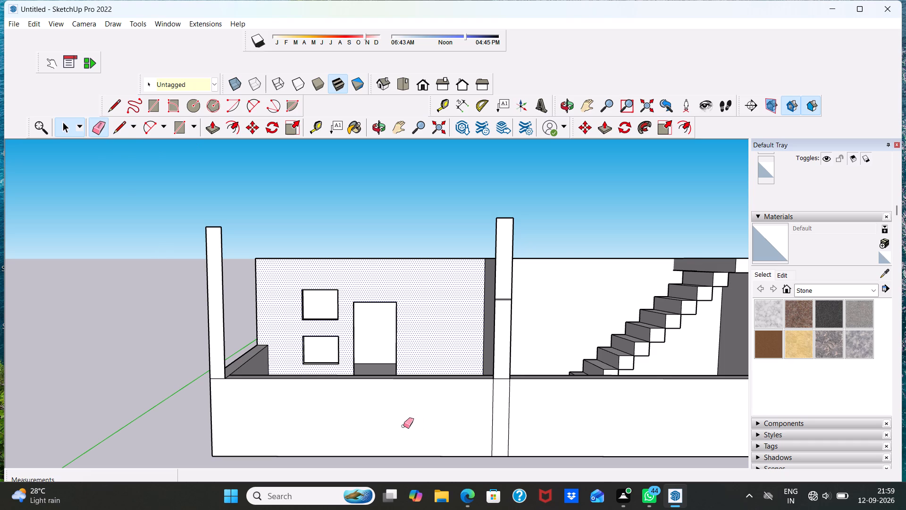
pyautogui.scroll(3, 411, 429)
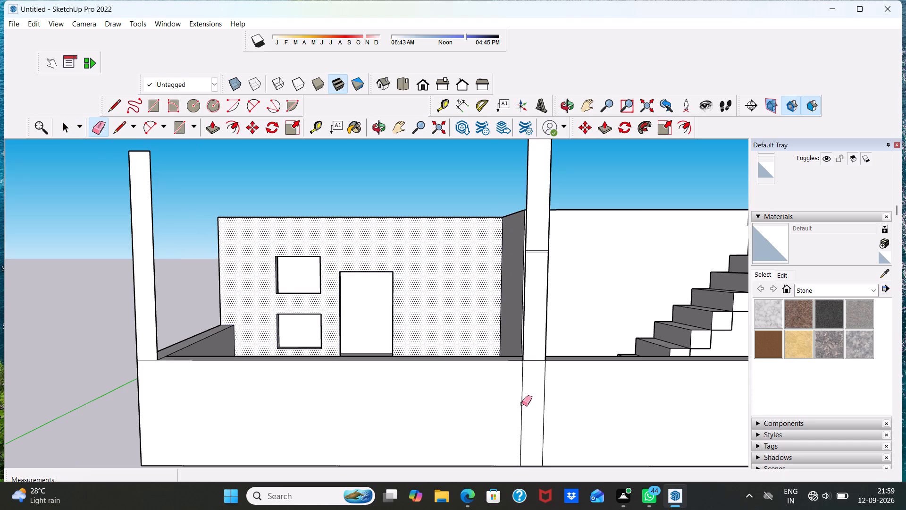
pyautogui.click(522, 404)
pyautogui.click(543, 405)
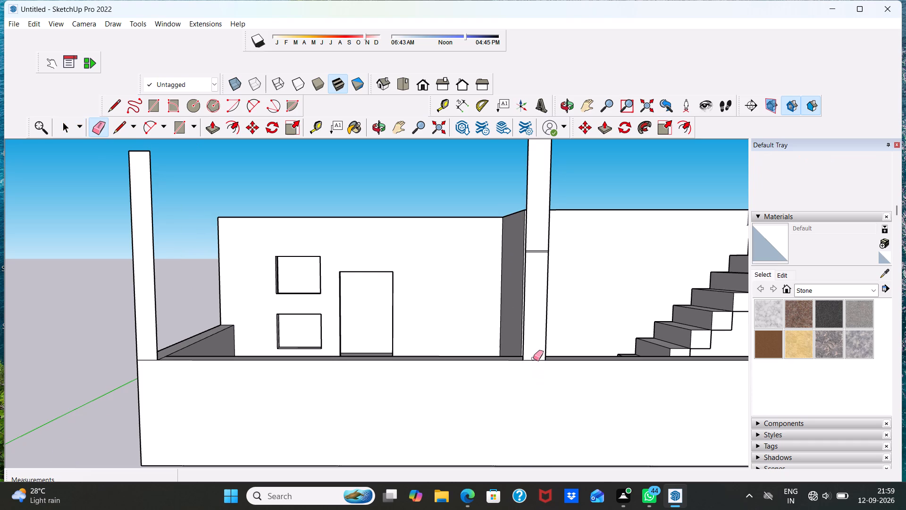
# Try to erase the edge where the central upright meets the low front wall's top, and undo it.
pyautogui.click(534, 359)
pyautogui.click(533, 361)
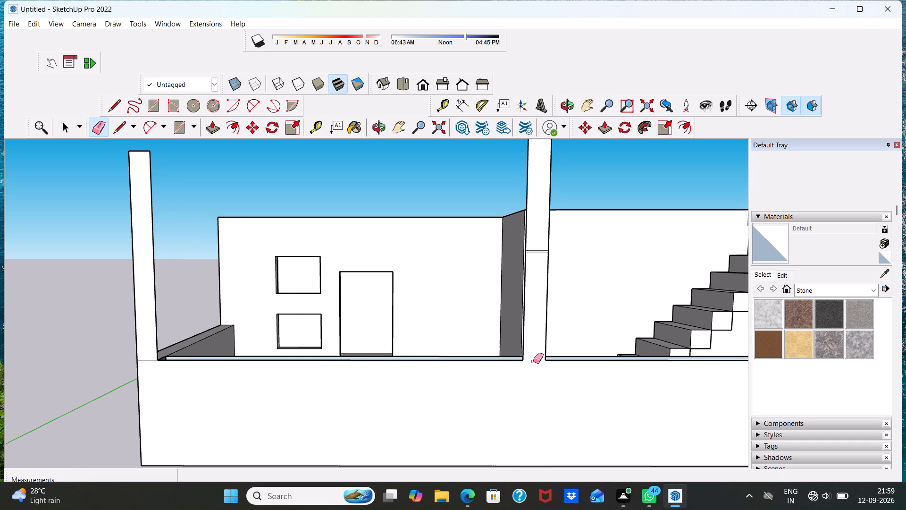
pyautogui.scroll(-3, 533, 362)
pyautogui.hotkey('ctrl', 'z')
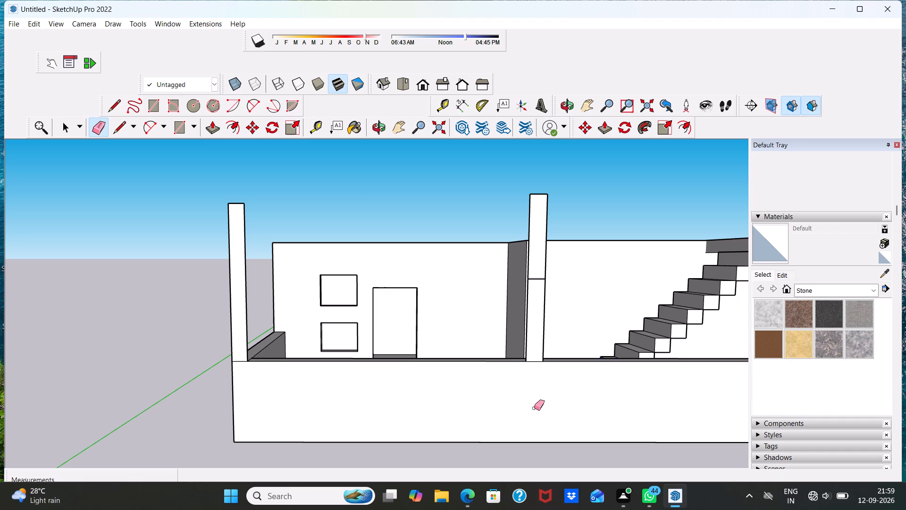
# Erase the two horizontal seam lines across the middle of the central upright so it becomes one continuous face.
pyautogui.scroll(8, 517, 297)
pyautogui.scroll(5, 543, 264)
pyautogui.click(543, 263)
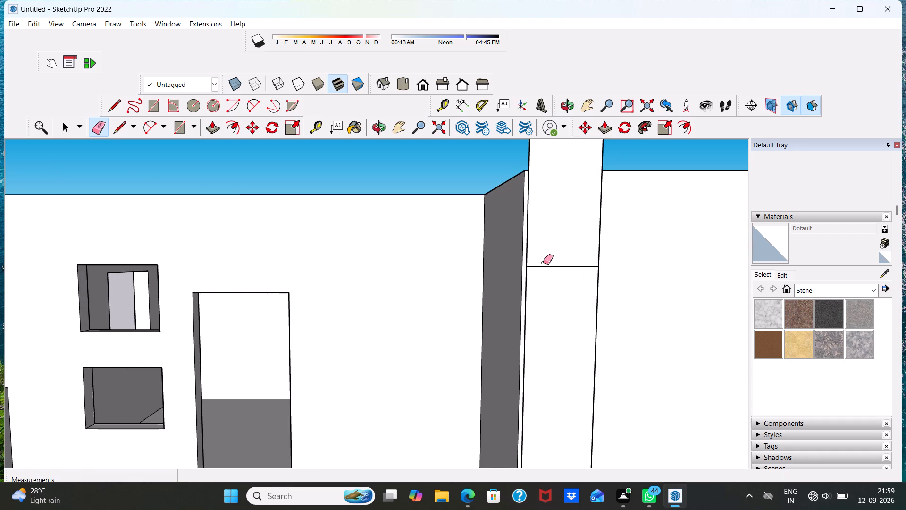
pyautogui.scroll(-5, 543, 263)
pyautogui.scroll(-9, 537, 323)
pyautogui.scroll(7, 552, 312)
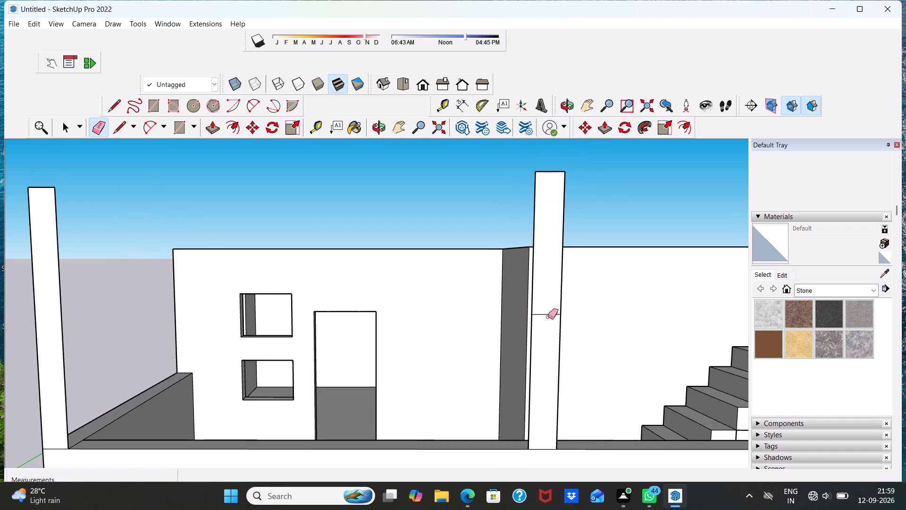
pyautogui.scroll(2, 548, 317)
pyautogui.click(530, 312)
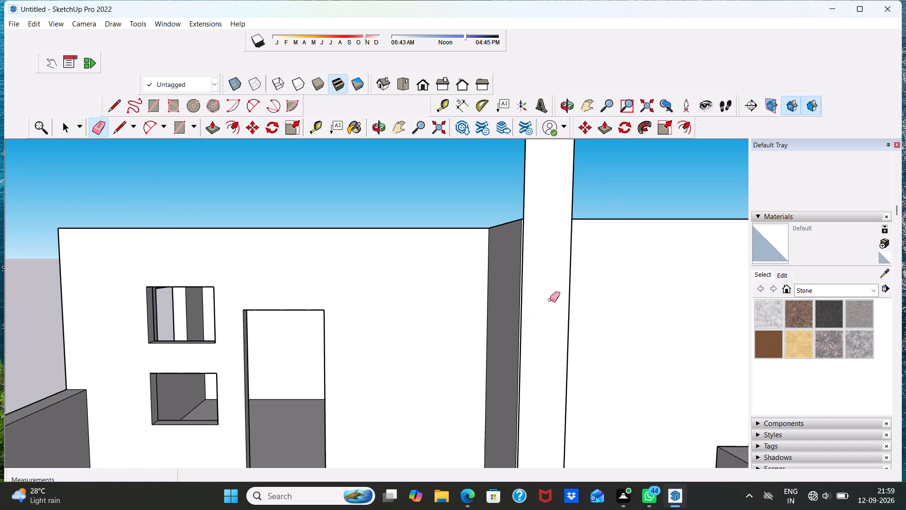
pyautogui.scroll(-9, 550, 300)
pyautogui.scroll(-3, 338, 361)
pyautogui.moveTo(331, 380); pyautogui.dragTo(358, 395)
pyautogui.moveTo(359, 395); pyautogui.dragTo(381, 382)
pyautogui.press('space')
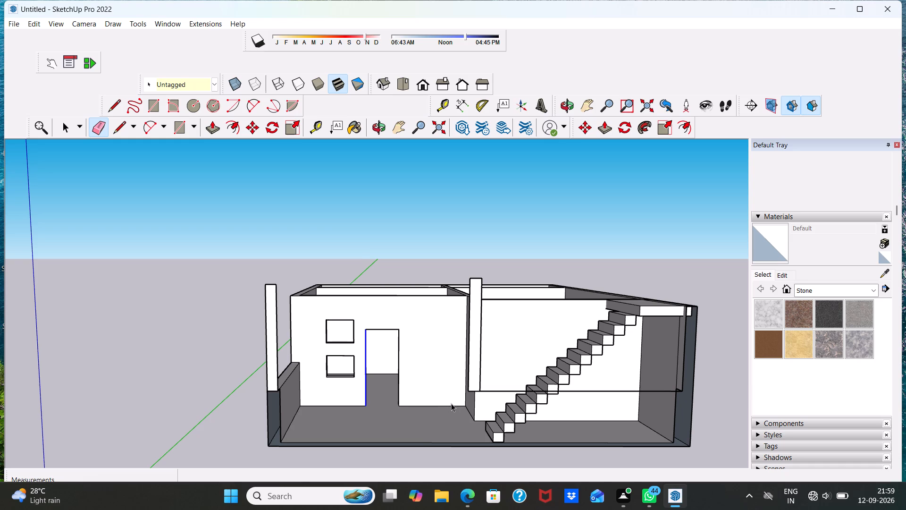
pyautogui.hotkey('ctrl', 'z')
# Examine the low front wall, its two uprights and the rooms behind from below and above.
pyautogui.scroll(3, 471, 378)
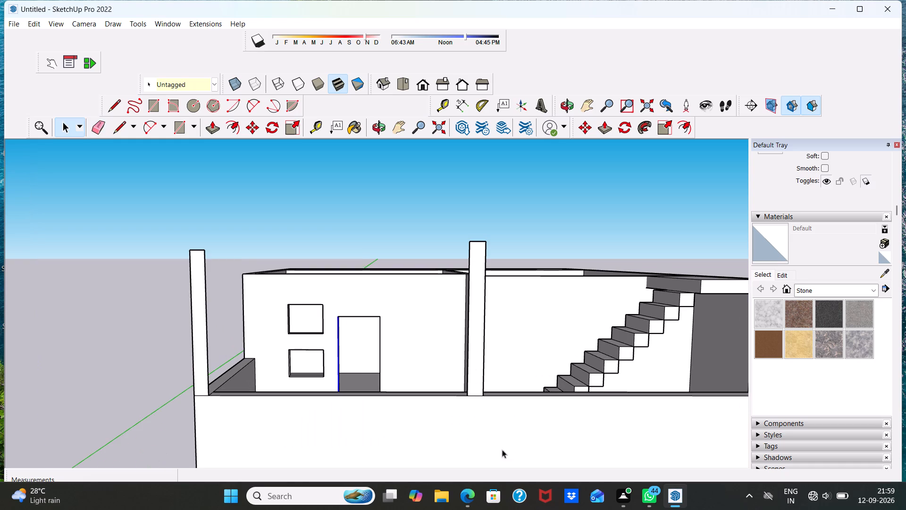
pyautogui.press('space')
pyautogui.scroll(-7, 456, 418)
pyautogui.moveTo(493, 423); pyautogui.dragTo(508, 342, button='middle')
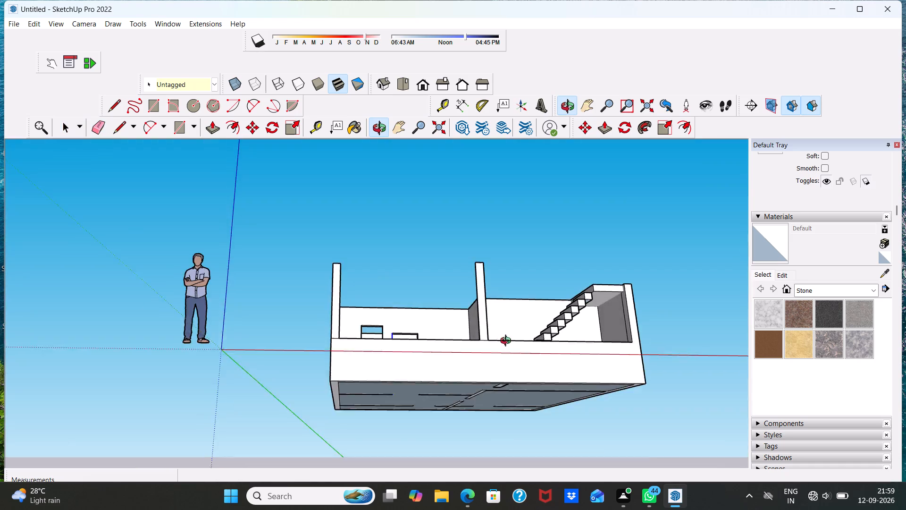
pyautogui.moveTo(508, 342); pyautogui.dragTo(476, 495, button='middle')
pyautogui.scroll(3, 439, 413)
pyautogui.scroll(-1, 420, 433)
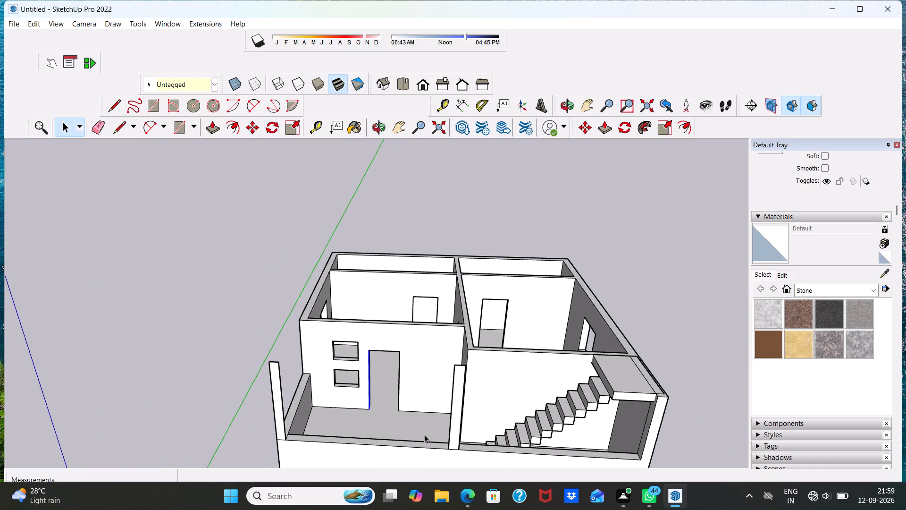
pyautogui.moveTo(424, 434); pyautogui.dragTo(394, 417, button='middle')
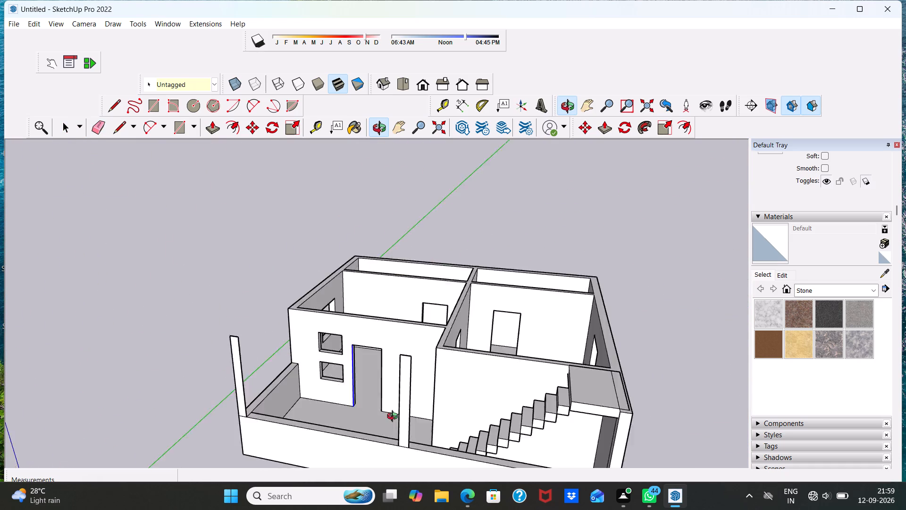
pyautogui.moveTo(394, 417); pyautogui.dragTo(431, 404, button='middle')
pyautogui.scroll(4, 443, 401)
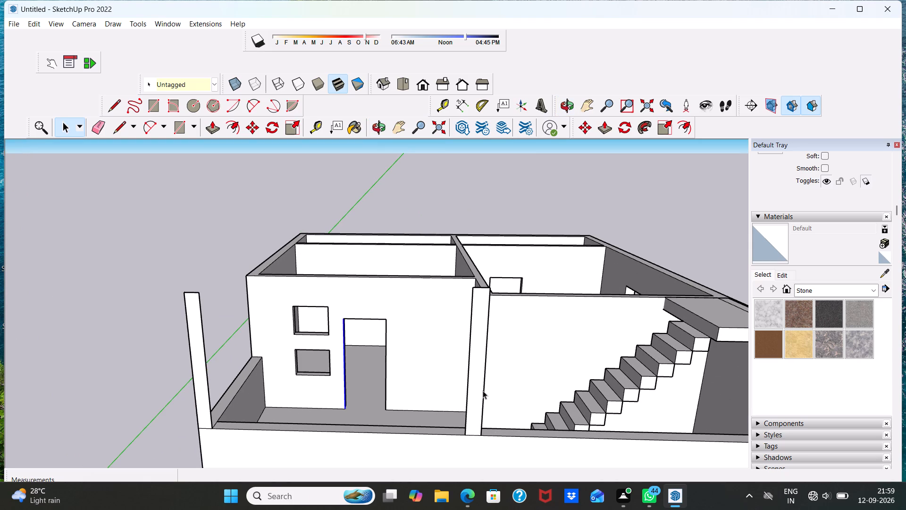
# Push/Pull the central upright's face 3" toward the house to give it thickness.
pyautogui.click(482, 390)
pyautogui.click(482, 390)
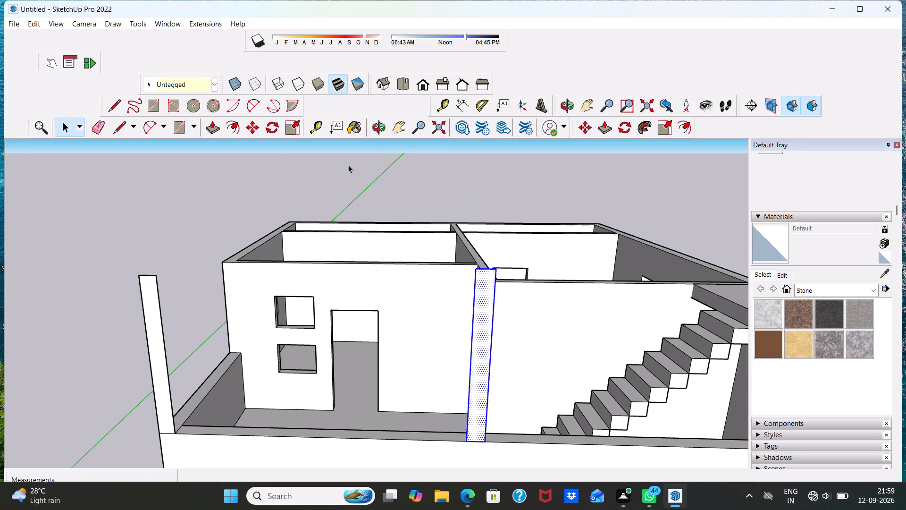
pyautogui.click(212, 126)
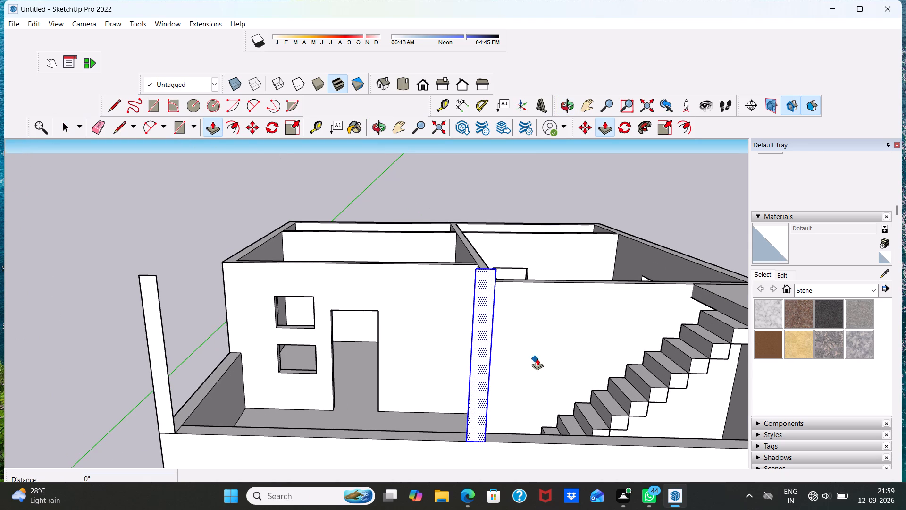
pyautogui.scroll(3, 564, 339)
pyautogui.moveTo(564, 339); pyautogui.dragTo(230, 395, button='middle')
pyautogui.scroll(2, 223, 362)
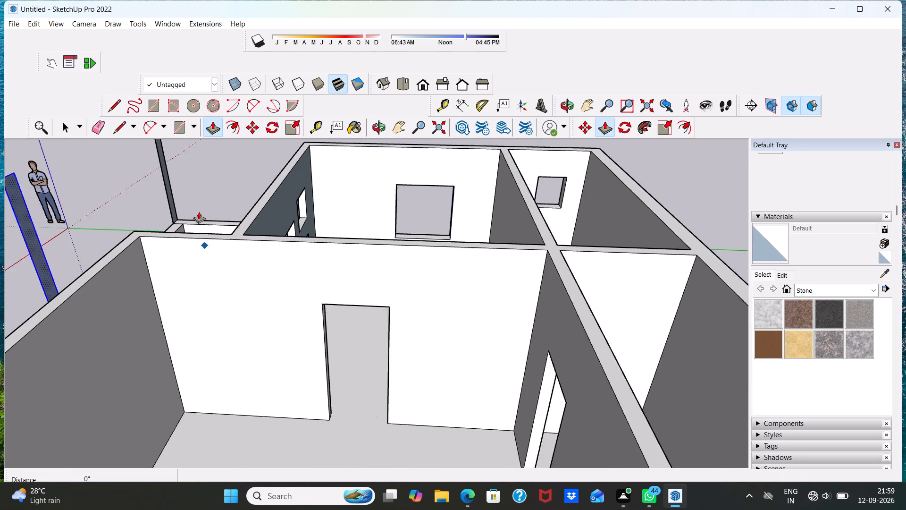
pyautogui.scroll(1, 199, 212)
pyautogui.scroll(-1, 17, 260)
pyautogui.moveTo(75, 273); pyautogui.dragTo(210, 329, button='middle')
pyautogui.scroll(-5, 185, 305)
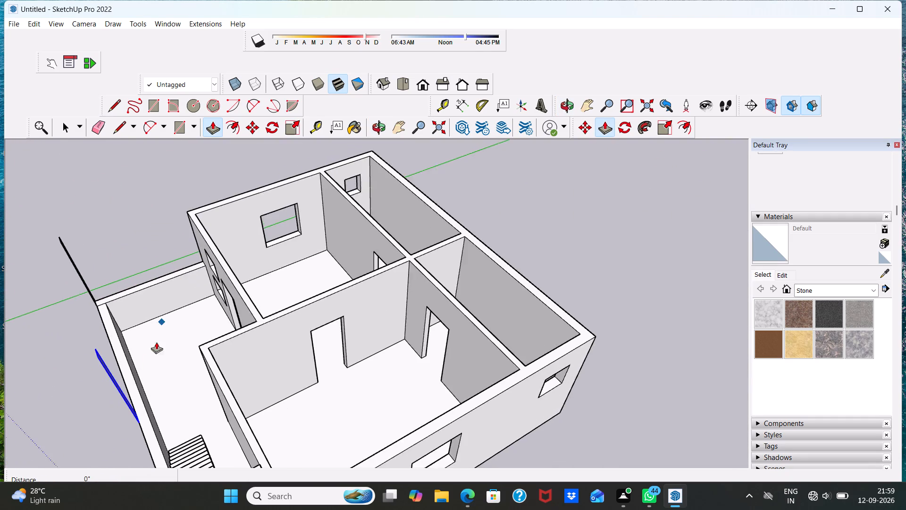
pyautogui.scroll(3, 141, 378)
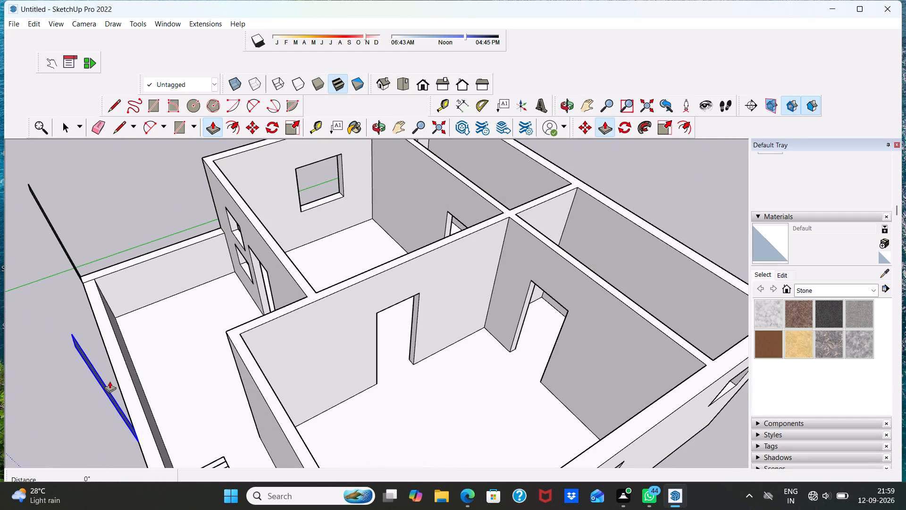
pyautogui.click(107, 382)
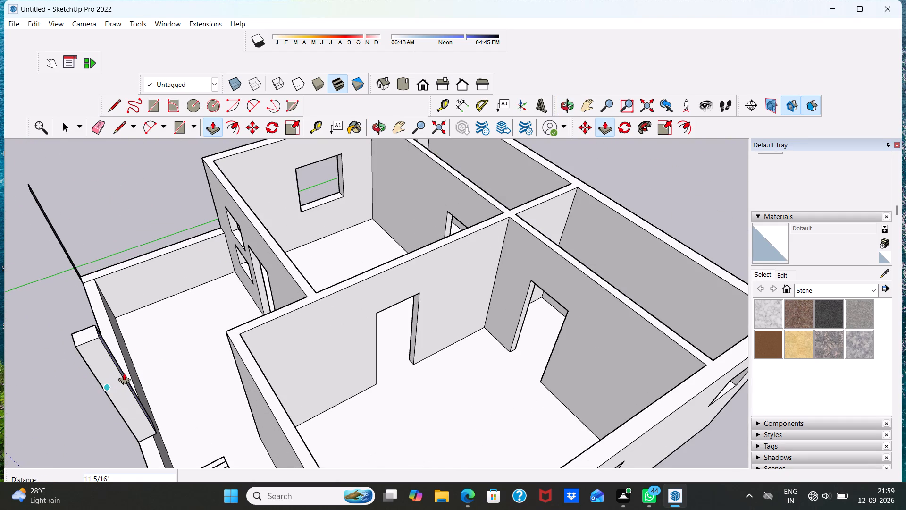
pyautogui.press('6')
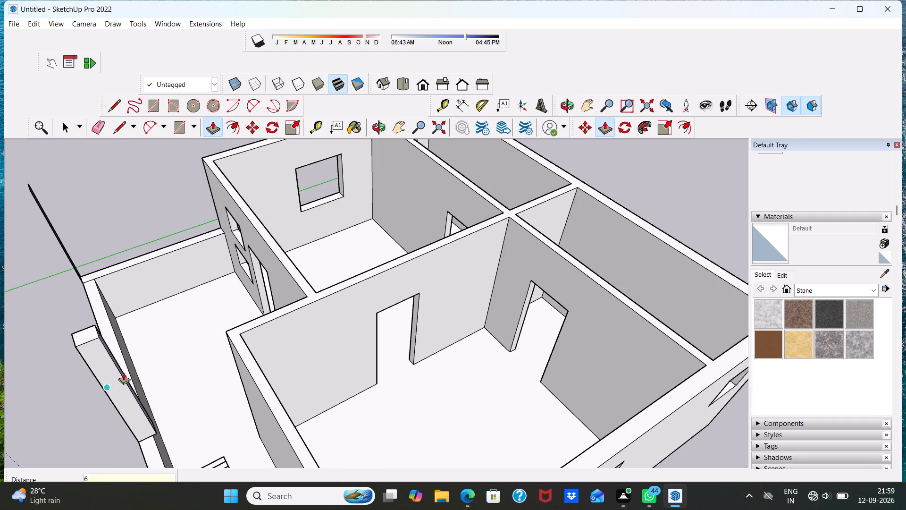
pyautogui.press('BackSpace')
pyautogui.press('3')
pyautogui.hotkey('shift', '"')
pyautogui.press('Return')
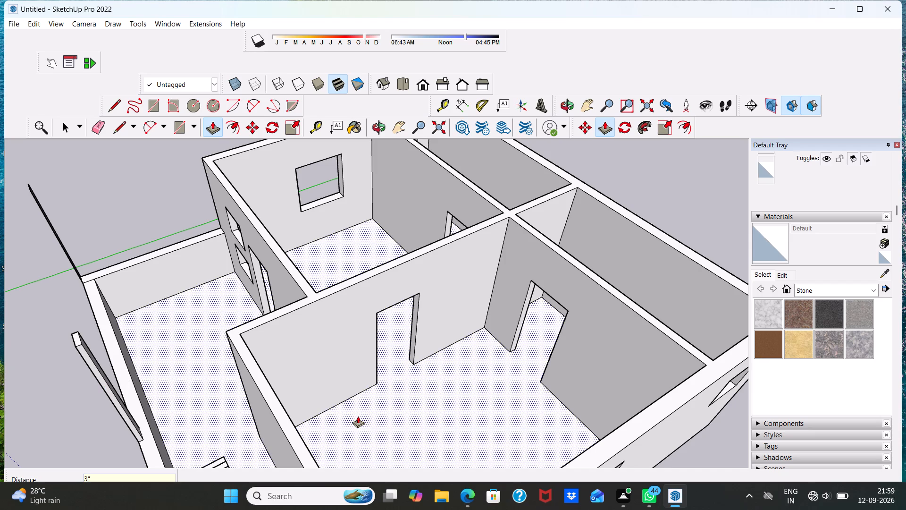
# Push/Pull the house-side face of the corner upright on the low front wall about 9 1/8" toward the house.
pyautogui.scroll(3, 306, 379)
pyautogui.scroll(-3, 188, 283)
pyautogui.scroll(3, 102, 345)
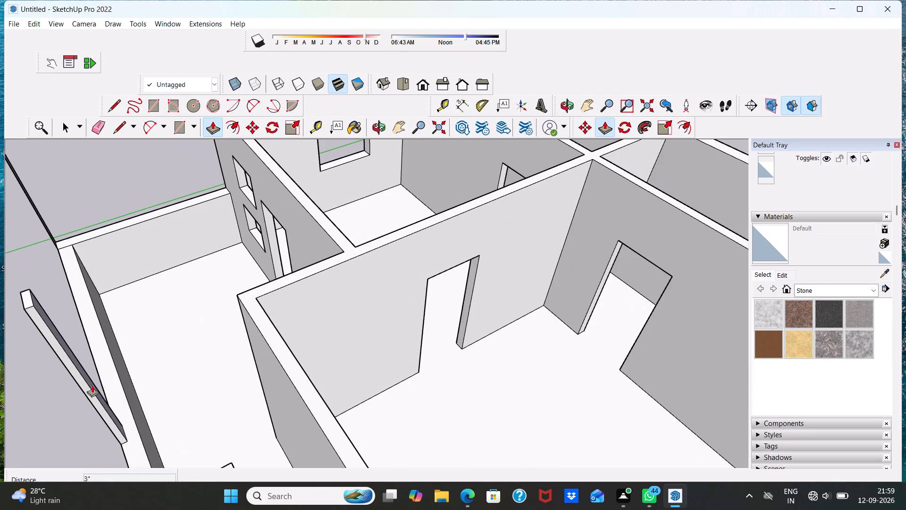
pyautogui.scroll(6, 86, 379)
pyautogui.scroll(-4, 92, 352)
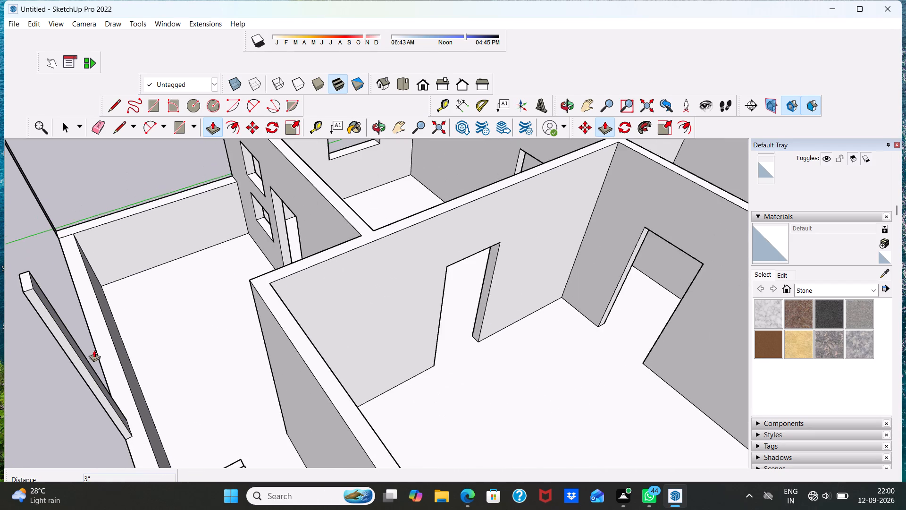
pyautogui.scroll(-5, 64, 293)
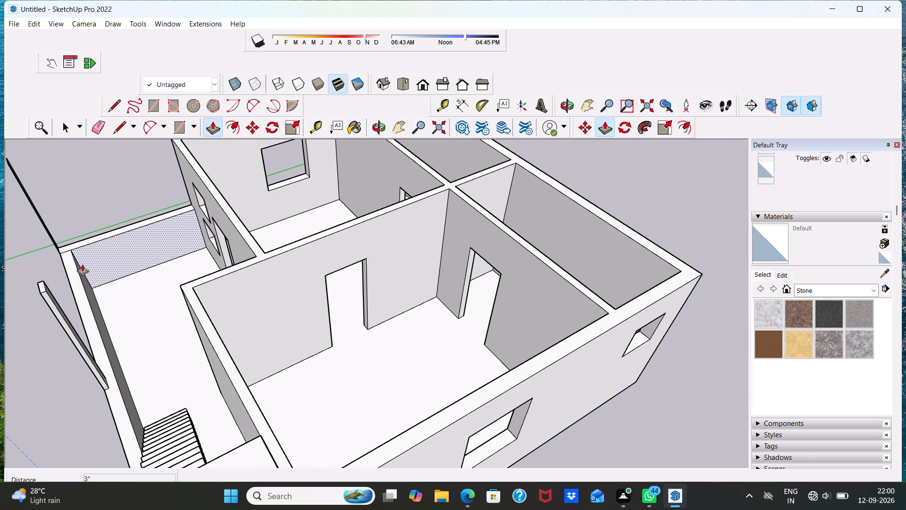
pyautogui.scroll(-2, 95, 257)
pyautogui.scroll(1, 99, 253)
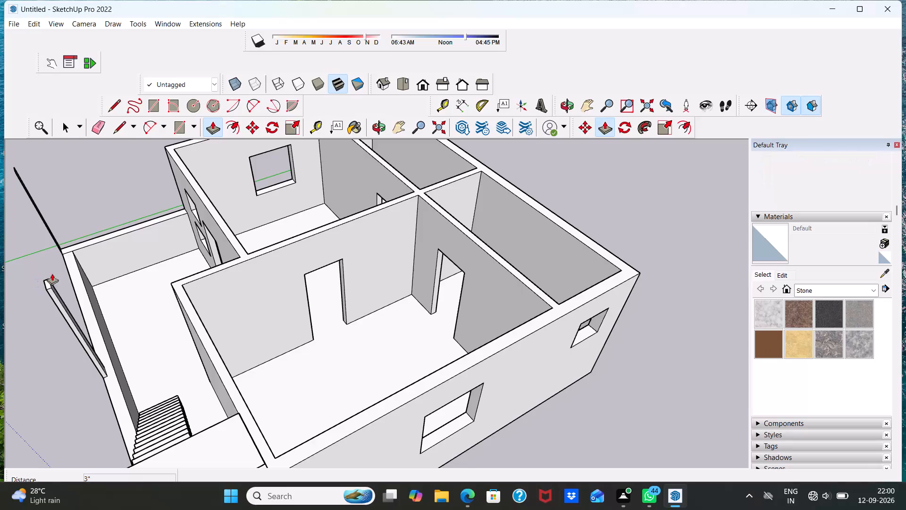
pyautogui.moveTo(79, 272); pyautogui.dragTo(0, 332, button='middle')
pyautogui.scroll(-6, 68, 280)
pyautogui.scroll(-4, 118, 275)
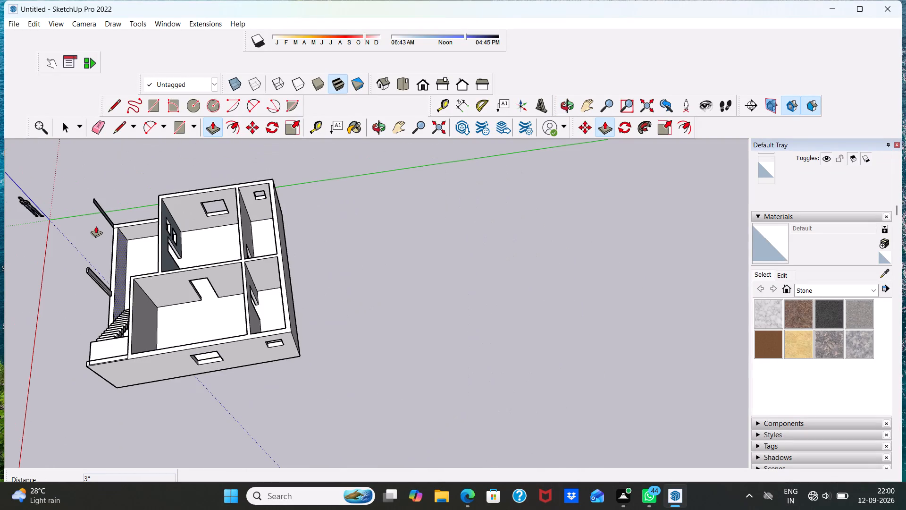
pyautogui.scroll(20, 103, 197)
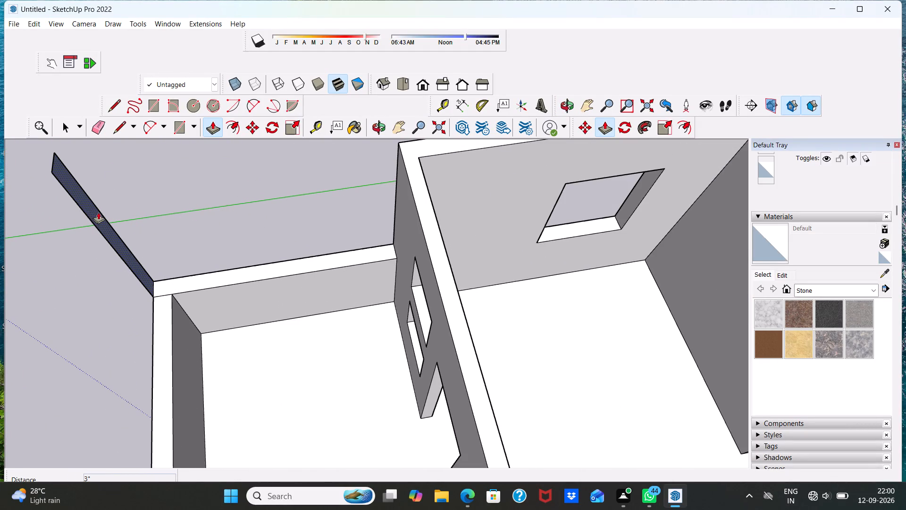
pyautogui.click(103, 212)
pyautogui.scroll(11, 113, 219)
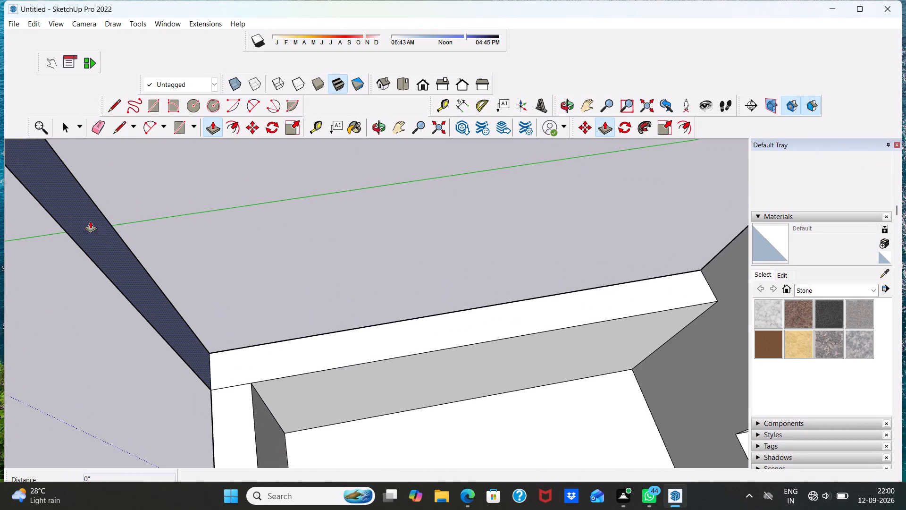
pyautogui.click(106, 238)
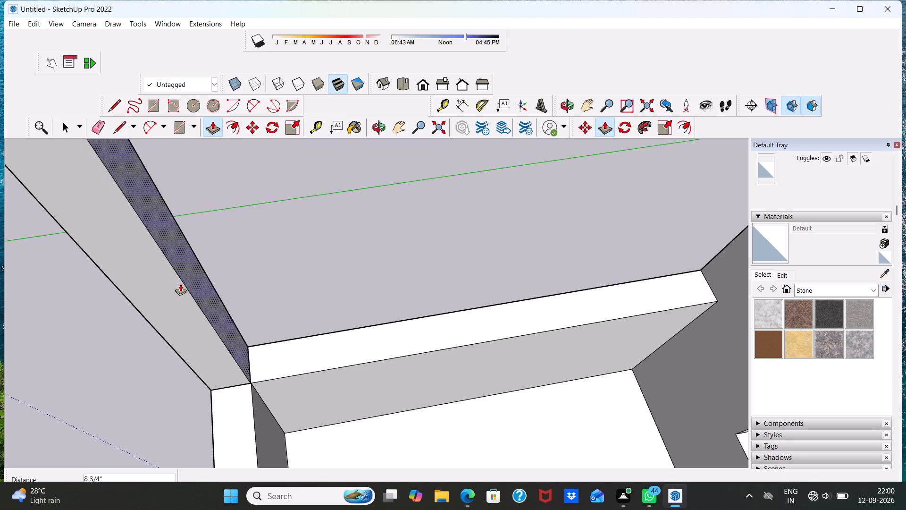
pyautogui.click(182, 285)
pyautogui.scroll(-8, 175, 273)
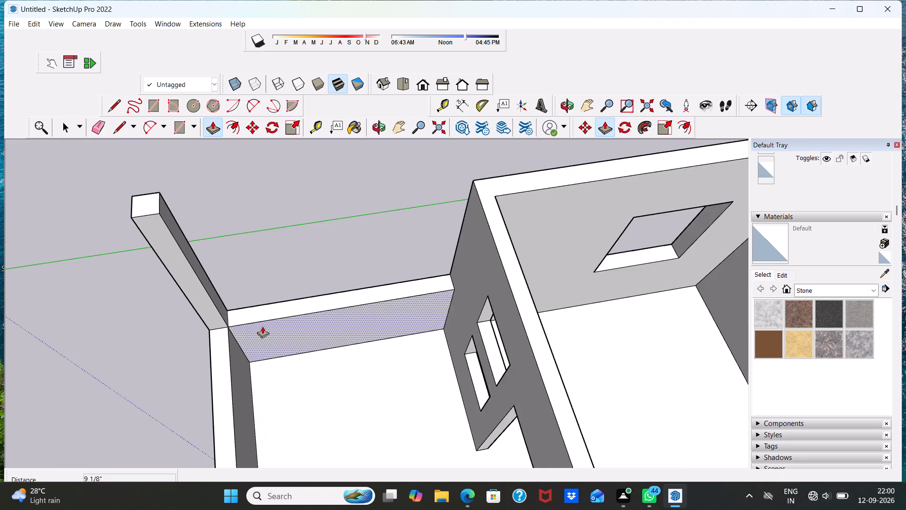
# Push/Pull the central upright's house-side face about 5 13/16" further toward the house.
pyautogui.scroll(-4, 262, 326)
pyautogui.moveTo(260, 323); pyautogui.dragTo(221, 204, button='middle')
pyautogui.scroll(-5, 213, 240)
pyautogui.scroll(3, 191, 367)
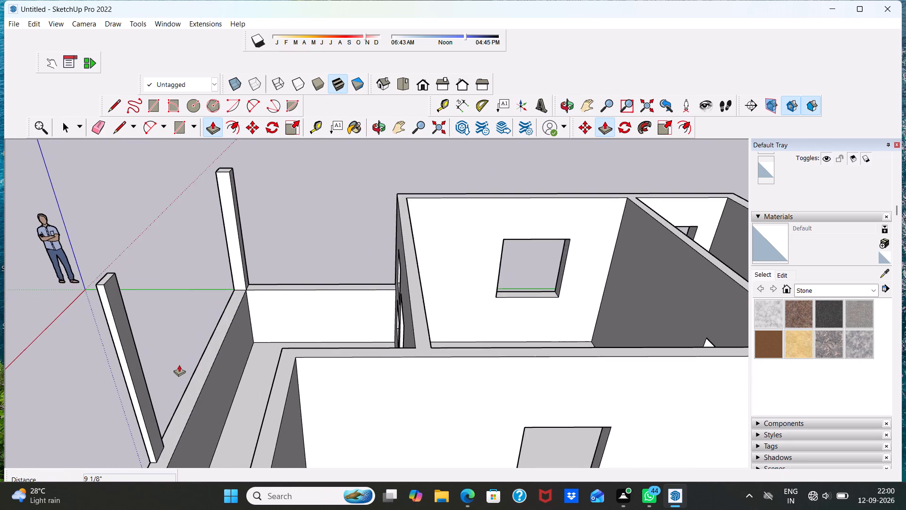
pyautogui.scroll(-3, 165, 384)
pyautogui.click(147, 383)
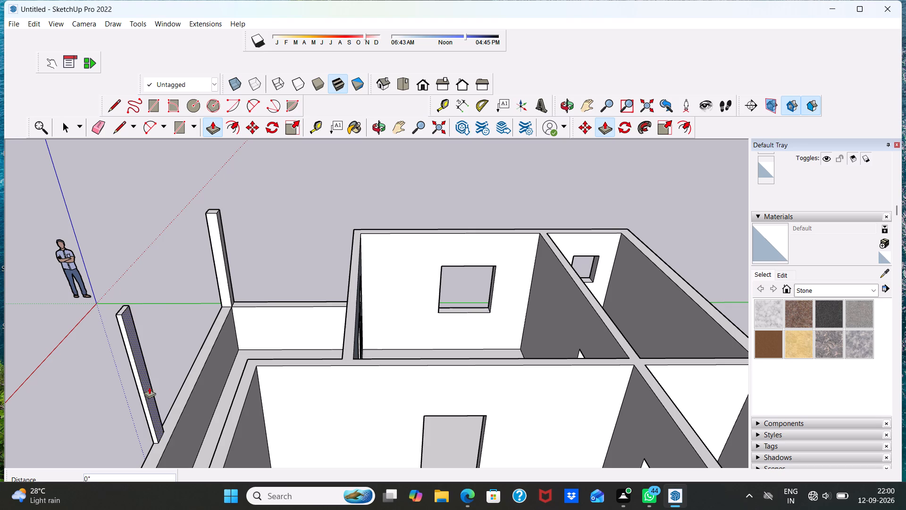
pyautogui.click(156, 393)
pyautogui.scroll(-2, 155, 399)
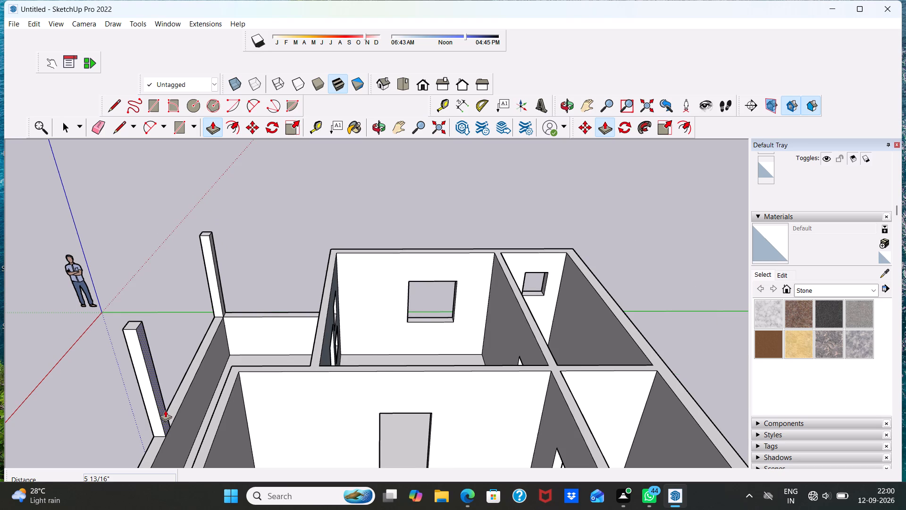
pyautogui.press('space')
# Draw a vertical beam rectangle about 15' 6 5/16" by 5 3/16" from the corner upright's outer top corner to just past the central upright.
pyautogui.moveTo(25, 396); pyautogui.dragTo(329, 348, button='middle')
pyautogui.scroll(-4, 379, 293)
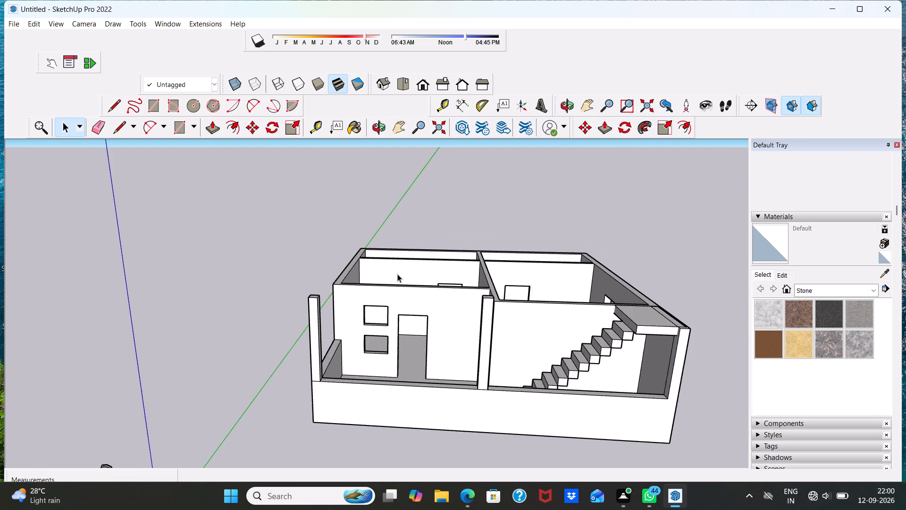
pyautogui.scroll(-3, 397, 274)
pyautogui.moveTo(409, 366); pyautogui.dragTo(441, 254, button='middle')
pyautogui.moveTo(445, 291); pyautogui.dragTo(429, 403, button='middle')
pyautogui.scroll(4, 407, 338)
pyautogui.scroll(-1, 407, 338)
pyautogui.scroll(1, 407, 338)
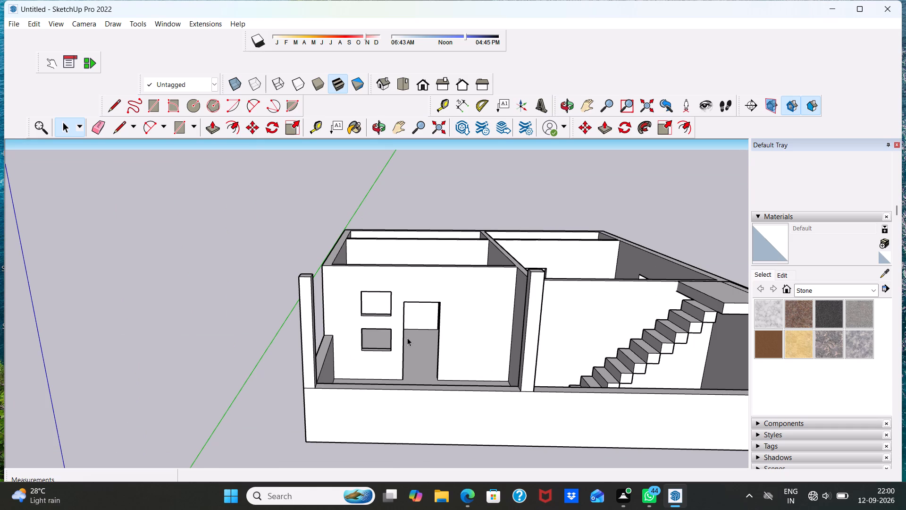
pyautogui.scroll(1, 407, 338)
pyautogui.scroll(-1, 374, 274)
pyautogui.moveTo(348, 303); pyautogui.dragTo(378, 255, button='middle')
pyautogui.moveTo(445, 245); pyautogui.dragTo(398, 329, button='middle')
pyautogui.scroll(1, 289, 320)
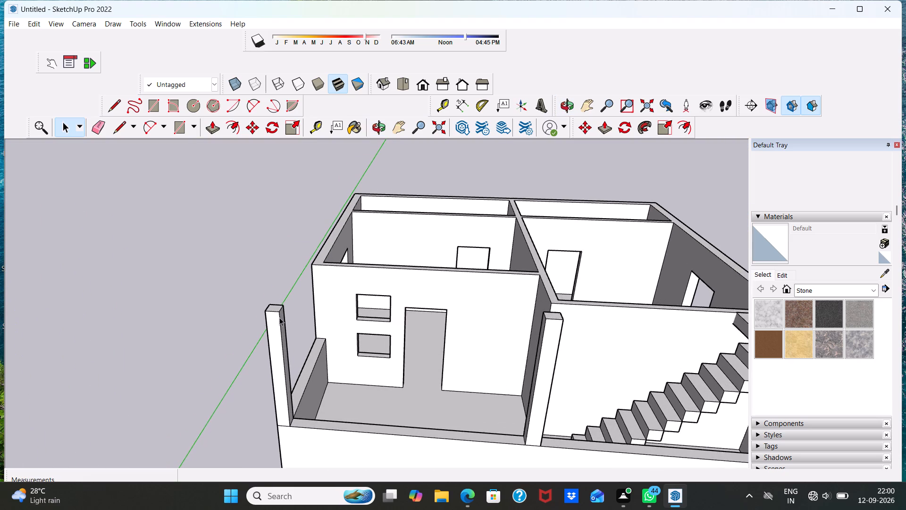
pyautogui.scroll(1, 279, 317)
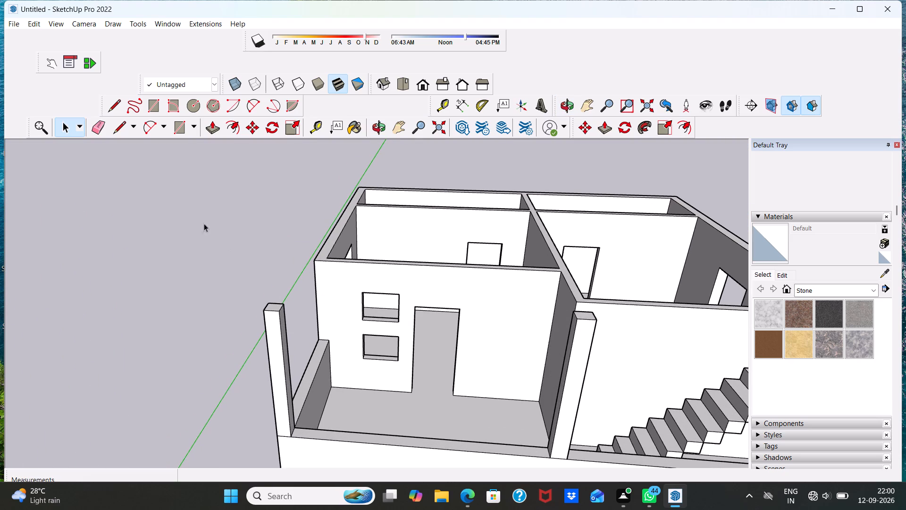
pyautogui.click(157, 106)
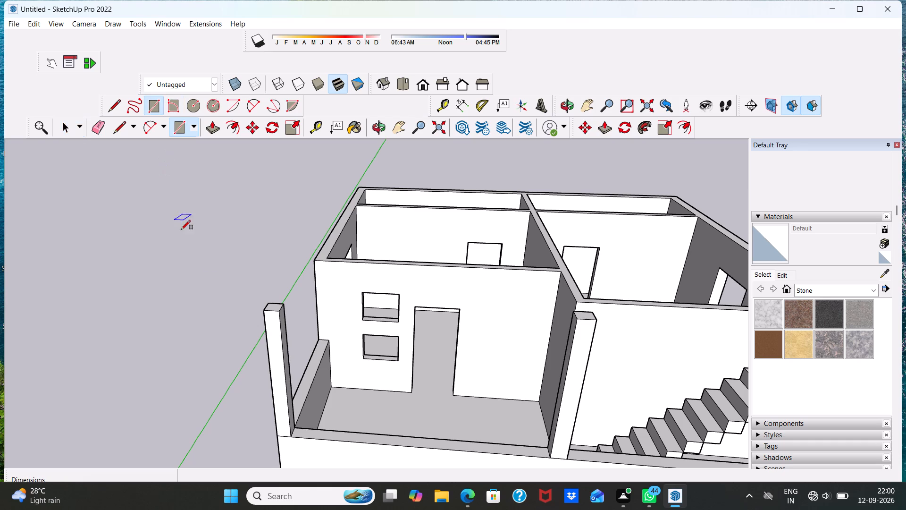
pyautogui.click(264, 308)
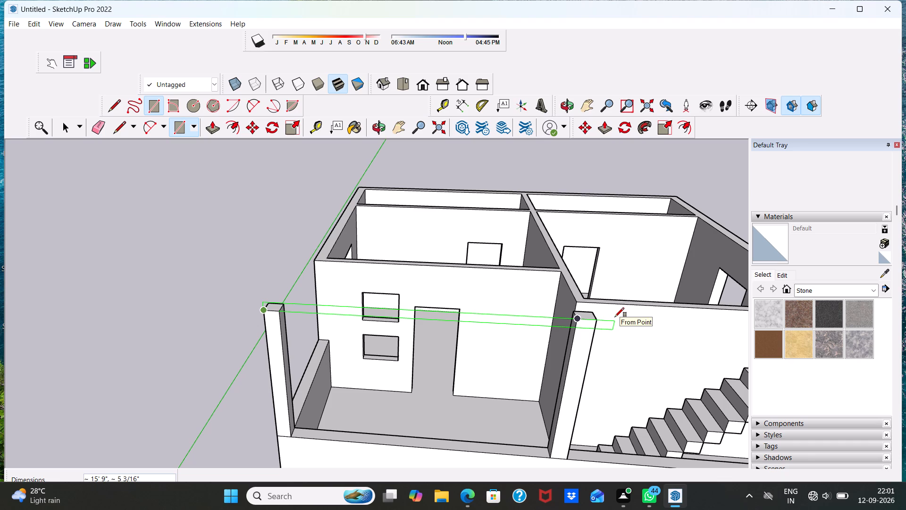
pyautogui.click(610, 312)
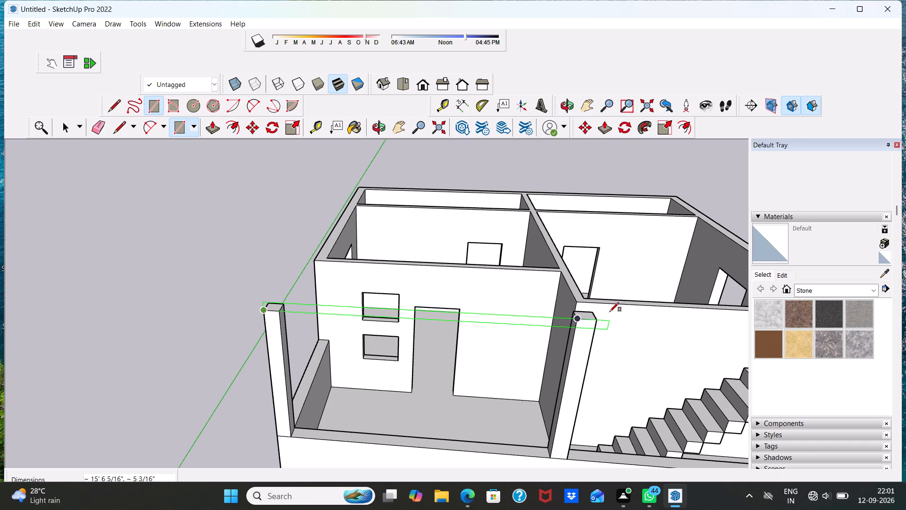
pyautogui.scroll(-1, 545, 316)
pyautogui.press('space')
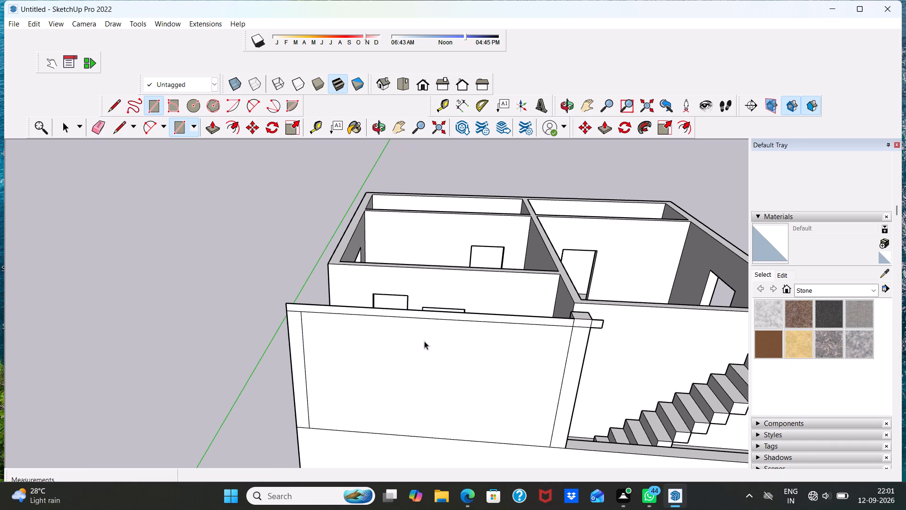
# Delete the face filling the opening between the two uprights, below the beam rectangle and above the low front wall.
pyautogui.click(412, 345)
pyautogui.press('Delete')
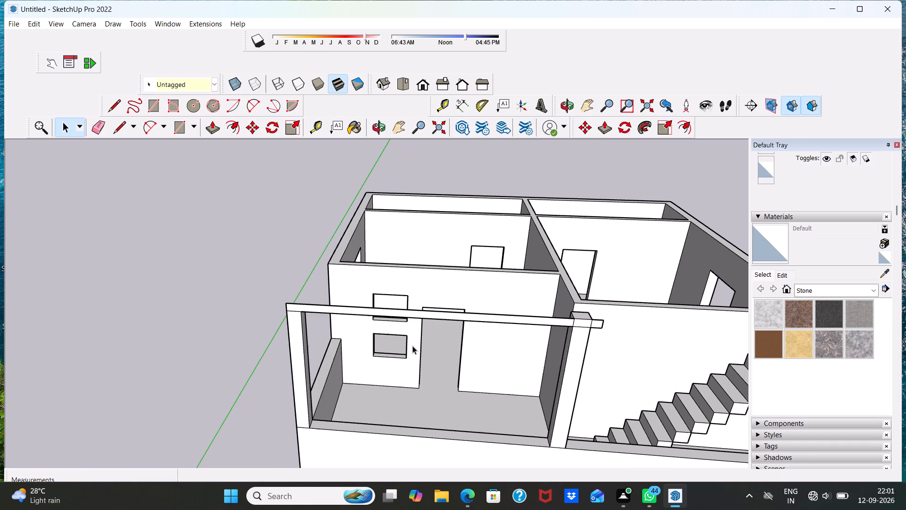
# Erase the two short vertical edges where the beam rectangle crosses the top of the central upright.
pyautogui.scroll(2, 306, 351)
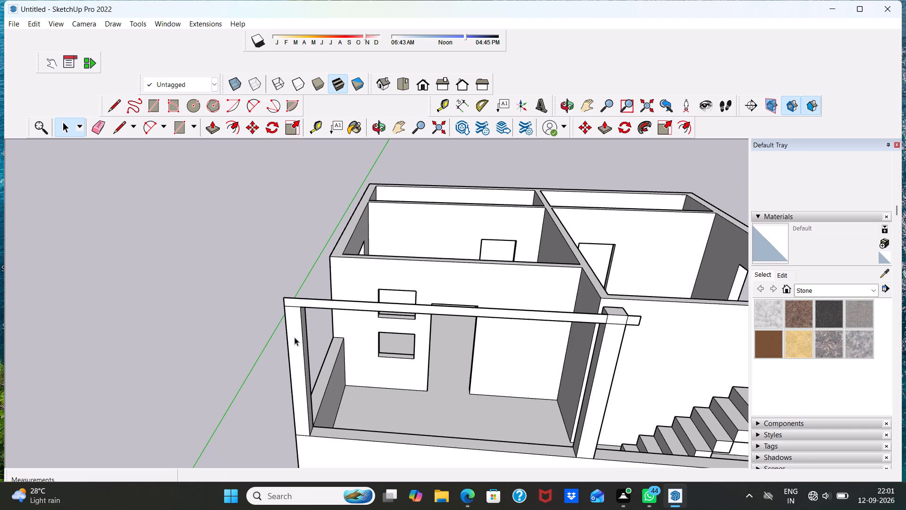
pyautogui.scroll(4, 261, 347)
pyautogui.scroll(-5, 263, 299)
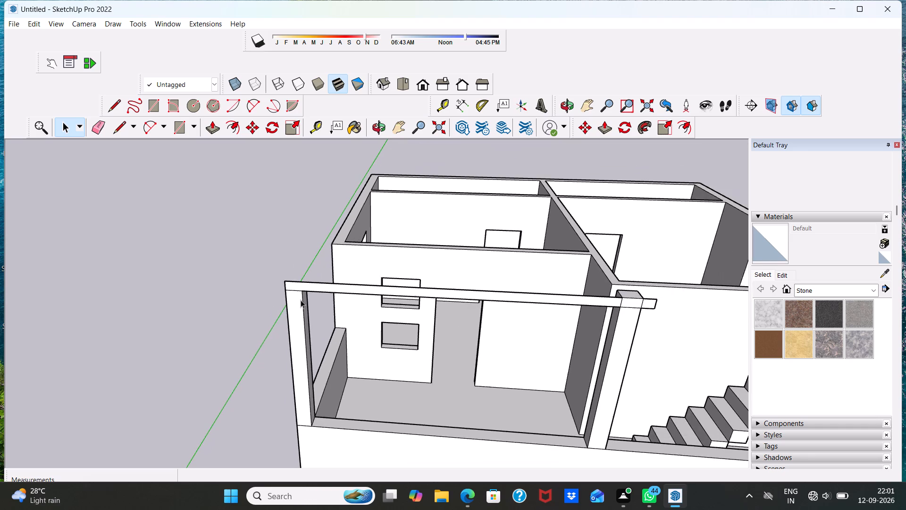
pyautogui.moveTo(307, 303); pyautogui.dragTo(337, 231, button='middle')
pyautogui.scroll(1, 331, 268)
pyautogui.moveTo(439, 278); pyautogui.dragTo(412, 291, button='middle')
pyautogui.scroll(4, 609, 219)
pyautogui.scroll(3, 481, 230)
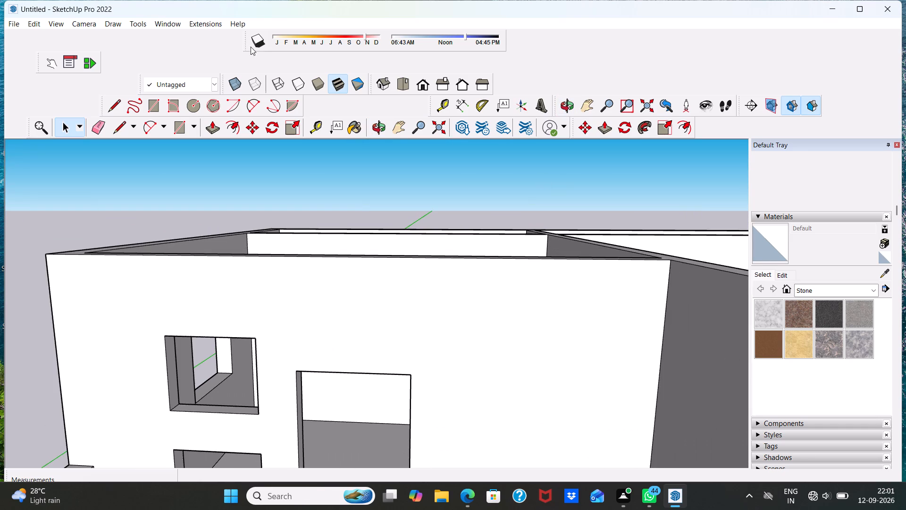
pyautogui.scroll(-6, 189, 76)
pyautogui.scroll(-3, 75, 113)
pyautogui.click(98, 125)
pyautogui.scroll(-2, 101, 131)
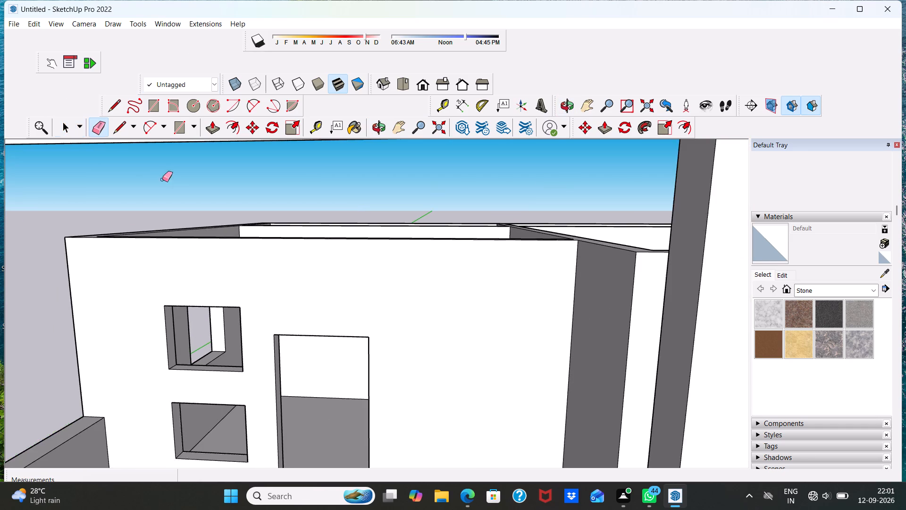
pyautogui.scroll(-9, 162, 179)
pyautogui.scroll(3, 339, 216)
pyautogui.click(335, 185)
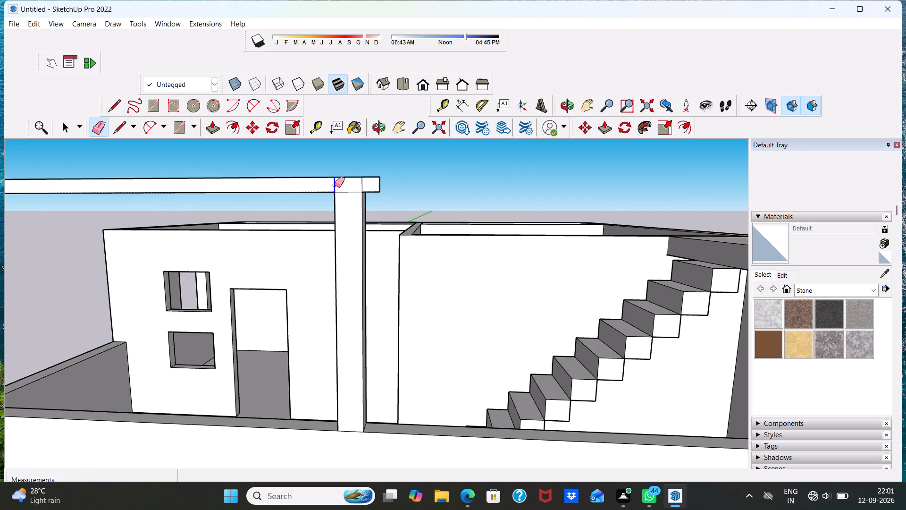
pyautogui.click(361, 184)
pyautogui.scroll(-1, 367, 184)
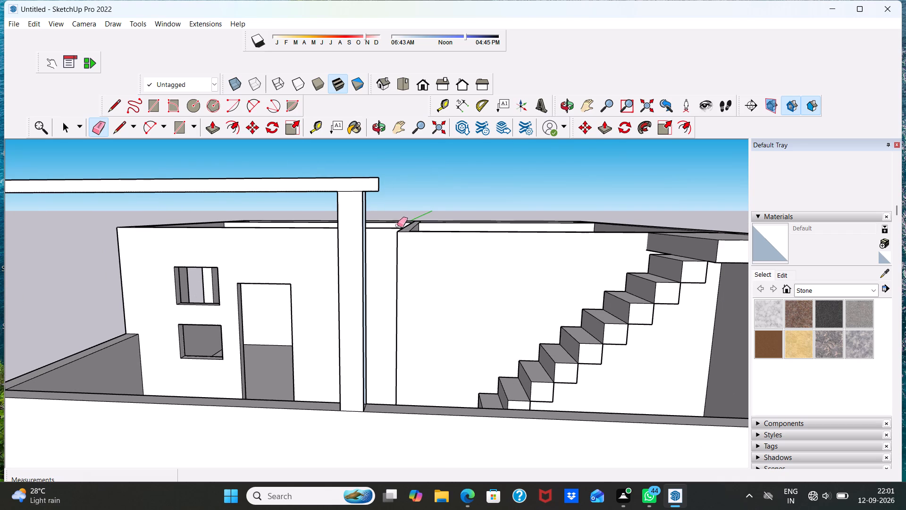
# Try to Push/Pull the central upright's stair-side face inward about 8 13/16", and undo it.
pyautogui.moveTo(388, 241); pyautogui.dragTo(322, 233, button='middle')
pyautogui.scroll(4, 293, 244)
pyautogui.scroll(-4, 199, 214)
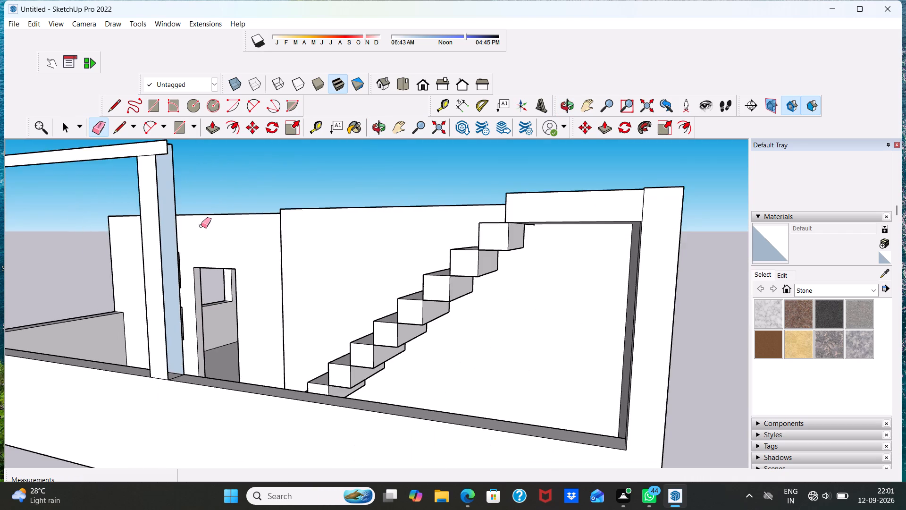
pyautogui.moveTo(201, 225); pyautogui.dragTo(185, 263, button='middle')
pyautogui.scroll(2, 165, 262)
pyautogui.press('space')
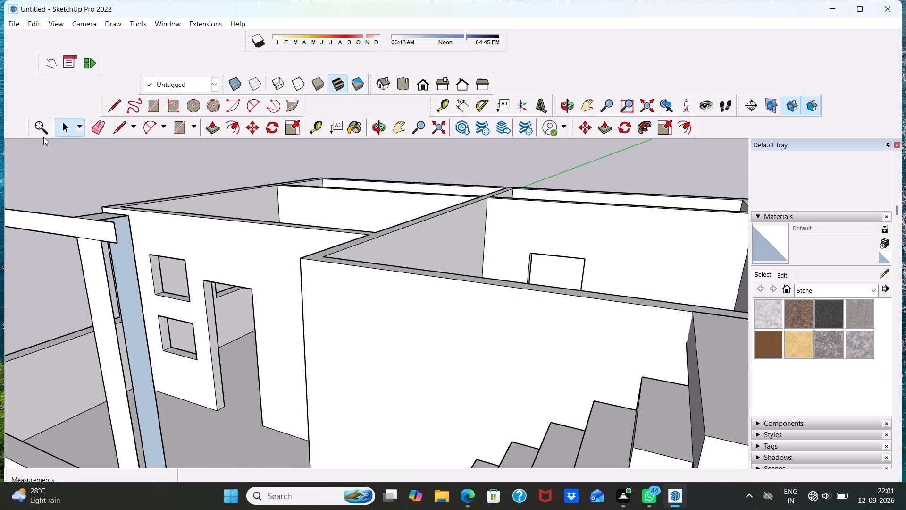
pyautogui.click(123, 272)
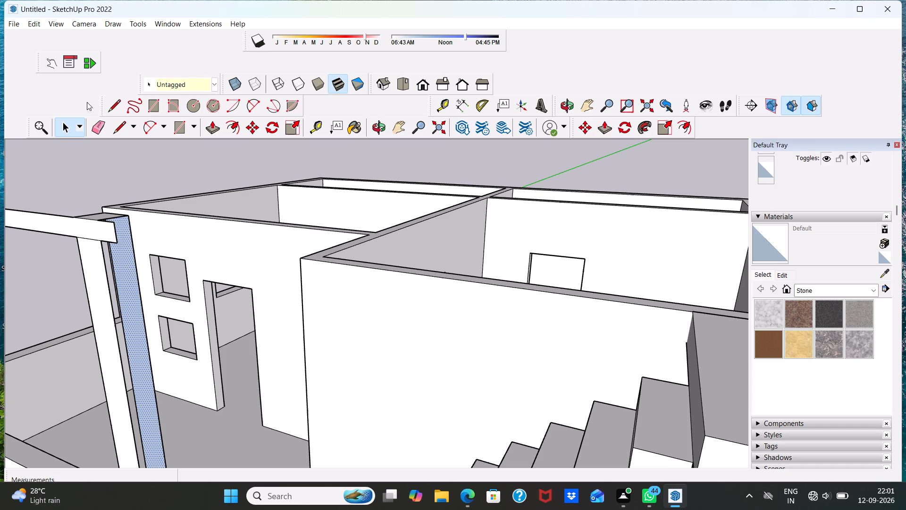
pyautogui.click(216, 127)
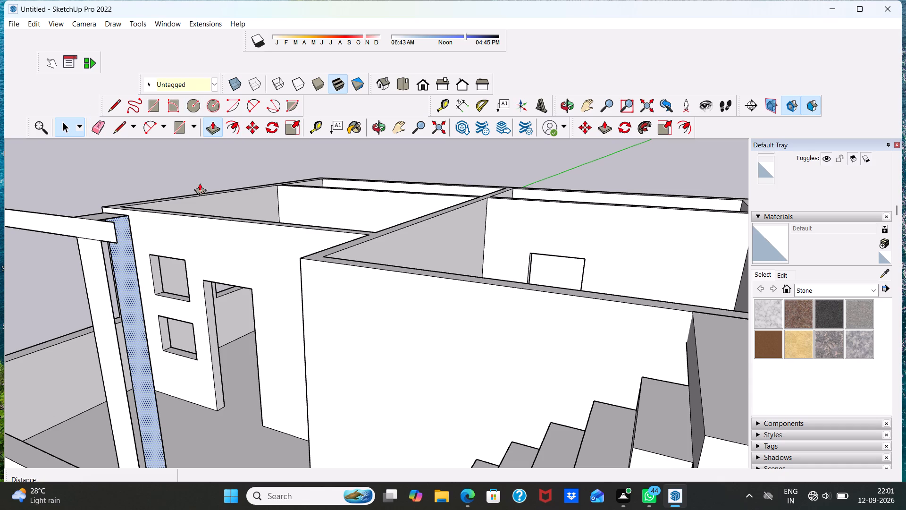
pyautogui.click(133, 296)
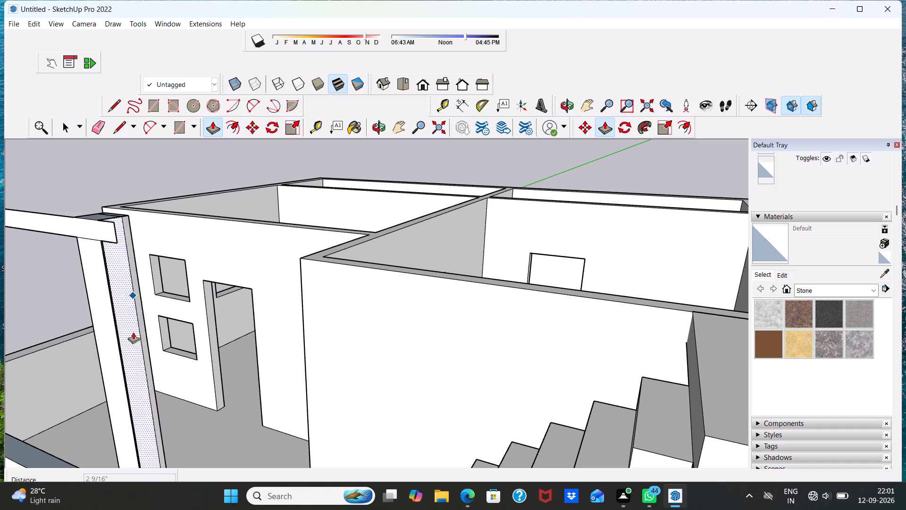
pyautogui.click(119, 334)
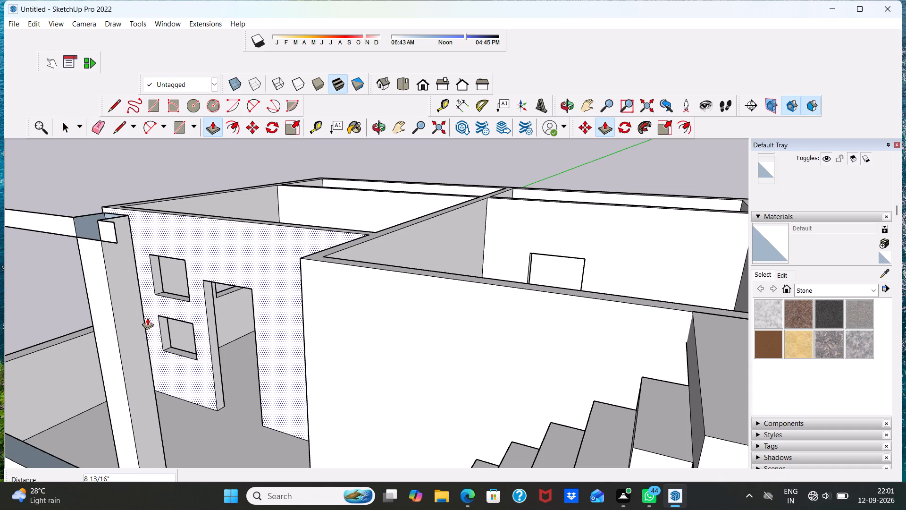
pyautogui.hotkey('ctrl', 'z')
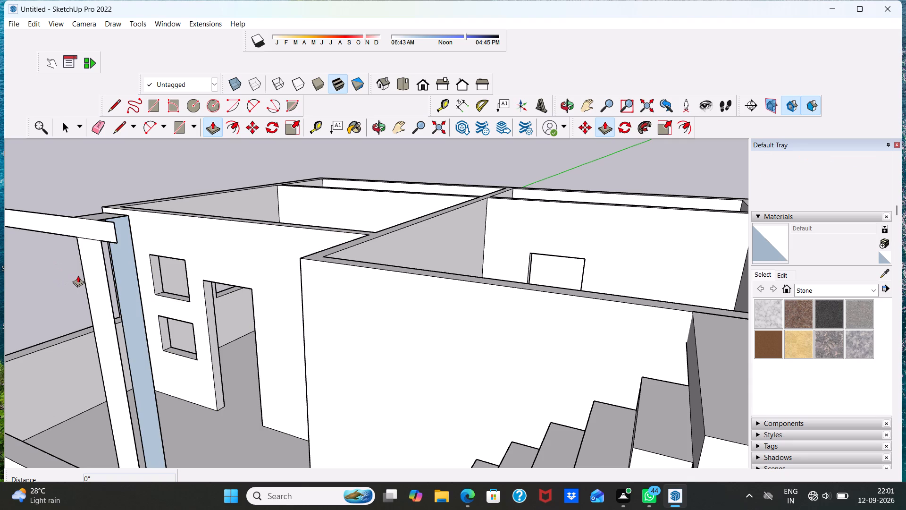
# Undo the last edge erasure on the beam at the central upright's stair-side corner.
pyautogui.hotkey('ctrl', 'z')
pyautogui.press('space')
pyautogui.moveTo(3, 270); pyautogui.dragTo(325, 288, button='middle')
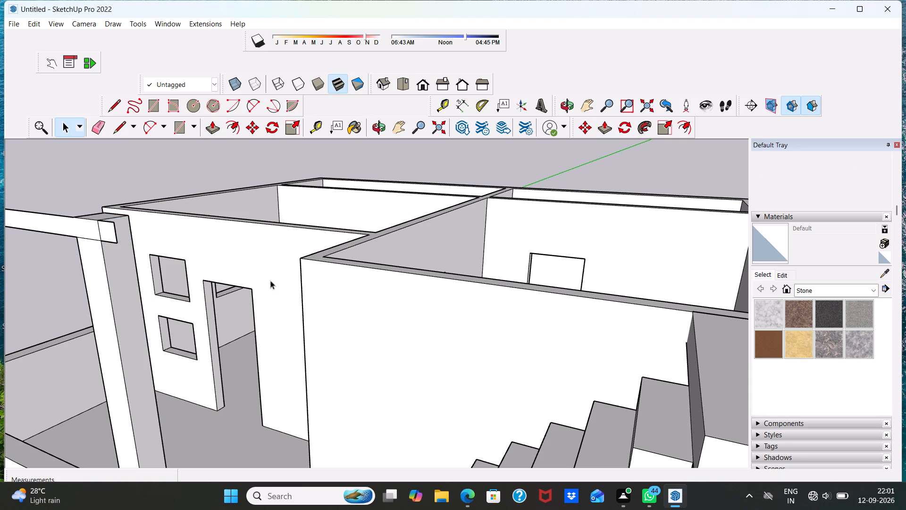
# Undo the remaining edge erasure where the beam rectangle crosses the top of the central upright.
pyautogui.scroll(-4, 231, 278)
pyautogui.moveTo(232, 283); pyautogui.dragTo(384, 249, button='middle')
pyautogui.scroll(1, 384, 249)
pyautogui.scroll(-3, 384, 249)
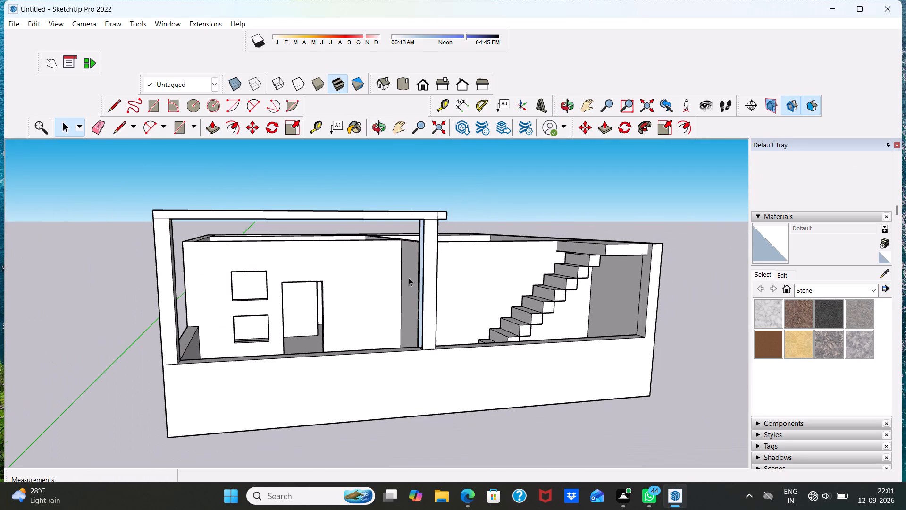
pyautogui.scroll(-1, 409, 278)
pyautogui.hotkey('ctrl', 'z')
# Push/Pull the beam's front face between the two uprights outward 3".
pyautogui.moveTo(407, 253); pyautogui.dragTo(620, 315, button='middle')
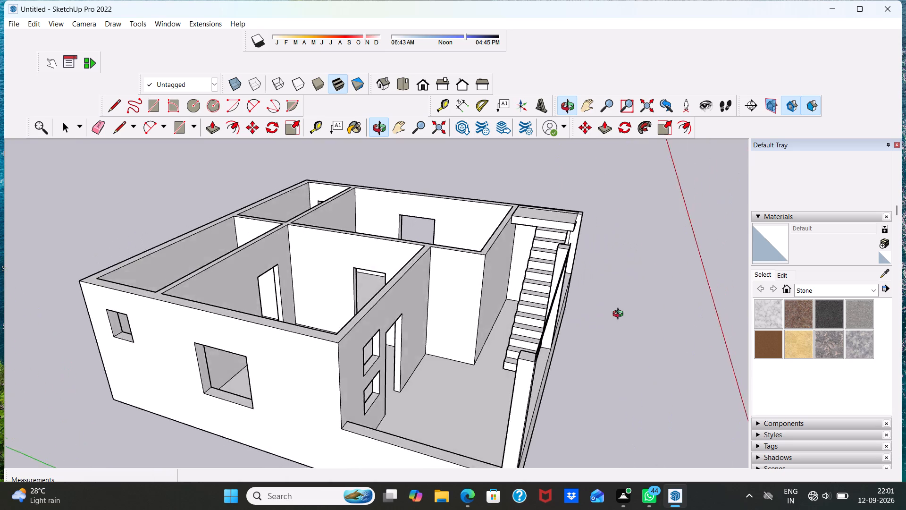
pyautogui.moveTo(620, 315); pyautogui.dragTo(633, 312, button='middle')
pyautogui.scroll(3, 579, 280)
pyautogui.moveTo(632, 283); pyautogui.dragTo(445, 250, button='middle')
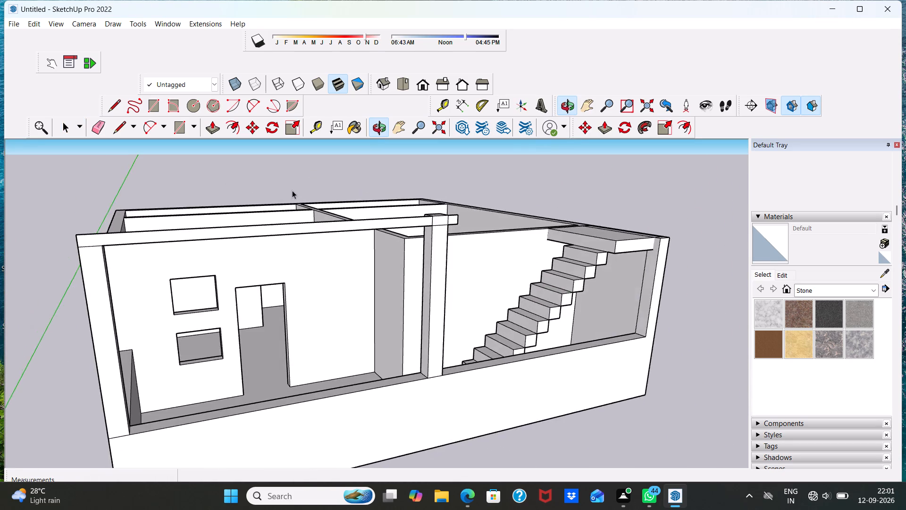
pyautogui.scroll(4, 291, 195)
pyautogui.click(260, 259)
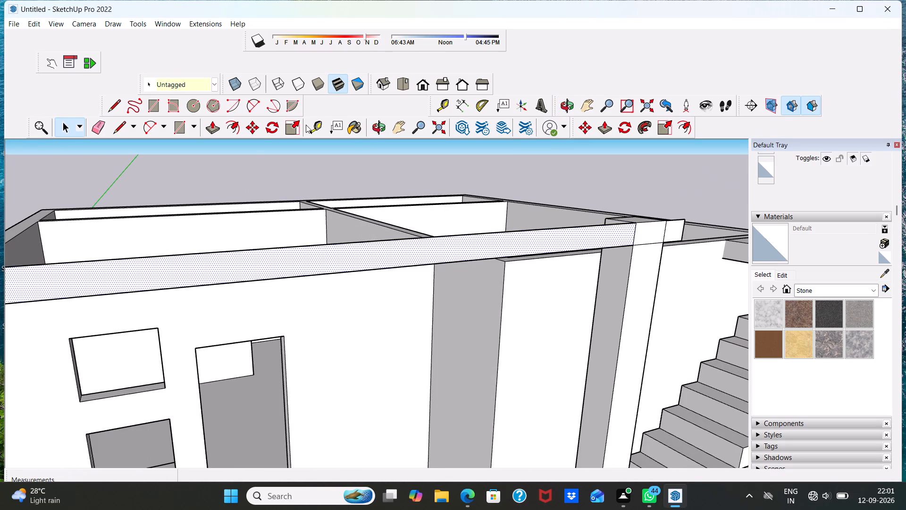
pyautogui.click(213, 129)
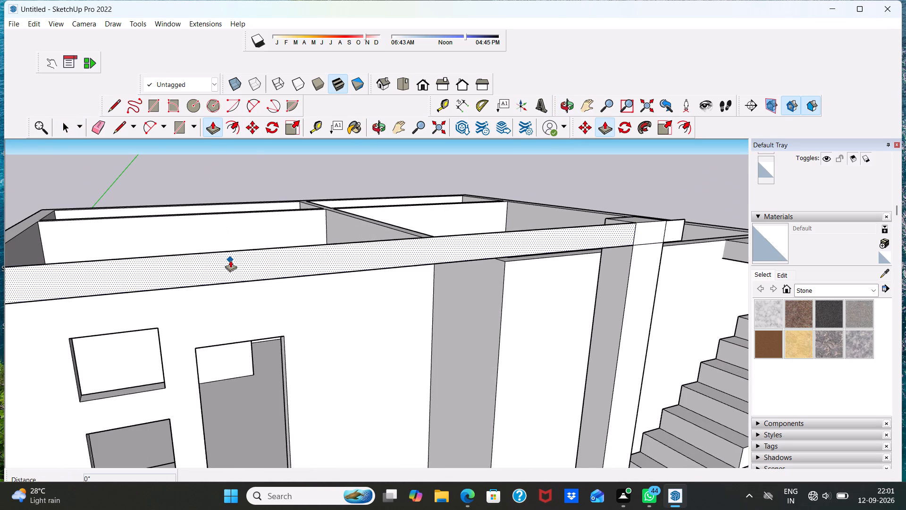
pyautogui.click(231, 260)
pyautogui.scroll(-4, 228, 284)
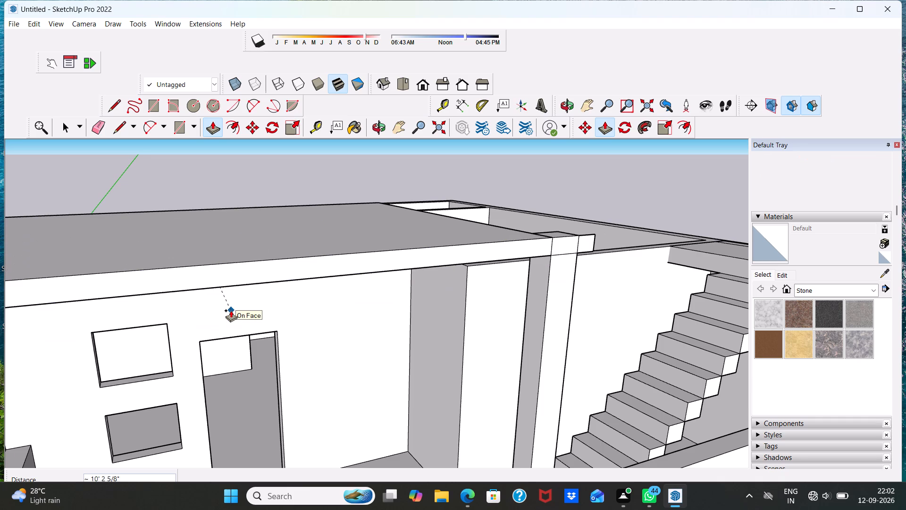
pyautogui.scroll(-7, 232, 311)
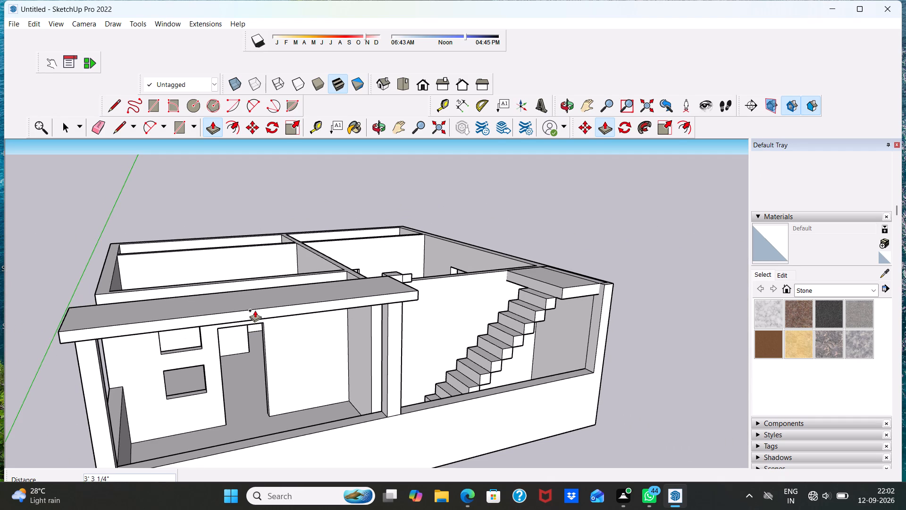
pyautogui.write('3"')
pyautogui.press('Return')
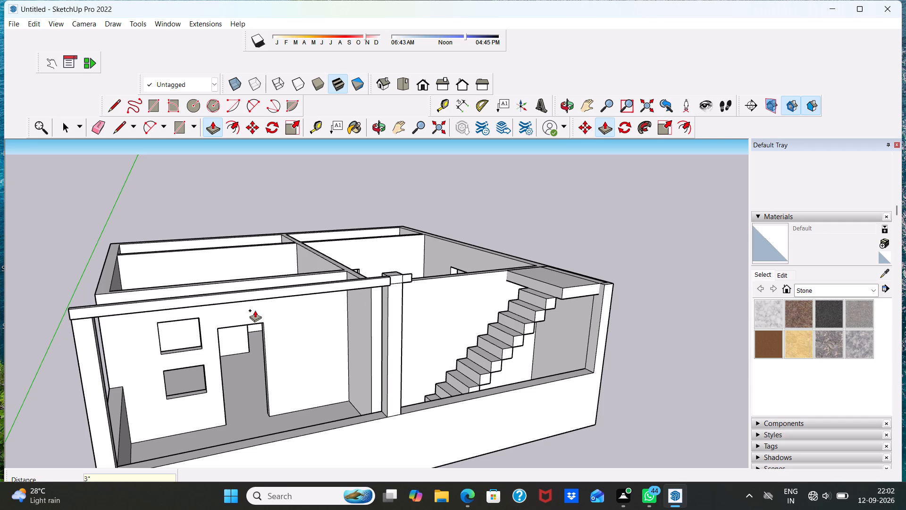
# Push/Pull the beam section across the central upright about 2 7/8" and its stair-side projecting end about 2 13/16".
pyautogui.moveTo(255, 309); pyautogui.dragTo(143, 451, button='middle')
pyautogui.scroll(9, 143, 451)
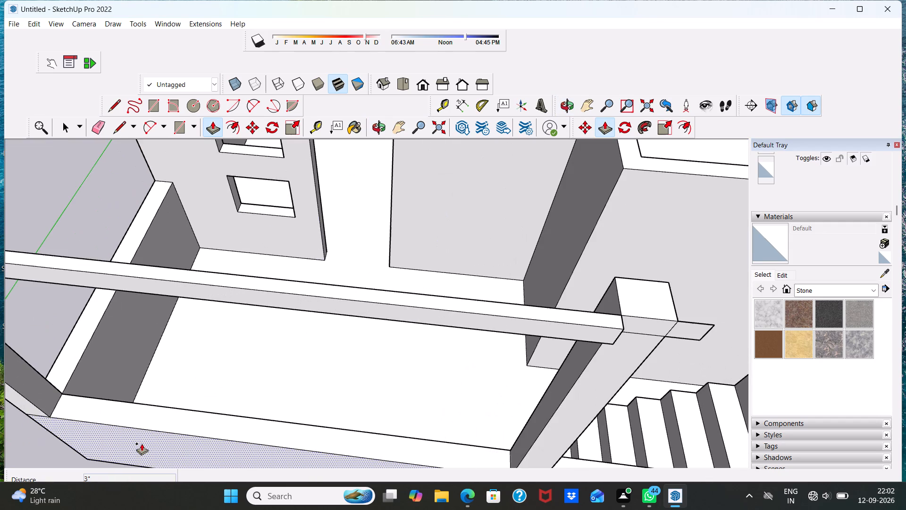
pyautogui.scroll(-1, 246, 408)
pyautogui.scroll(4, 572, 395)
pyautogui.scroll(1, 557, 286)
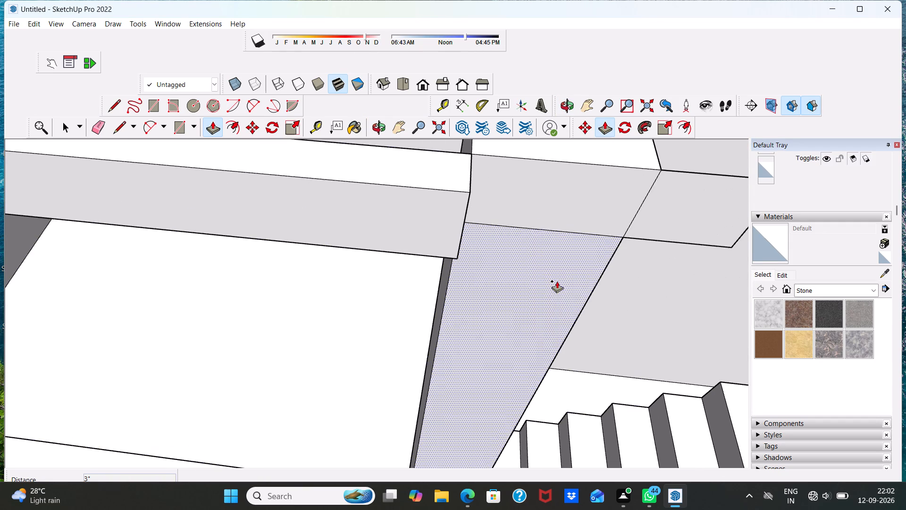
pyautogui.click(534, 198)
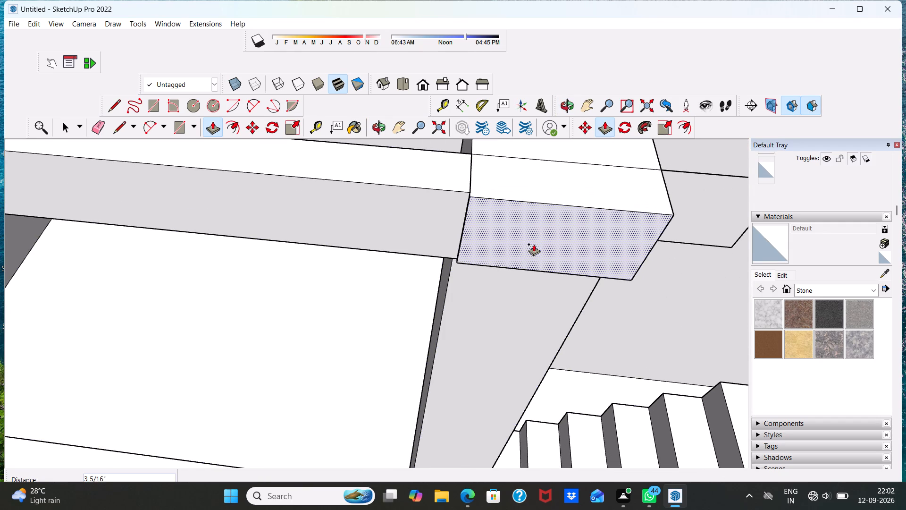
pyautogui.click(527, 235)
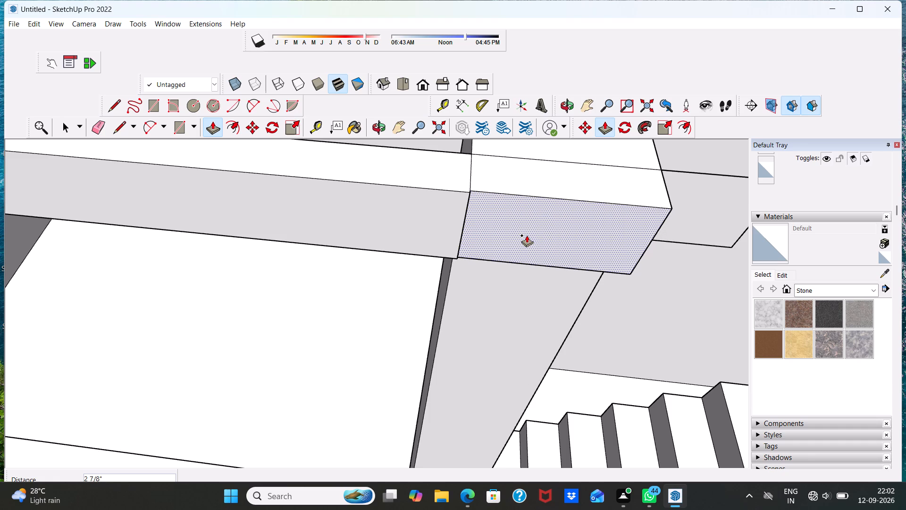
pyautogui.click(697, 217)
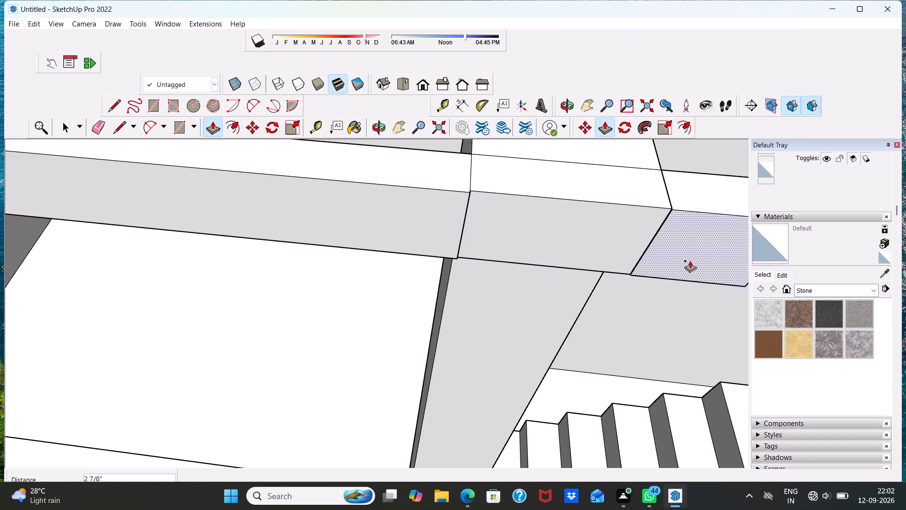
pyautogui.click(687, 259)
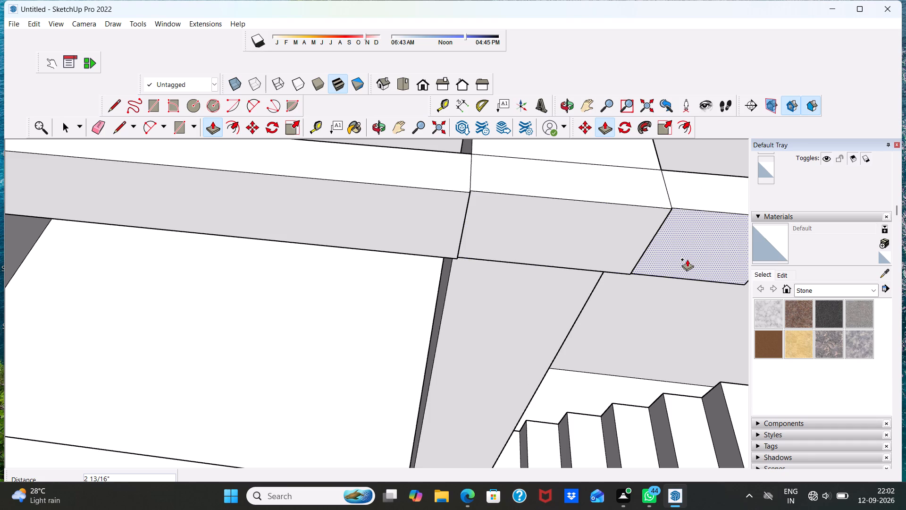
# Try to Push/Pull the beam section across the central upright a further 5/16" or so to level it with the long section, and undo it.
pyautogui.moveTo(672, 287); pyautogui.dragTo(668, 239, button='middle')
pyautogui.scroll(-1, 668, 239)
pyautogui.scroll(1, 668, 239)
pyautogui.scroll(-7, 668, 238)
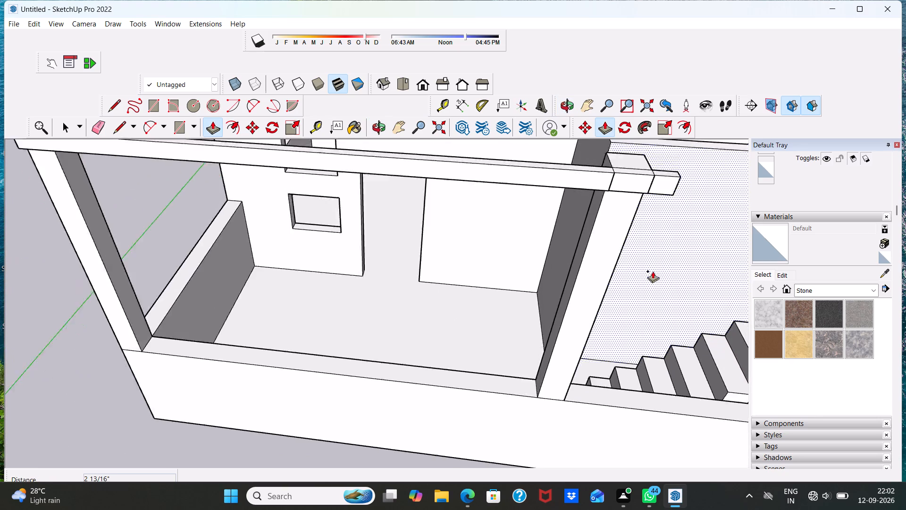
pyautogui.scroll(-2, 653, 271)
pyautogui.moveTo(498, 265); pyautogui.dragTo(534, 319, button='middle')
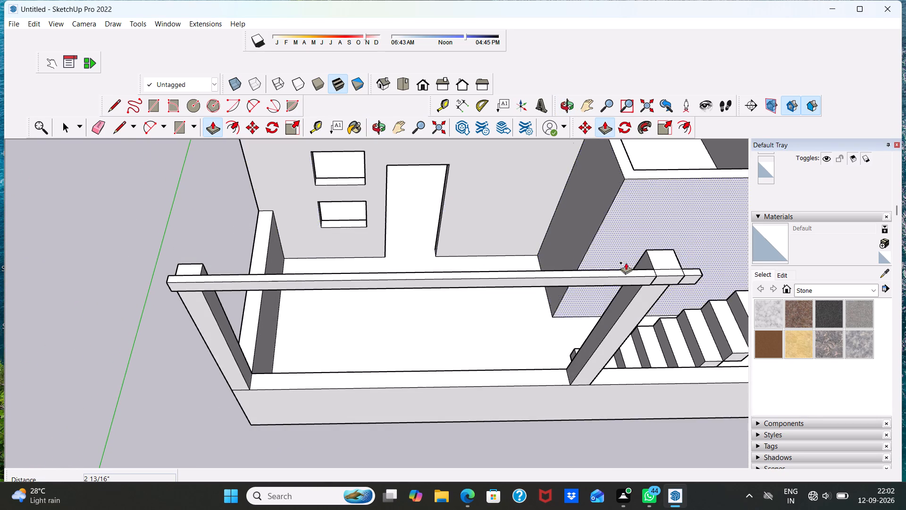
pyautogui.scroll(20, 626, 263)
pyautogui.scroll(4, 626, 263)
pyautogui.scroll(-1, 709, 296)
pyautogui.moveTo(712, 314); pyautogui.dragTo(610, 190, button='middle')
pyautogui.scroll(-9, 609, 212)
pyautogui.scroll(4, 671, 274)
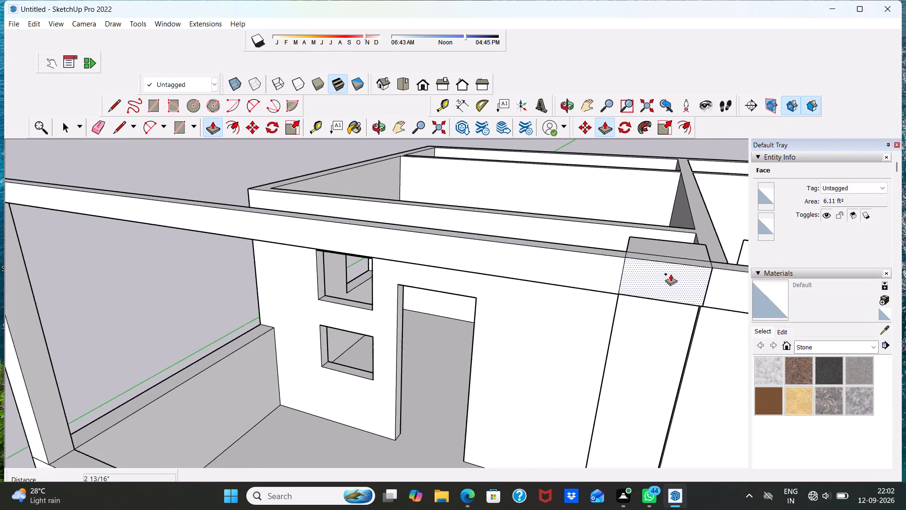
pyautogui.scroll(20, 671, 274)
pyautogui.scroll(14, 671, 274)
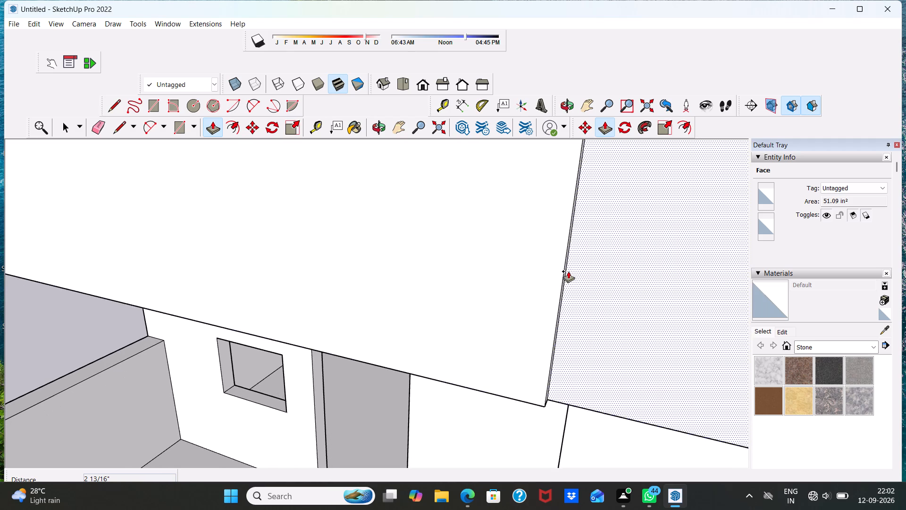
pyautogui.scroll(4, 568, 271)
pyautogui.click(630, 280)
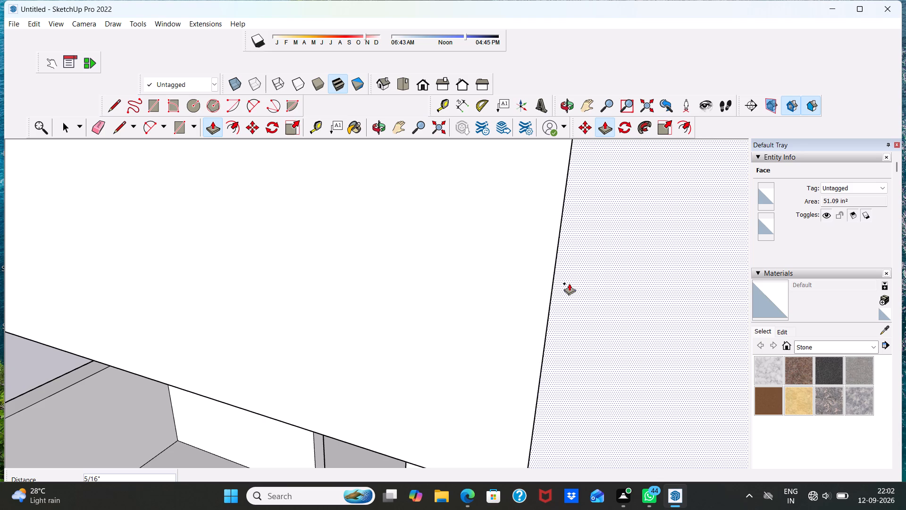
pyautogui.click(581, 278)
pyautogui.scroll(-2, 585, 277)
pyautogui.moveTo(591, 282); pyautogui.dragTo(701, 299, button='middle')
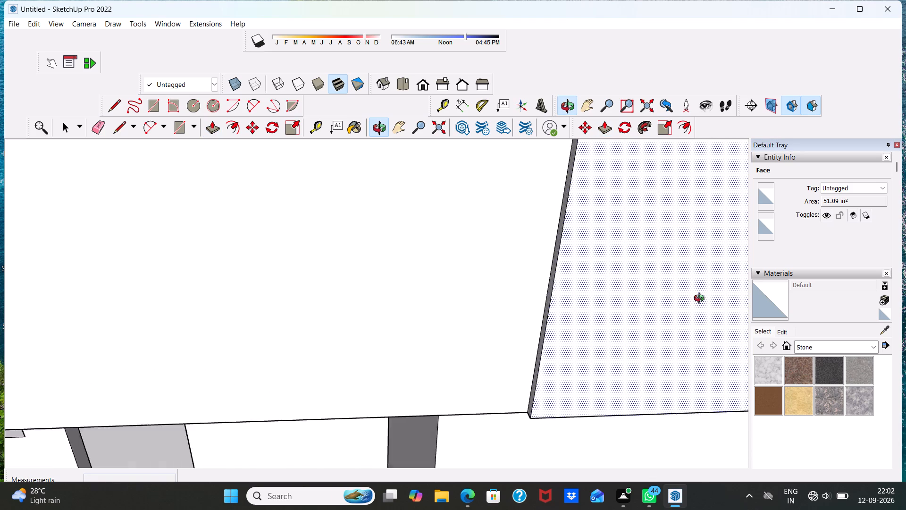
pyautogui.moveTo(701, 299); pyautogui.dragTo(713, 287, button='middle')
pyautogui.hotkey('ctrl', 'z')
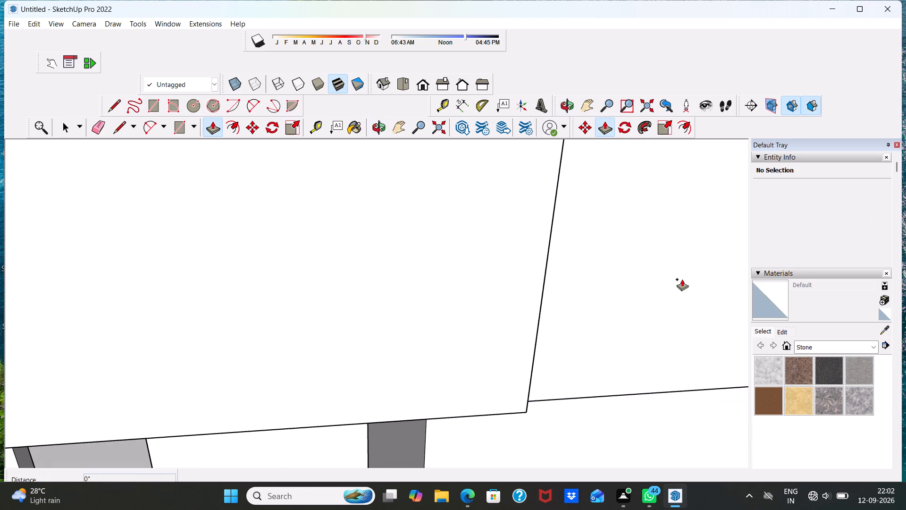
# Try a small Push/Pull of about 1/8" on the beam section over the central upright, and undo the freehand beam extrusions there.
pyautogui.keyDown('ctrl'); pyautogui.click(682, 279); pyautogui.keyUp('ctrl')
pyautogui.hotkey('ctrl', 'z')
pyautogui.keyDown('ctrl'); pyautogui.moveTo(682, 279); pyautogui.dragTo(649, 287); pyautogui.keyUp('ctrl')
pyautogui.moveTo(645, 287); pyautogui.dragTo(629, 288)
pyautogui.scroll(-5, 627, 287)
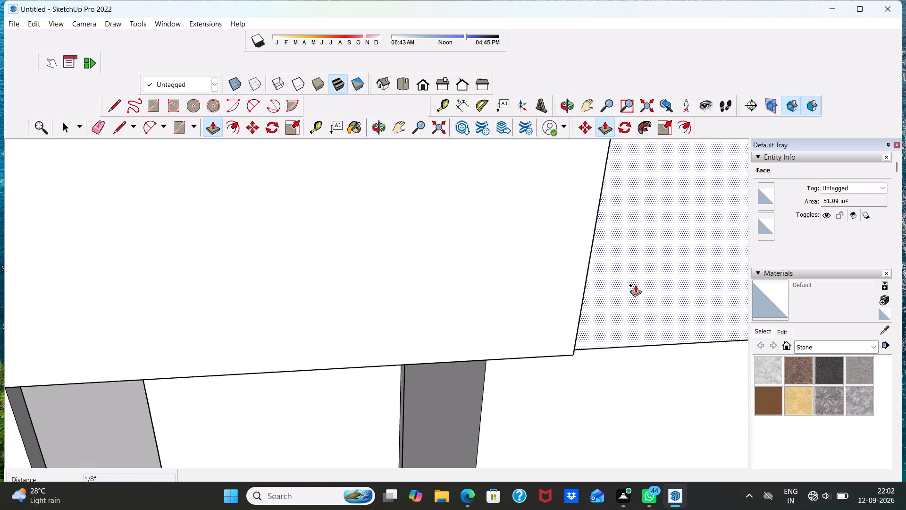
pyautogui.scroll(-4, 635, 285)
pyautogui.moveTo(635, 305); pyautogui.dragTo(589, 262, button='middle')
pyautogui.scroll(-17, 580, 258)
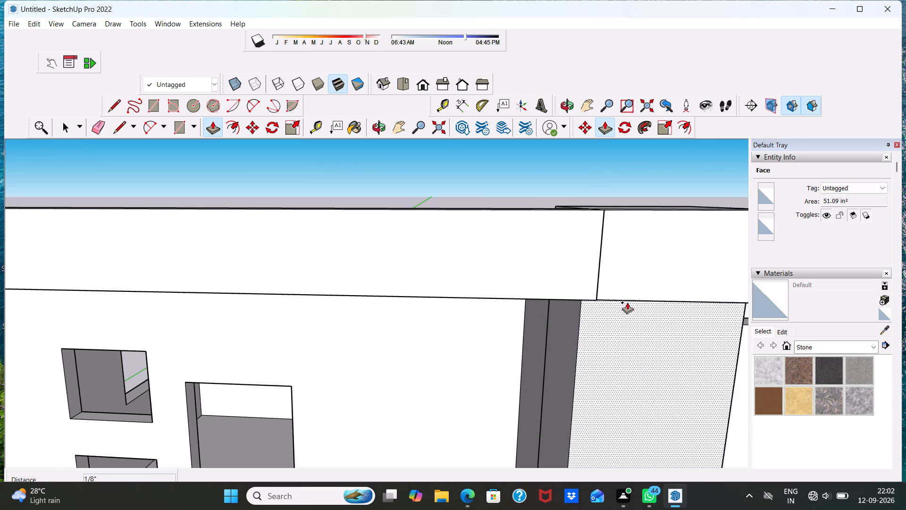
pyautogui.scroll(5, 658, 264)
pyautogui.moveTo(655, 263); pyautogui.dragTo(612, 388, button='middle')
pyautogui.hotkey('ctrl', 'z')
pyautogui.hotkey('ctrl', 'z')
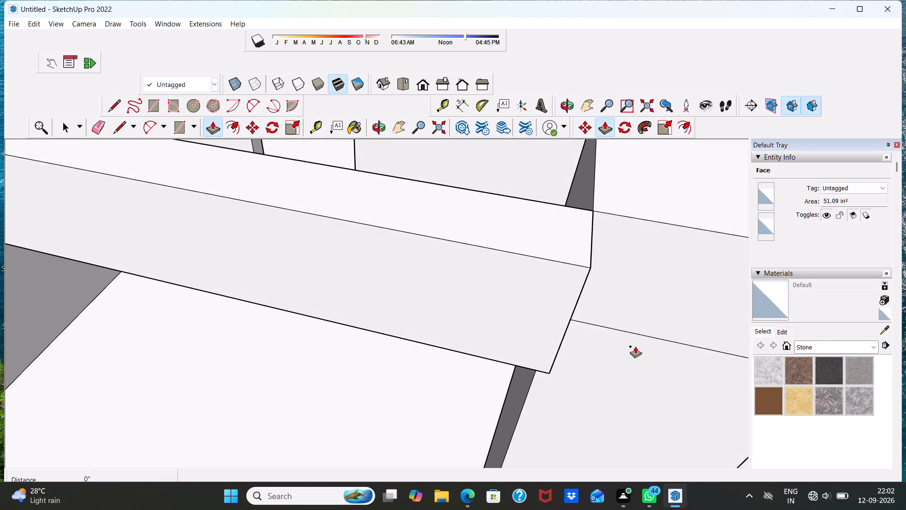
# Push/Pull the beam section crossing the central upright outward 3".
pyautogui.click(648, 268)
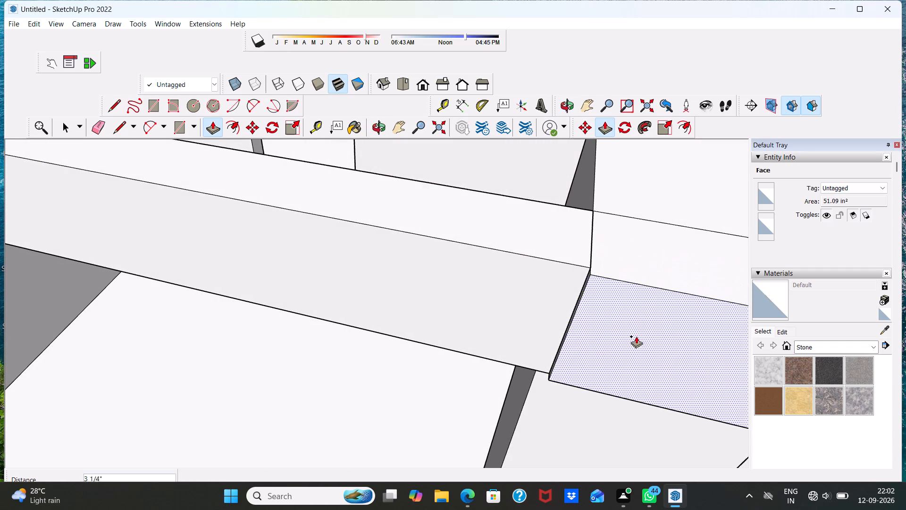
pyautogui.write('3"')
pyautogui.press('Return')
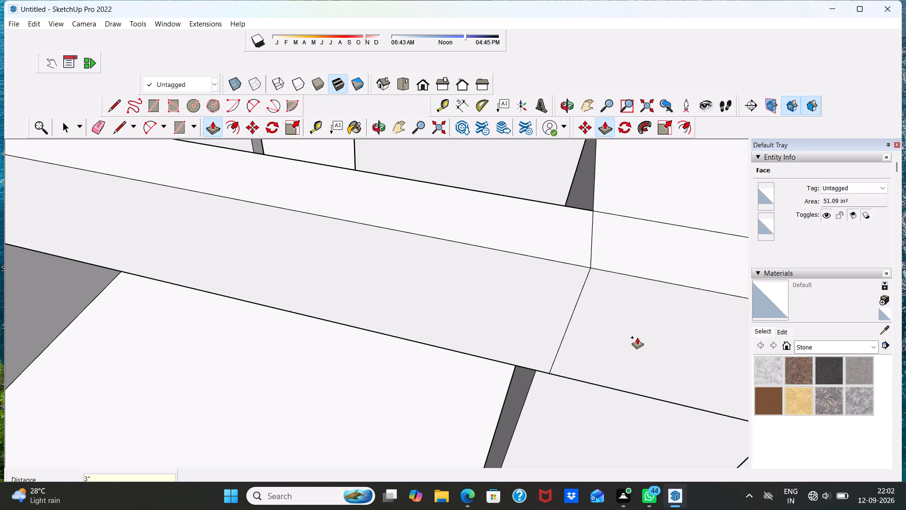
# Push/Pull the beam's short projecting end on the stair side of the central upright outward 3".
pyautogui.scroll(-6, 637, 337)
pyautogui.scroll(-11, 597, 325)
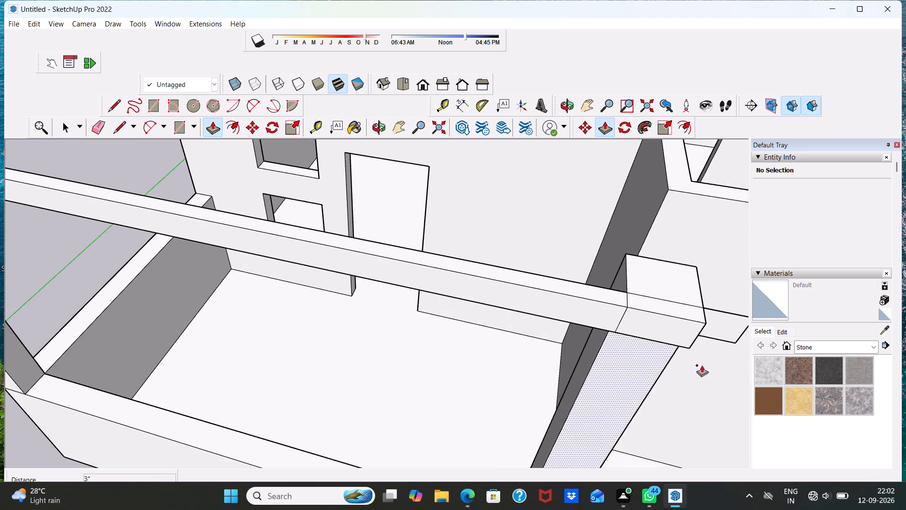
pyautogui.scroll(5, 716, 345)
pyautogui.click(715, 286)
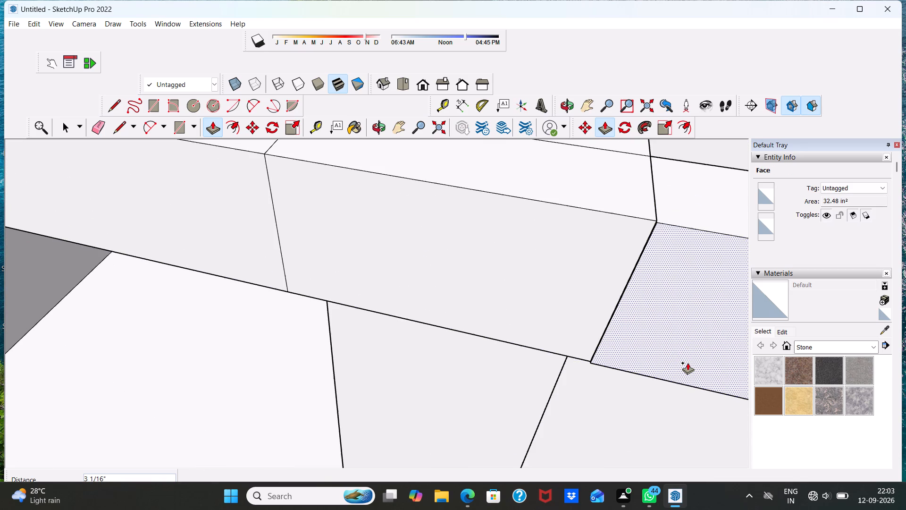
pyautogui.write('3"')
pyautogui.press('Return')
pyautogui.press('space')
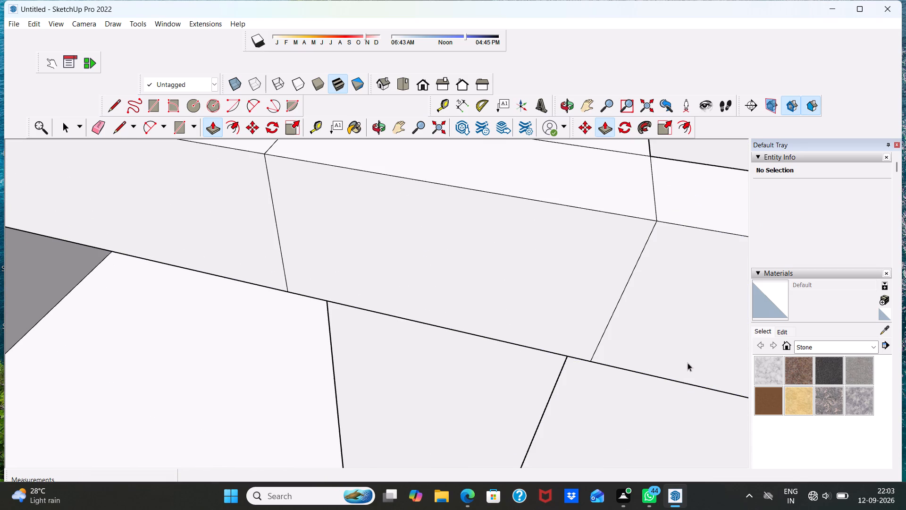
# Examine the extruded beam and its joints with both uprights from the front and from above.
pyautogui.scroll(-15, 688, 363)
pyautogui.scroll(2, 509, 355)
pyautogui.scroll(-10, 498, 351)
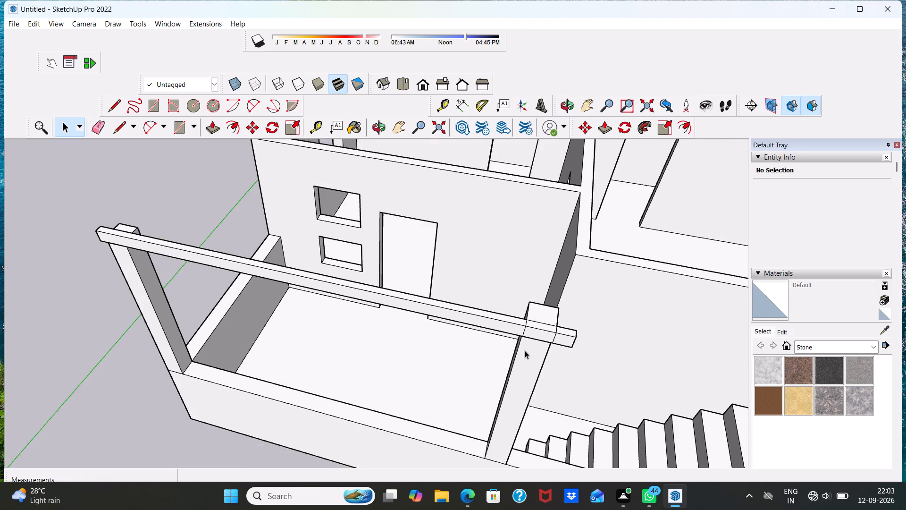
pyautogui.moveTo(449, 371); pyautogui.dragTo(531, 259, button='middle')
pyautogui.scroll(1, 531, 263)
pyautogui.scroll(-6, 537, 289)
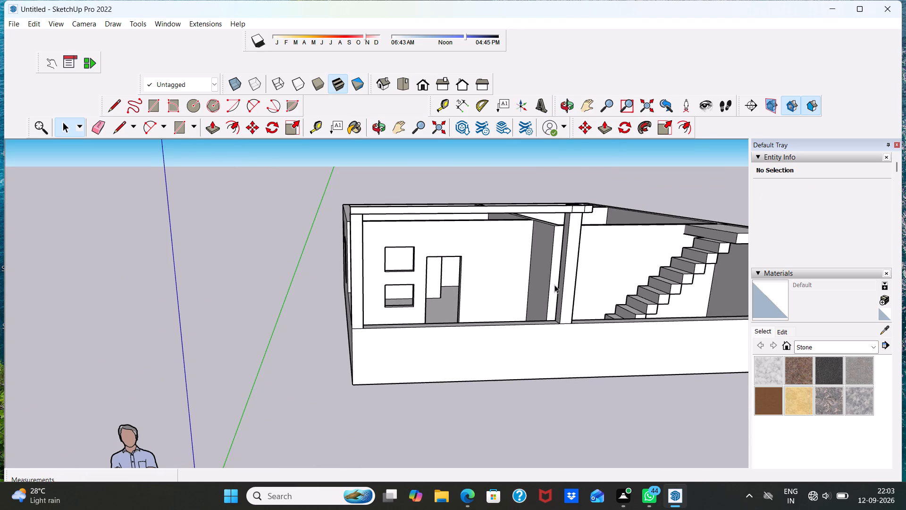
pyautogui.moveTo(554, 284); pyautogui.dragTo(540, 342, button='middle')
pyautogui.scroll(1, 489, 326)
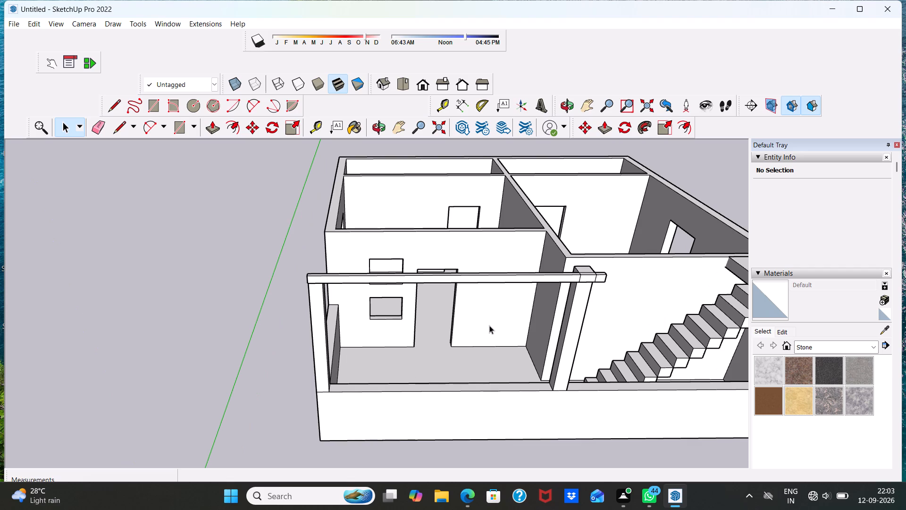
pyautogui.scroll(-2, 468, 332)
pyautogui.moveTo(395, 357); pyautogui.dragTo(402, 254, button='middle')
pyautogui.scroll(3, 402, 254)
pyautogui.moveTo(402, 254); pyautogui.dragTo(371, 355, button='middle')
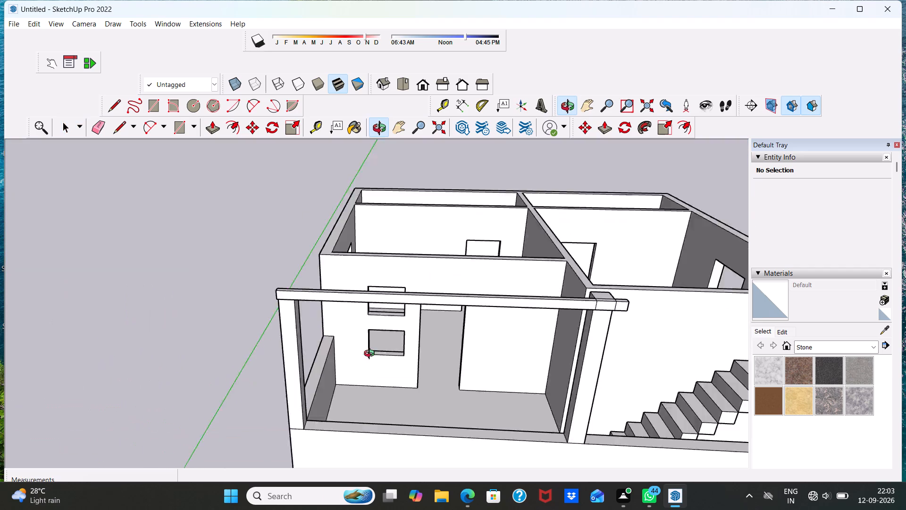
pyautogui.moveTo(371, 355); pyautogui.dragTo(330, 439, button='middle')
pyautogui.moveTo(335, 434); pyautogui.dragTo(431, 357, button='middle')
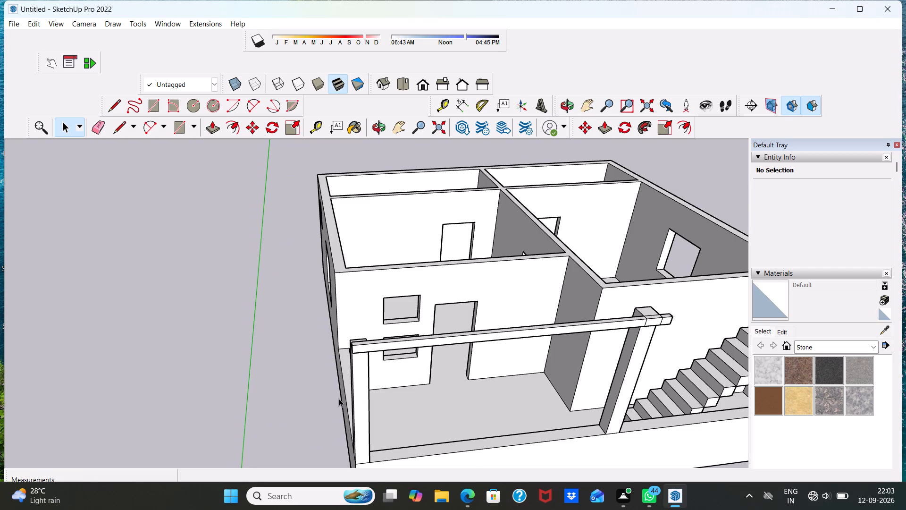
pyautogui.scroll(1, 349, 383)
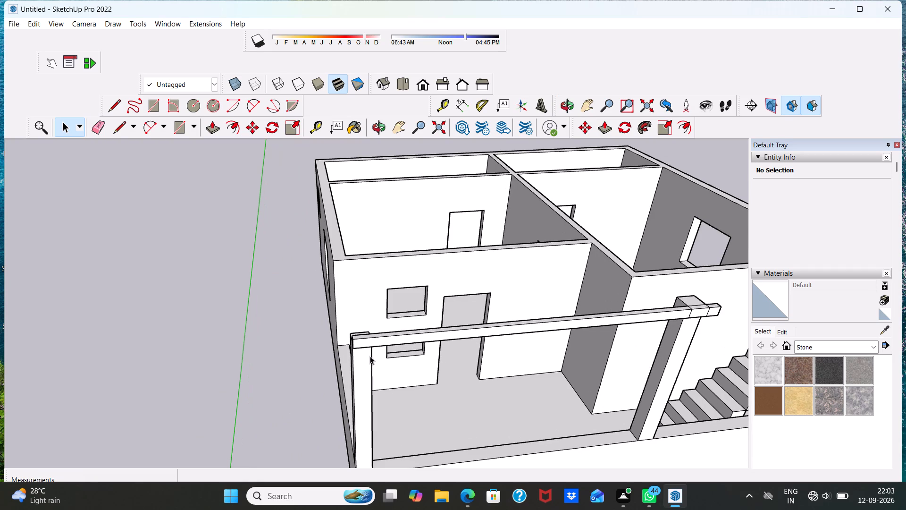
# Draw a vertical rectangle about 3' 2 3/4" high by 5 1/4" wide on the beam's top outer corner, above the corner upright.
pyautogui.moveTo(371, 352); pyautogui.dragTo(365, 307, button='middle')
pyautogui.scroll(3, 365, 307)
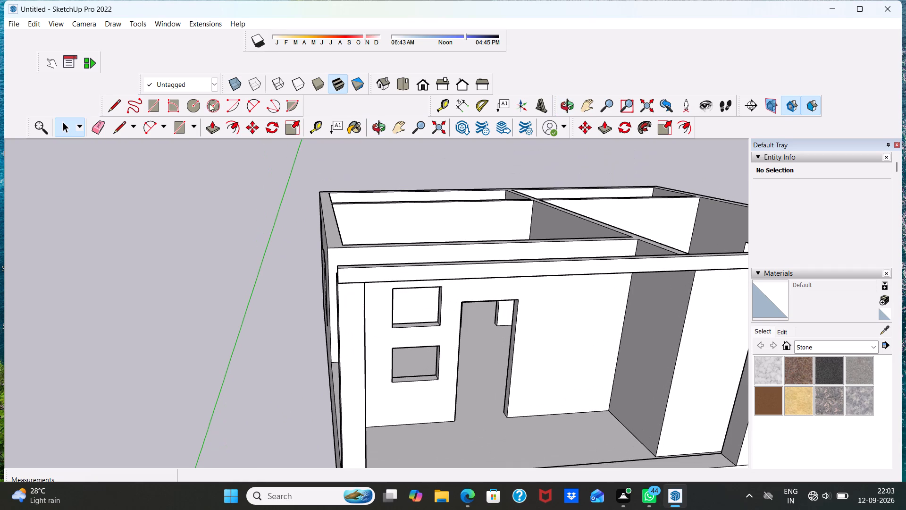
pyautogui.click(152, 102)
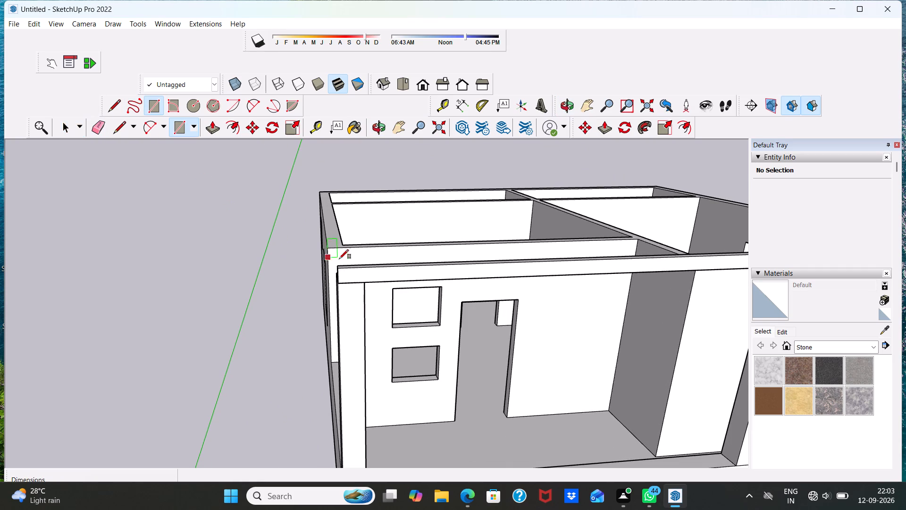
pyautogui.click(338, 268)
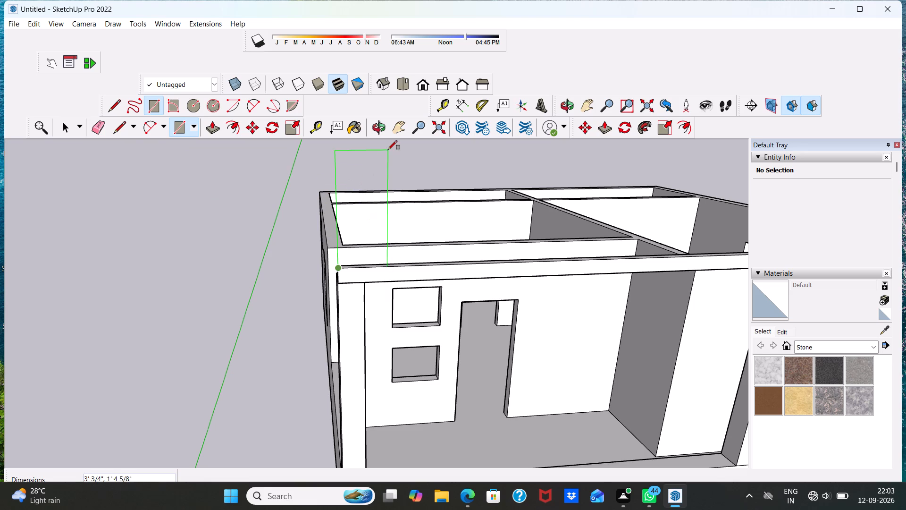
pyautogui.click(352, 145)
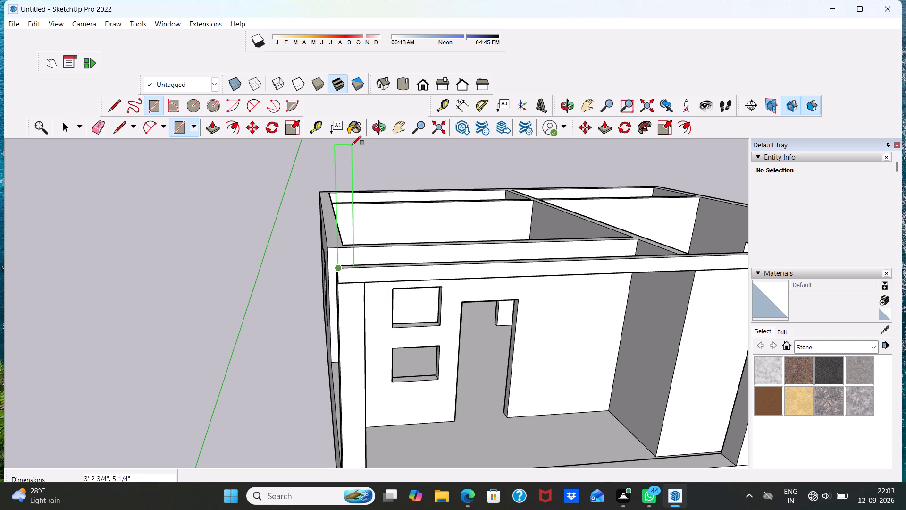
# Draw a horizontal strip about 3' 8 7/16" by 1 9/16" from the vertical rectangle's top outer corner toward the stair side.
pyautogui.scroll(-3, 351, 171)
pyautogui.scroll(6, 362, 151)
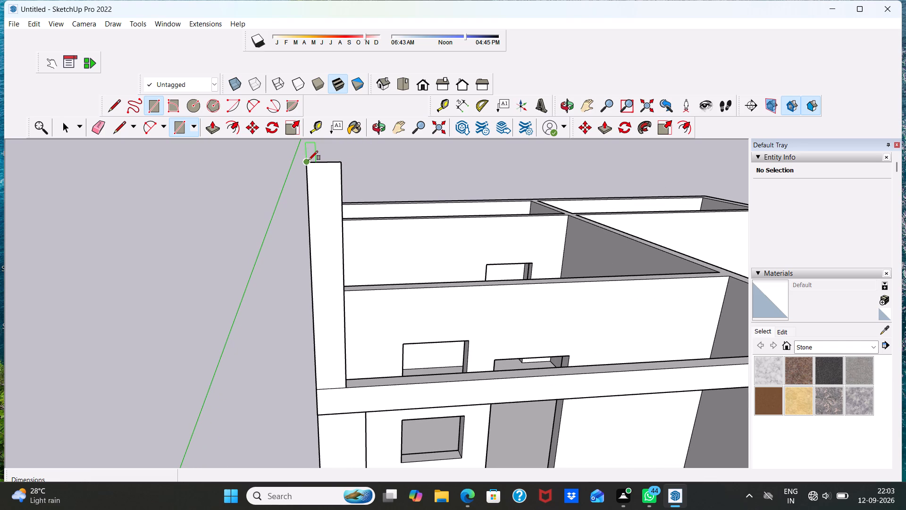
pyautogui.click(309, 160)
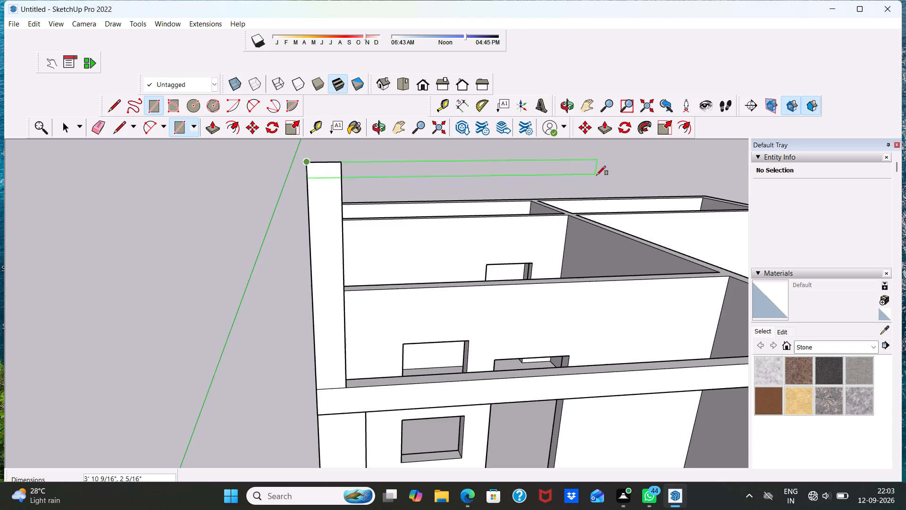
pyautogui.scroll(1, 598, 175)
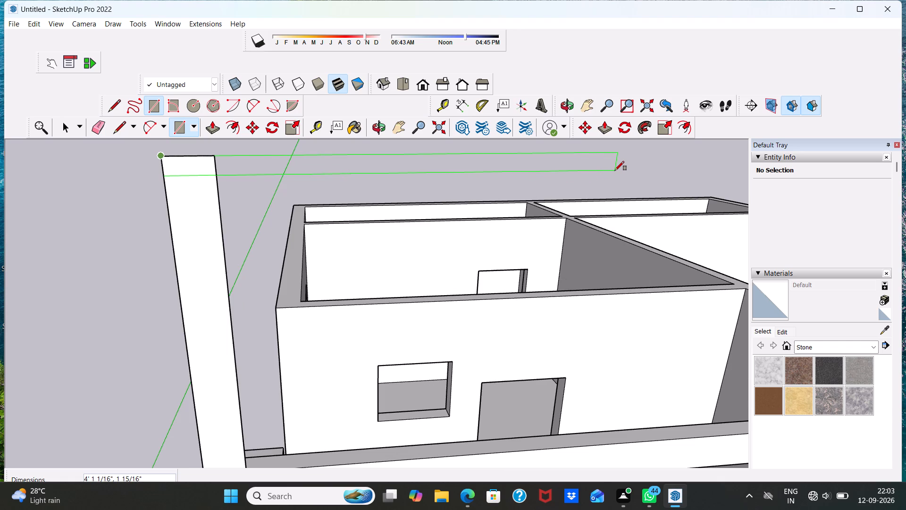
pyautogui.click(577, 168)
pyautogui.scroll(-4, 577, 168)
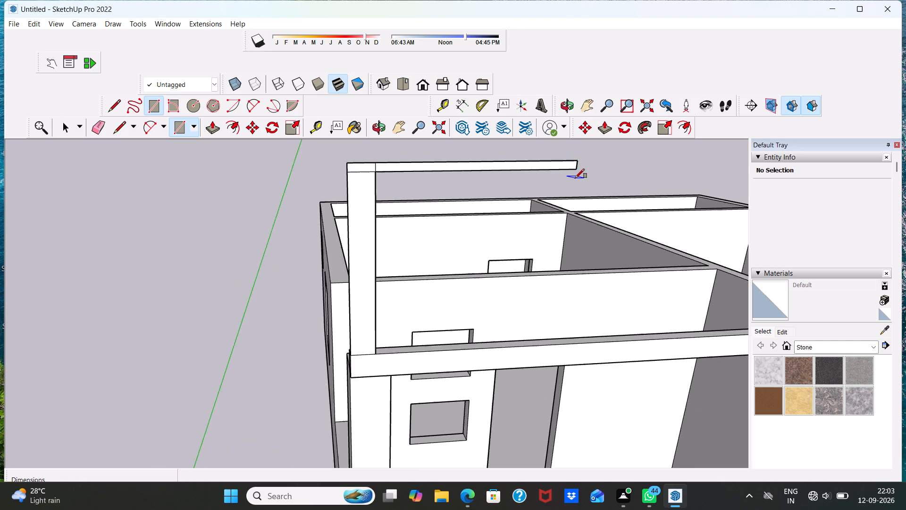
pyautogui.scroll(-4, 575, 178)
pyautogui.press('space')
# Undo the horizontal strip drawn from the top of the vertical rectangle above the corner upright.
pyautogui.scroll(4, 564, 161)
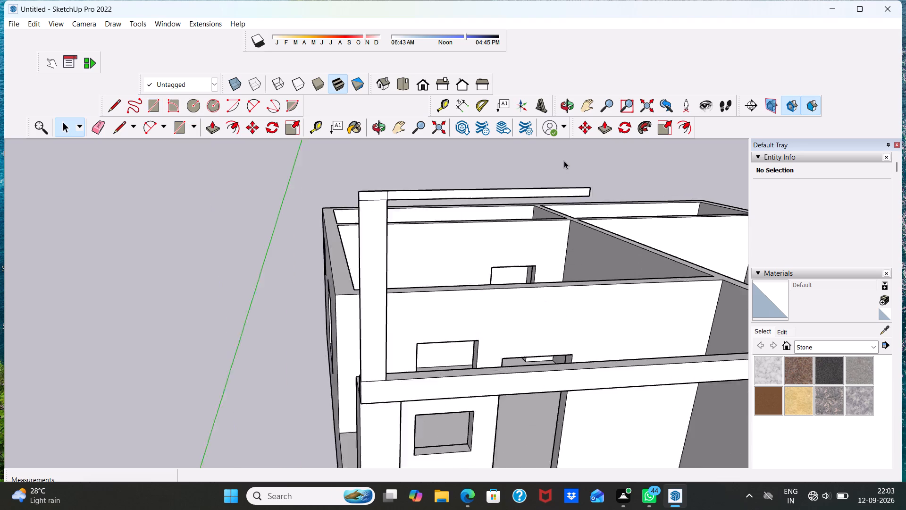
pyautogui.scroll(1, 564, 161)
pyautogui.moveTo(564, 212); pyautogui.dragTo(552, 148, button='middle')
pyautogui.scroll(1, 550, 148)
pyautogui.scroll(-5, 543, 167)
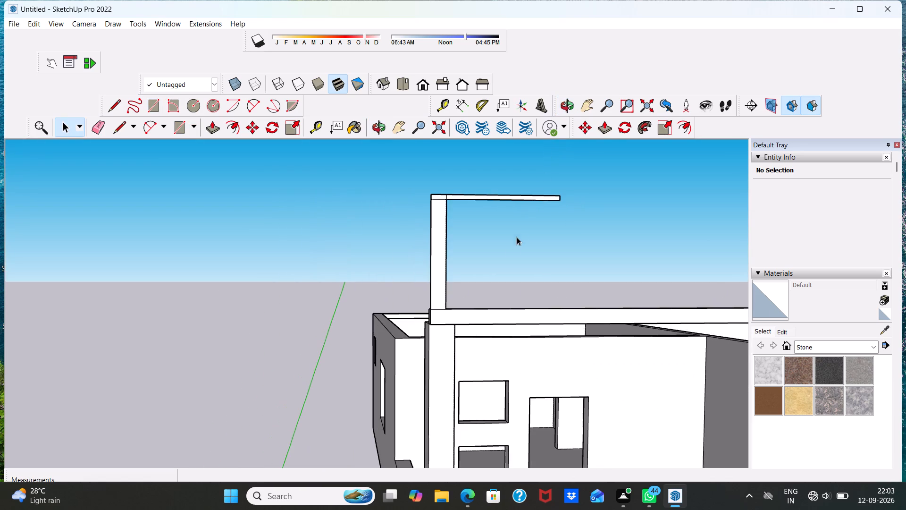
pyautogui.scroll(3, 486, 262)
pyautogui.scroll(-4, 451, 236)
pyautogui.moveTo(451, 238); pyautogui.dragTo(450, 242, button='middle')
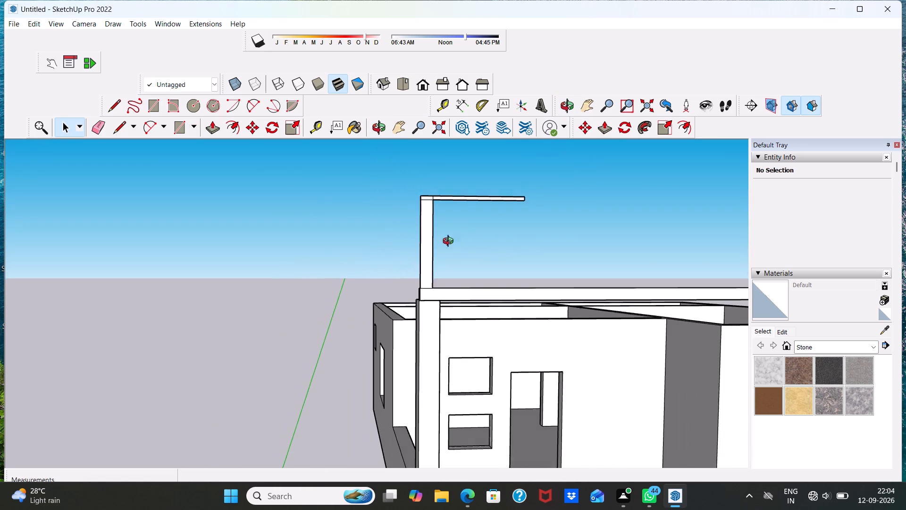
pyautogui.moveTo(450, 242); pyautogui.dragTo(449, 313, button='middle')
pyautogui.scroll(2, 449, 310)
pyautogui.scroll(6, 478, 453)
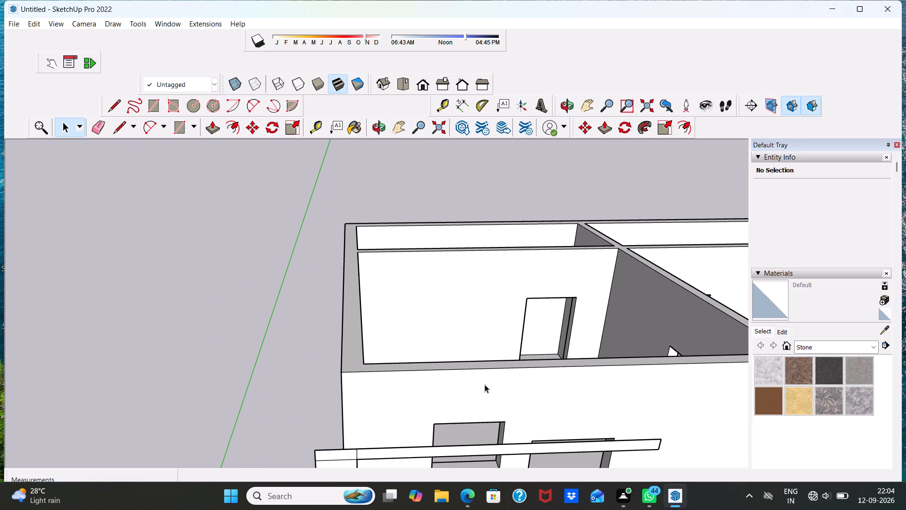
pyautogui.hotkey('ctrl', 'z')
# Draw a new rectangle from the top outer corner of the vertical piece above the corner upright, extending toward the stair side.
pyautogui.scroll(-3, 427, 316)
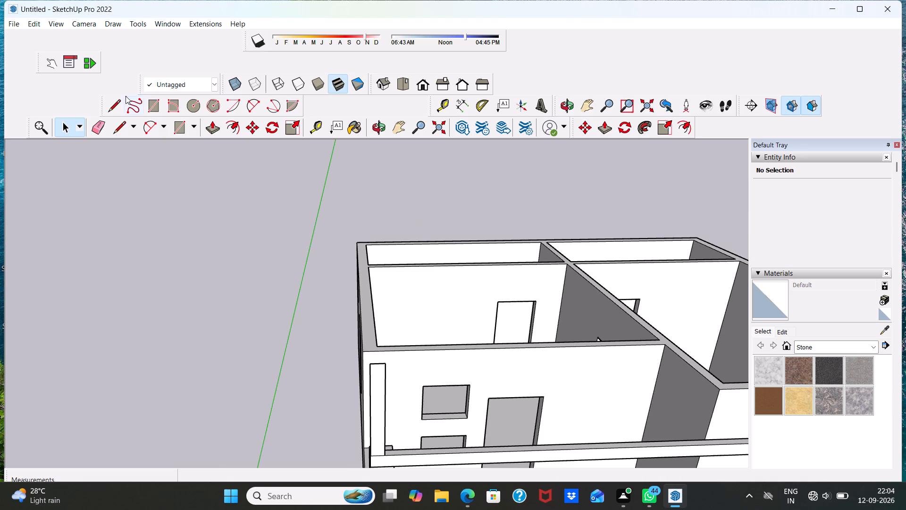
pyautogui.click(160, 106)
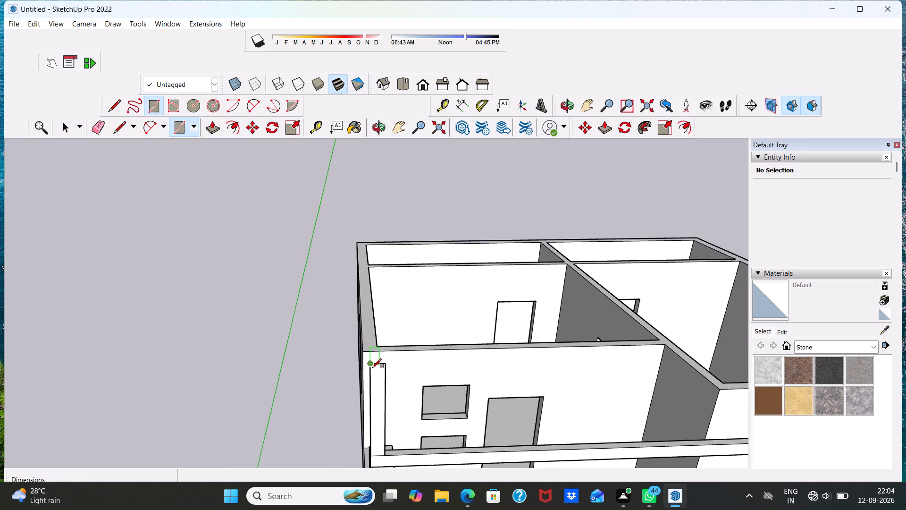
pyautogui.click(370, 365)
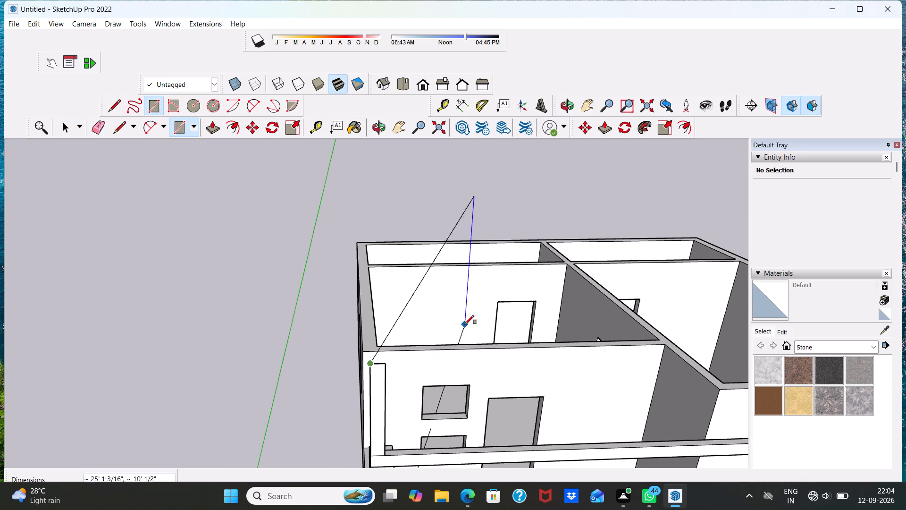
pyautogui.scroll(-5, 524, 341)
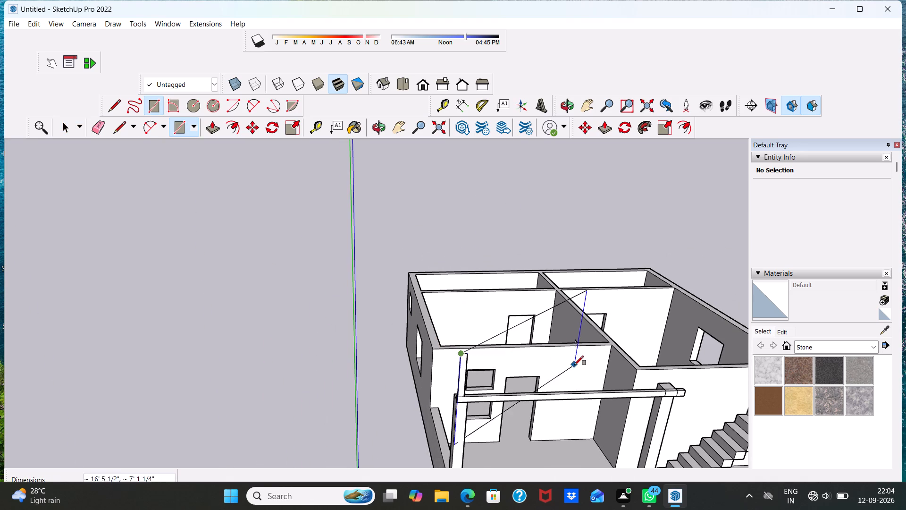
pyautogui.scroll(-11, 574, 362)
pyautogui.moveTo(584, 360); pyautogui.dragTo(522, 295, button='middle')
pyautogui.scroll(8, 582, 353)
pyautogui.scroll(-1, 573, 322)
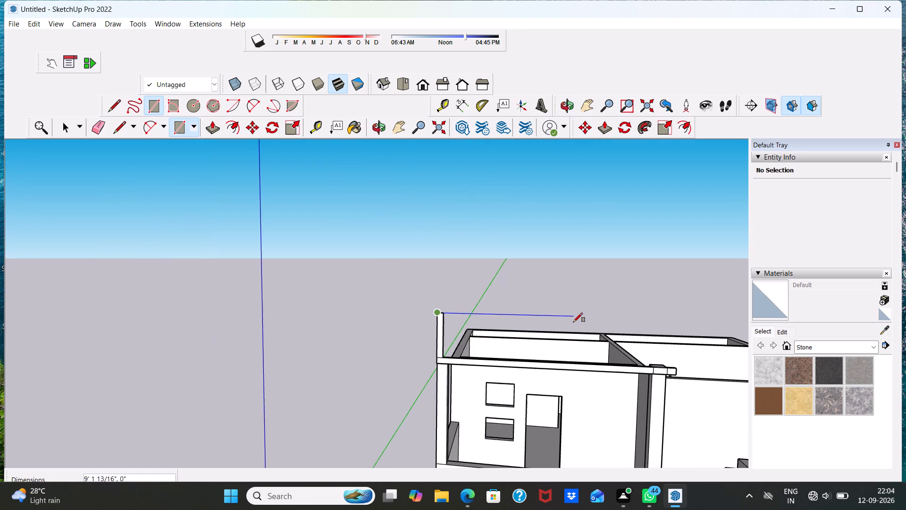
pyautogui.scroll(3, 534, 322)
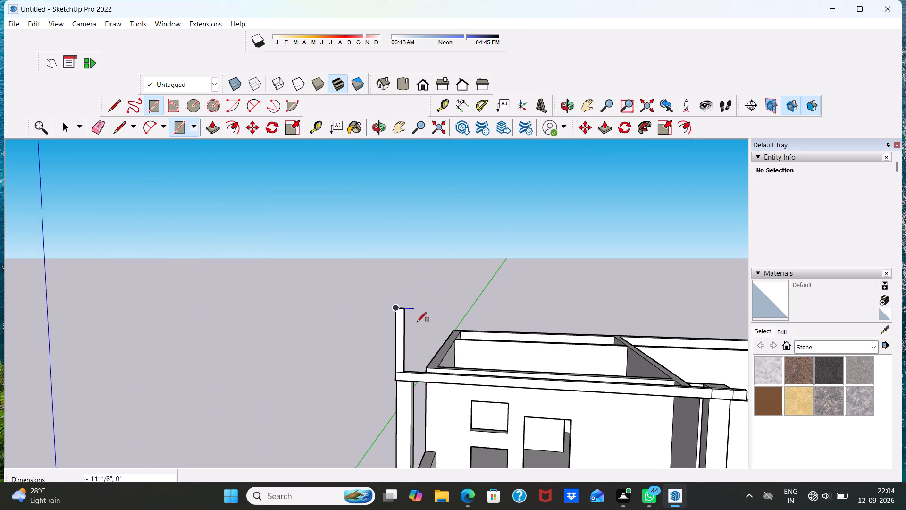
pyautogui.scroll(2, 536, 323)
pyautogui.scroll(-1, 554, 327)
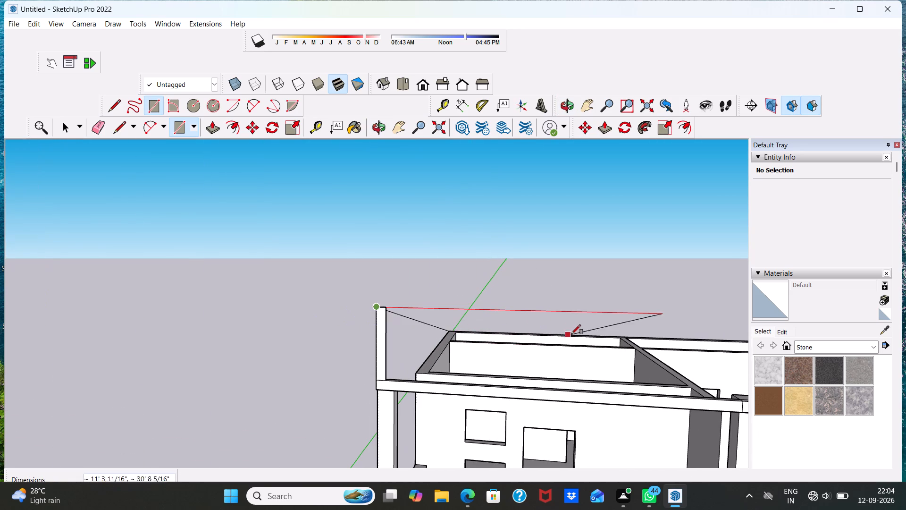
pyautogui.scroll(-7, 645, 347)
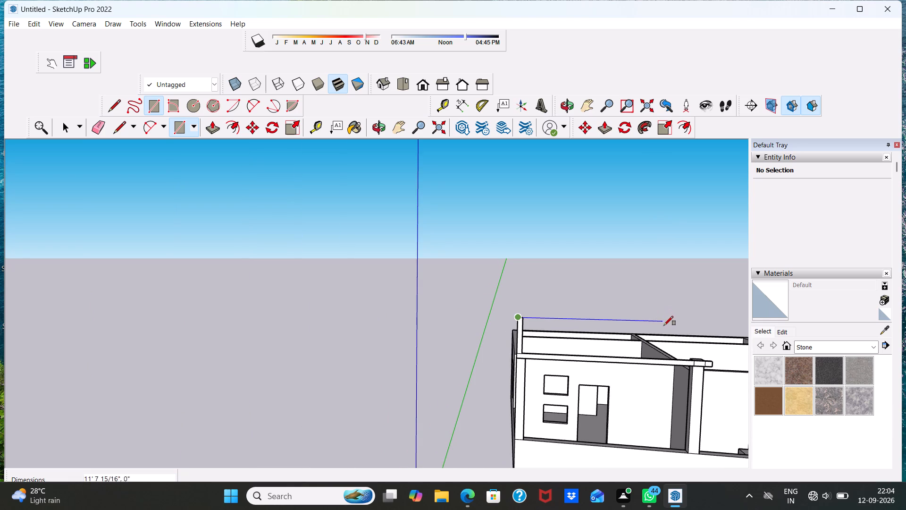
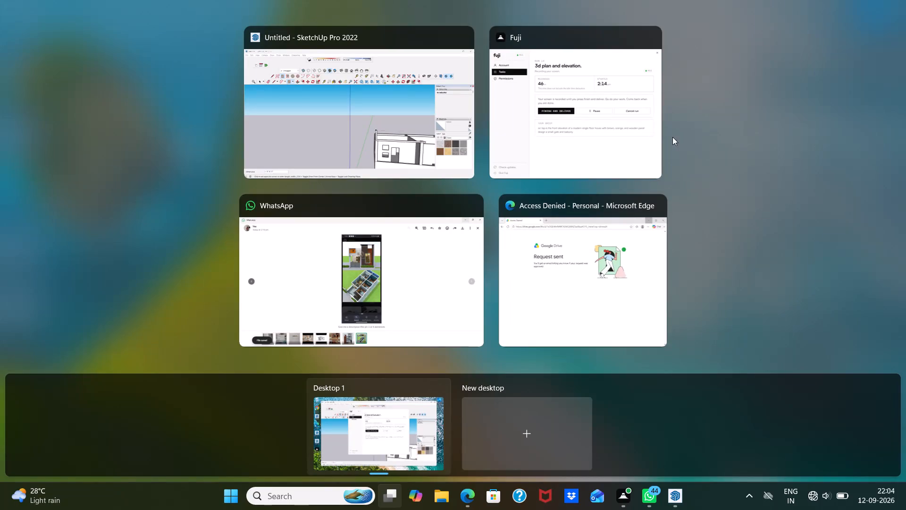
# Switch to the SketchUp house model and abandon the rectangle already started from the top corner of the short post.
pyautogui.click(347, 112)
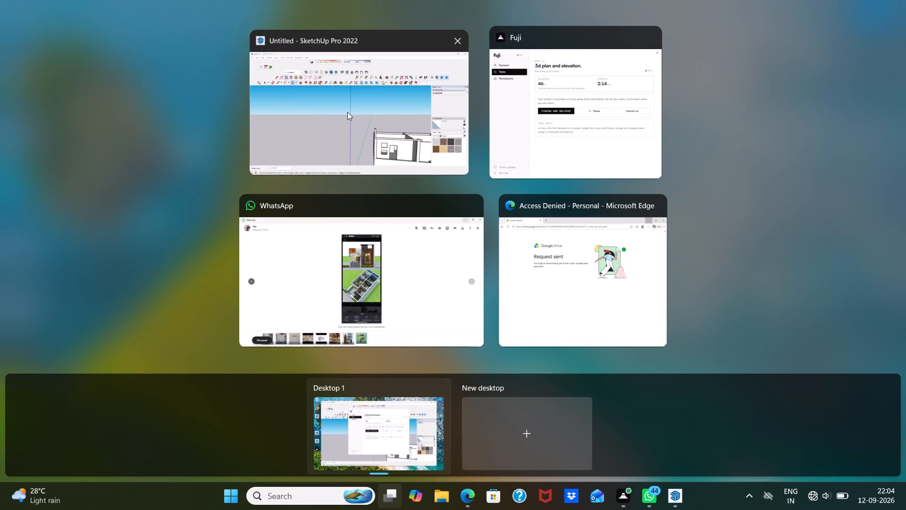
pyautogui.scroll(-3, 367, 132)
pyautogui.scroll(1, 521, 241)
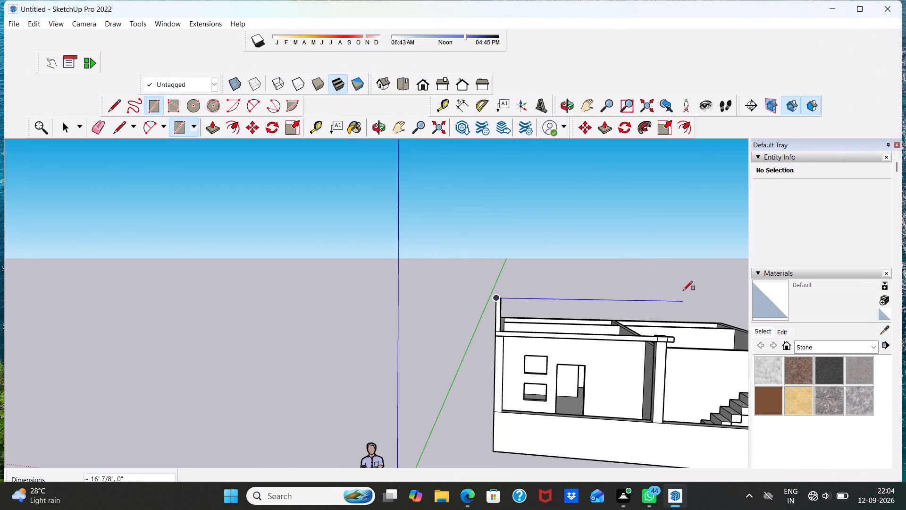
pyautogui.scroll(2, 686, 289)
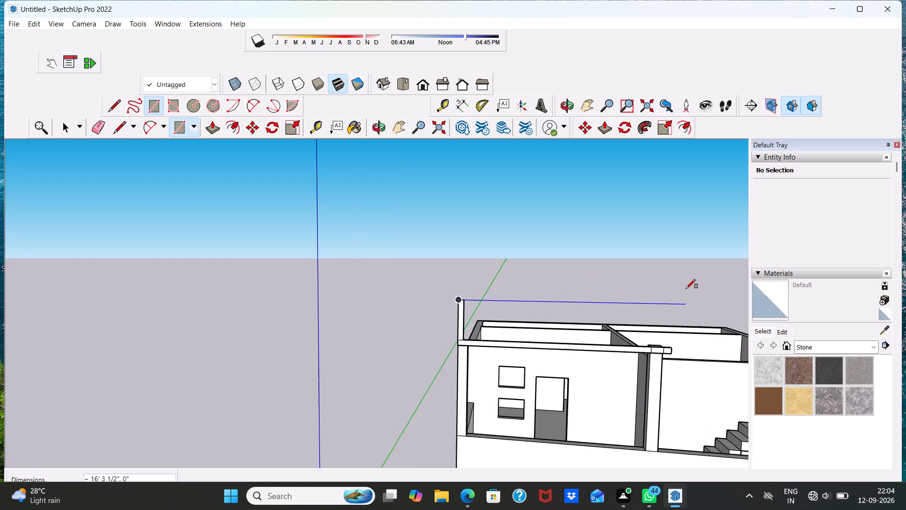
pyautogui.scroll(5, 686, 289)
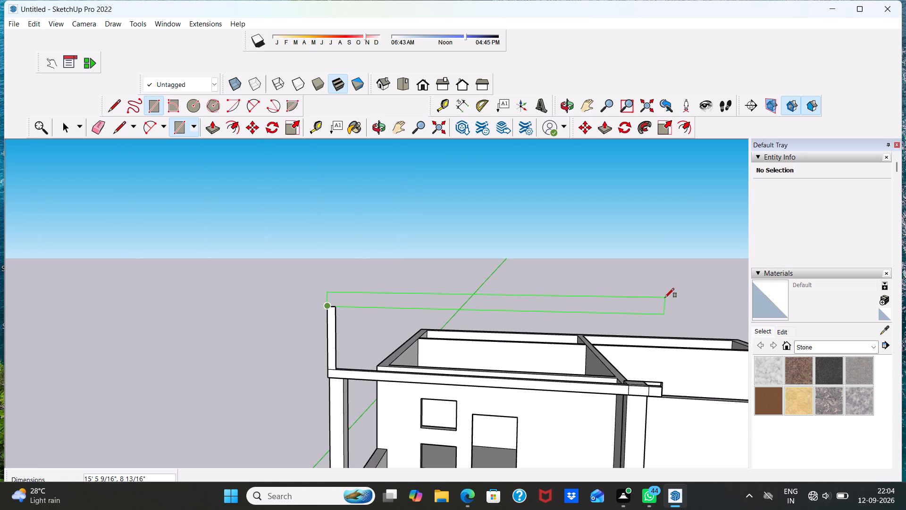
pyautogui.press('space')
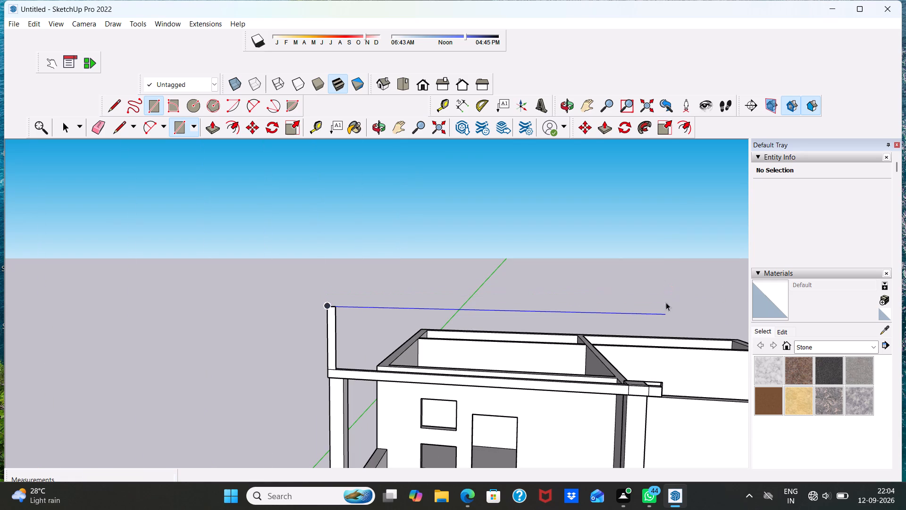
# Examine the short post above the front beam and its surroundings up close and from a higher angle.
pyautogui.scroll(2, 422, 276)
pyautogui.scroll(8, 345, 317)
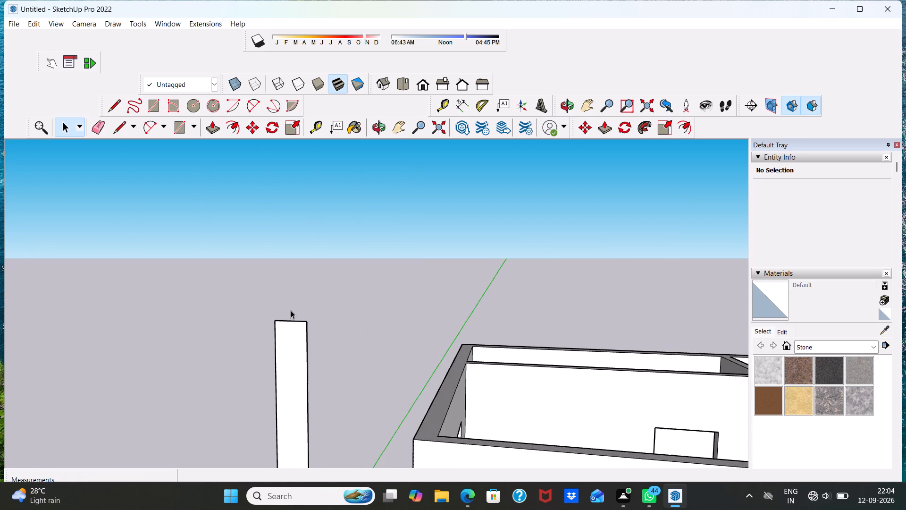
pyautogui.scroll(3, 291, 310)
pyautogui.scroll(-20, 302, 289)
pyautogui.scroll(-6, 302, 289)
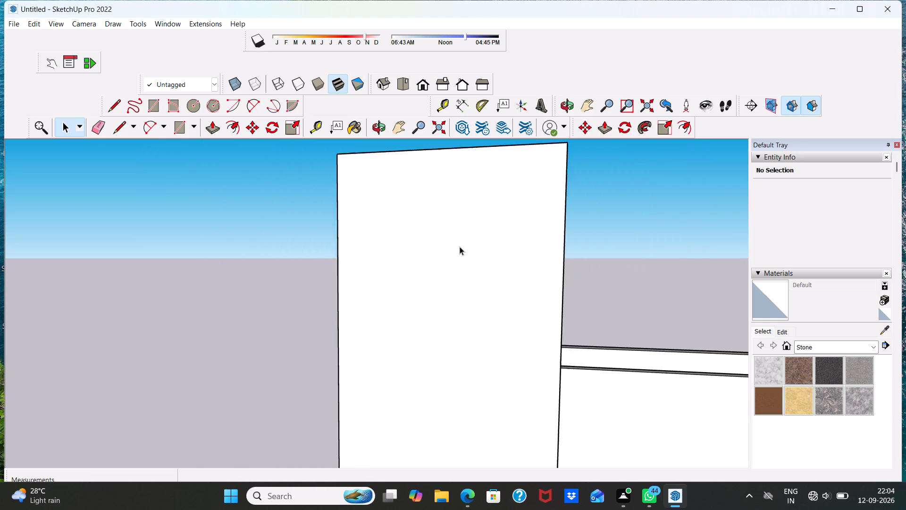
pyautogui.scroll(-11, 460, 246)
pyautogui.scroll(-2, 517, 236)
pyautogui.scroll(5, 550, 292)
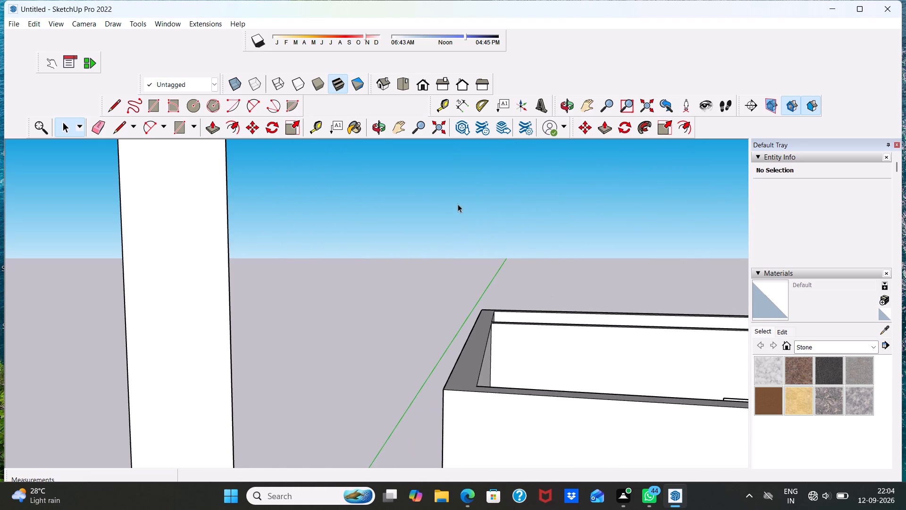
pyautogui.scroll(-4, 440, 230)
pyautogui.scroll(-1, 393, 161)
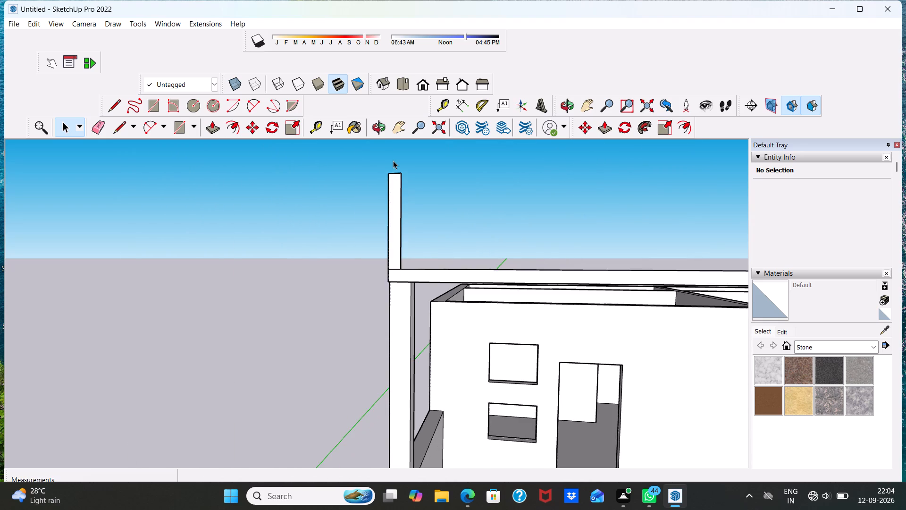
pyautogui.scroll(-2, 393, 161)
pyautogui.scroll(-4, 449, 203)
pyautogui.moveTo(518, 265); pyautogui.dragTo(535, 301, button='middle')
pyautogui.scroll(-1, 519, 269)
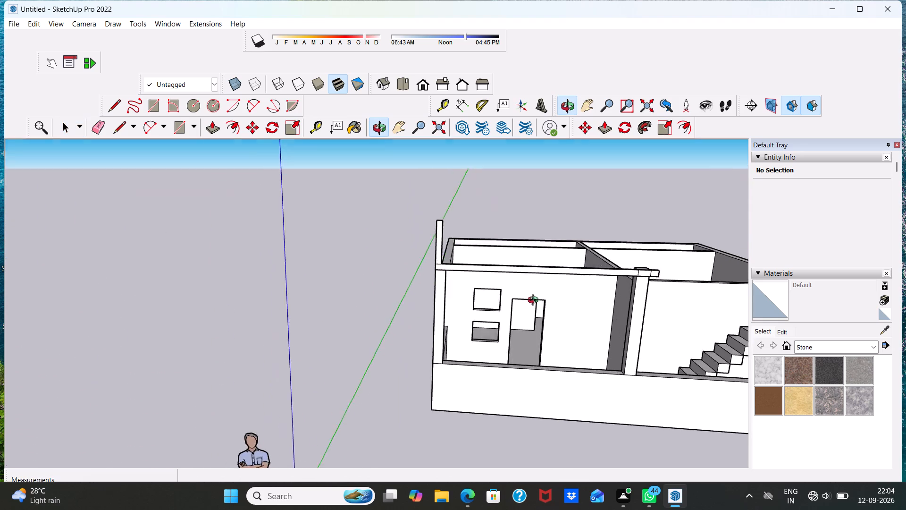
pyautogui.moveTo(535, 301); pyautogui.dragTo(537, 276, button='middle')
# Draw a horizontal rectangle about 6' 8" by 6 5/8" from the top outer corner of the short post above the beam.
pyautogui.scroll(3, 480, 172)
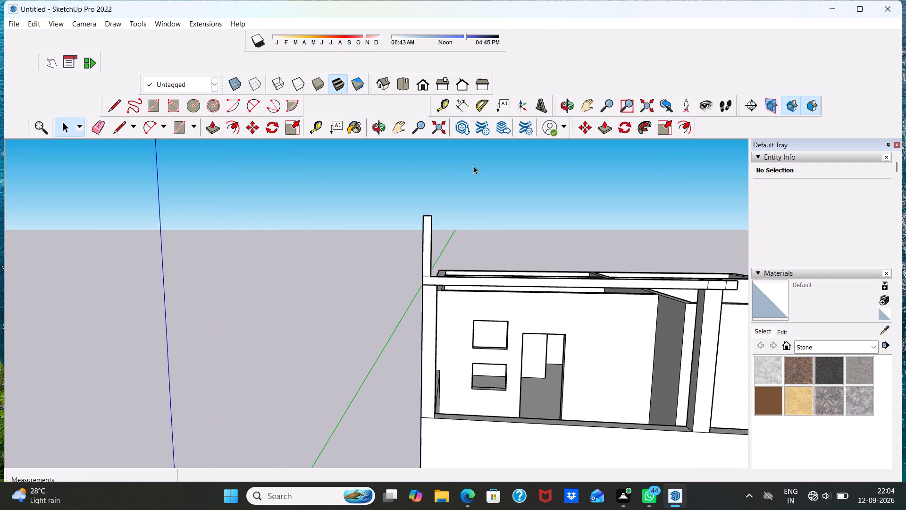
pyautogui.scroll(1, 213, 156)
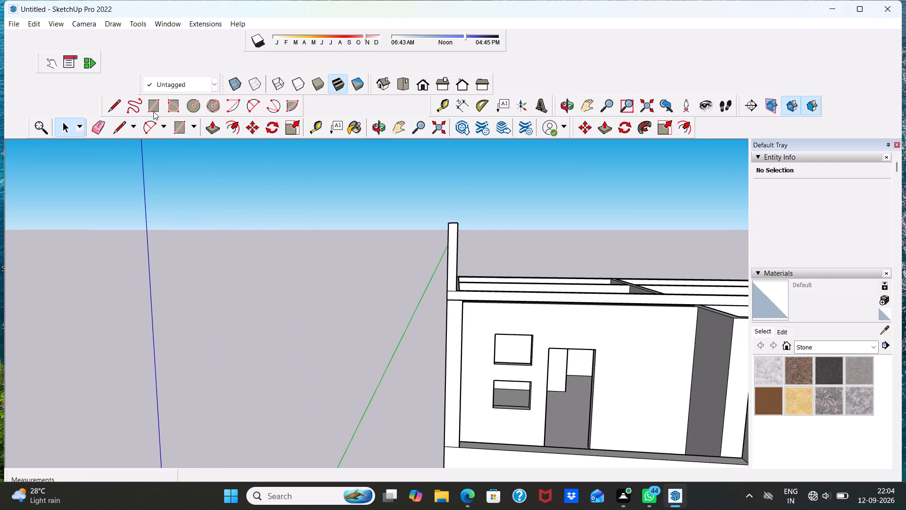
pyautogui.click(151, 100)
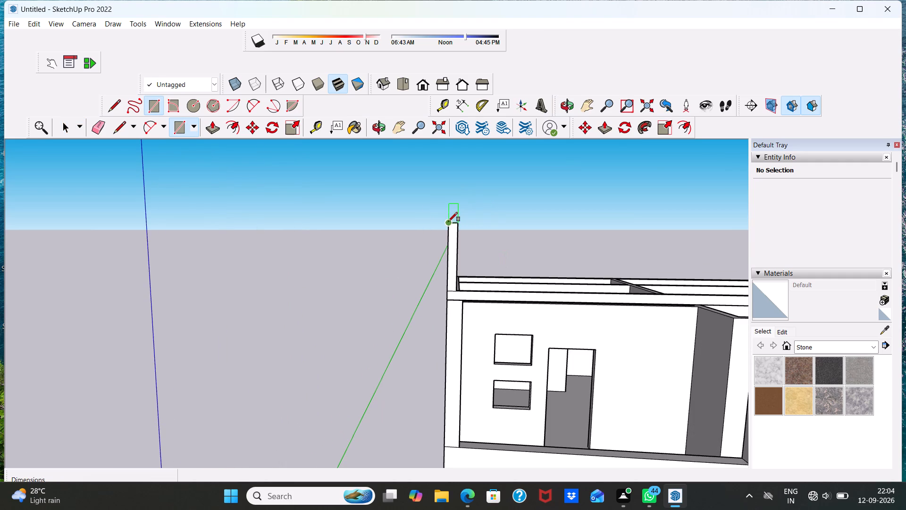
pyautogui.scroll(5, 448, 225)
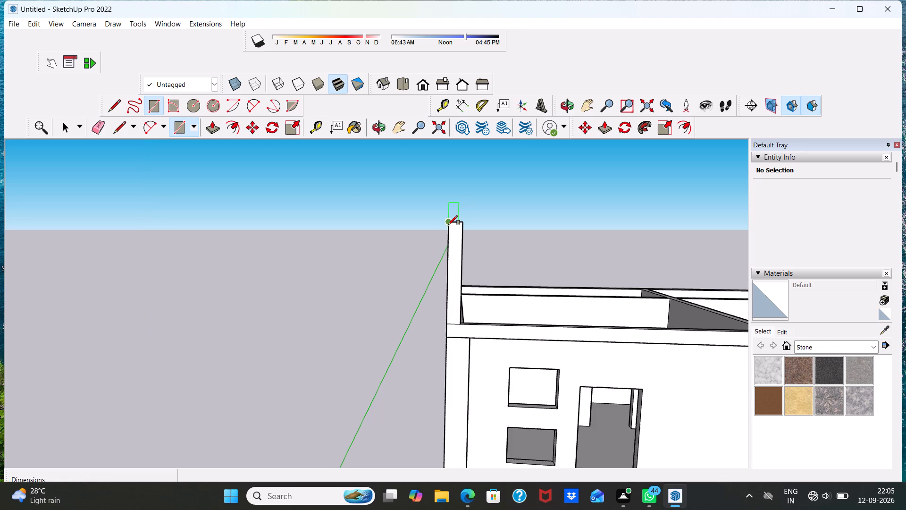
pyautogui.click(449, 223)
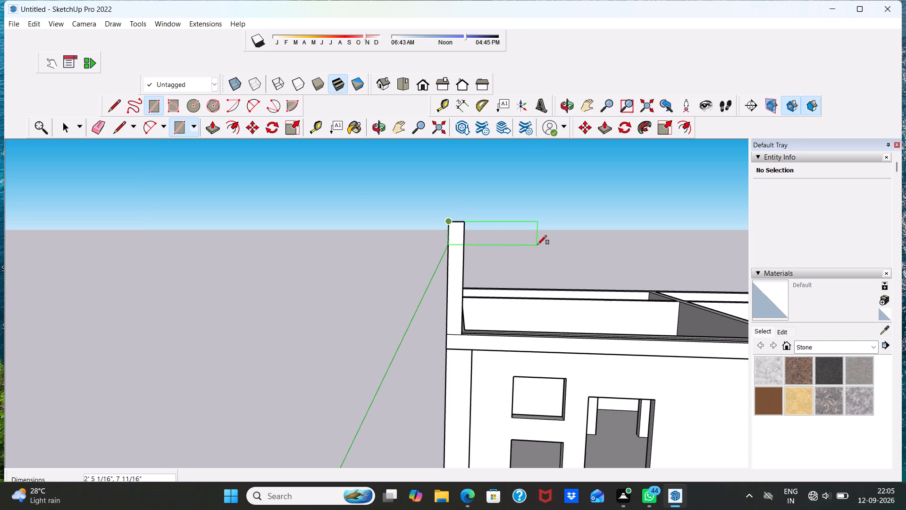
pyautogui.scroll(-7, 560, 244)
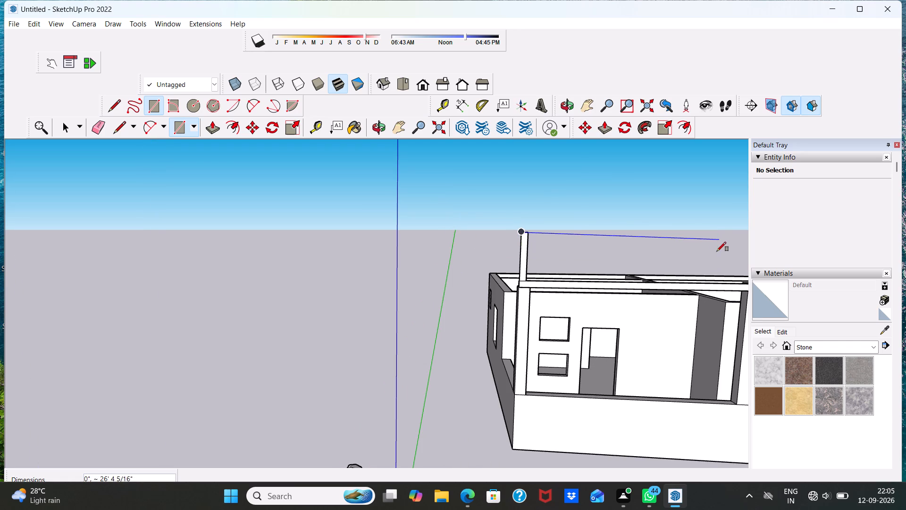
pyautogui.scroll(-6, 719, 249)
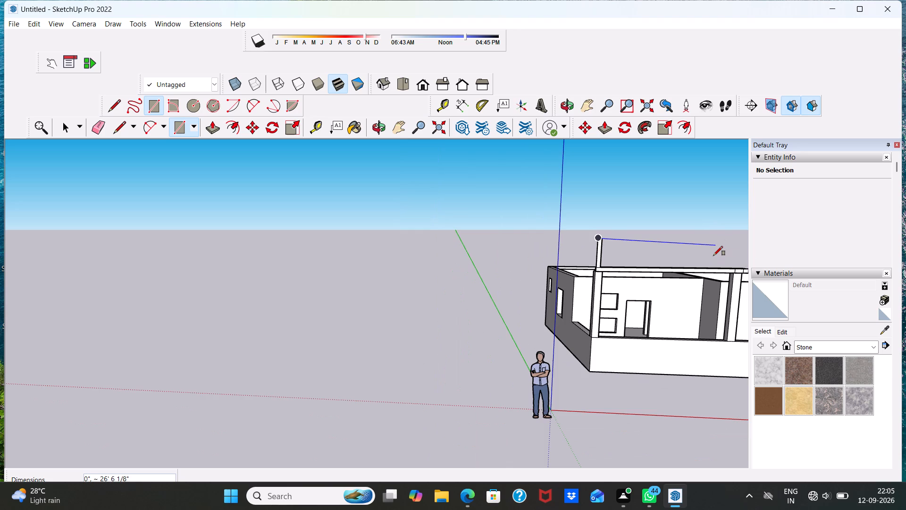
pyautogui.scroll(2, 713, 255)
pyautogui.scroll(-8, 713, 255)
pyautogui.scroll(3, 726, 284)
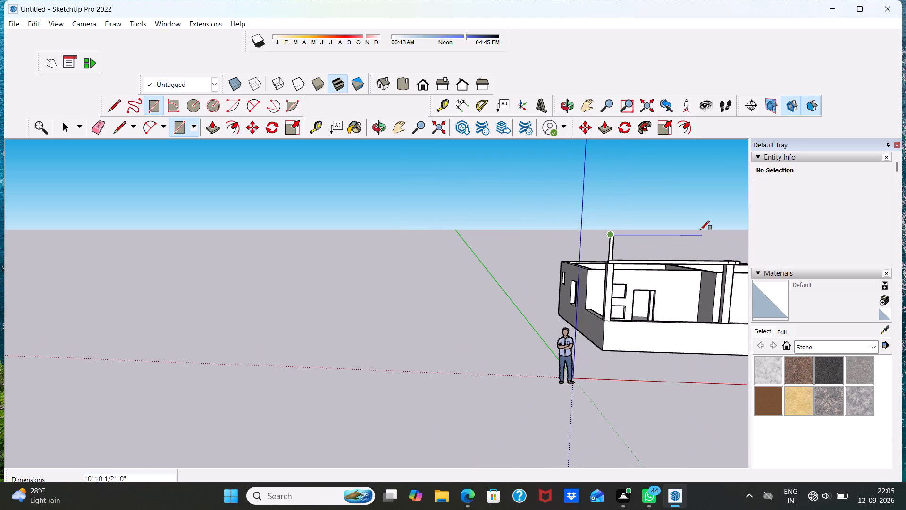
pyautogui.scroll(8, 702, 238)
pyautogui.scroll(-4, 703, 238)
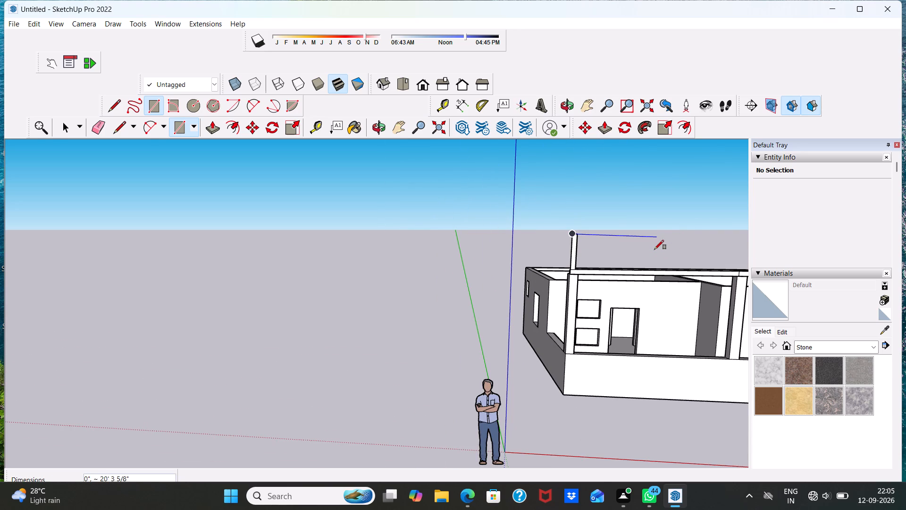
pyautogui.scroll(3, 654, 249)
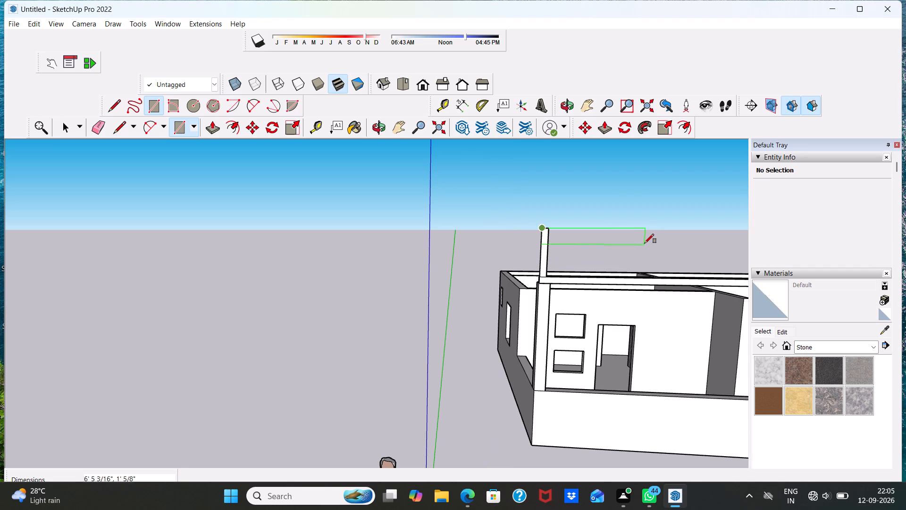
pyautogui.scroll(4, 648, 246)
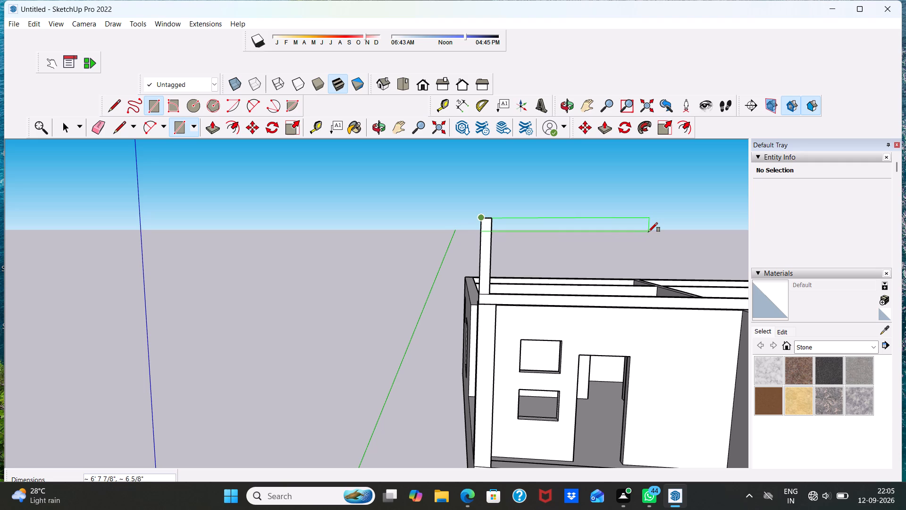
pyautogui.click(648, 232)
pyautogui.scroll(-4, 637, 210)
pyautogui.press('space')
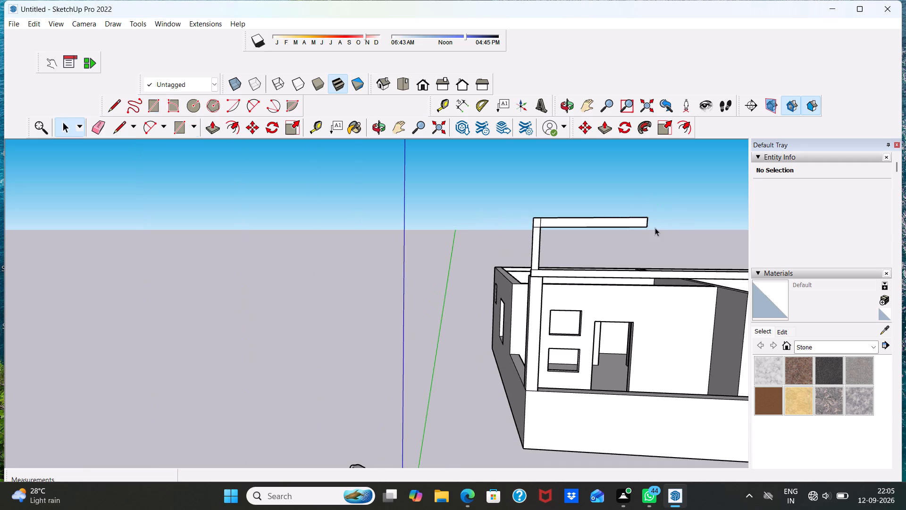
# Examine the horizontal strip above the front beam from higher and lower viewing angles.
pyautogui.scroll(3, 633, 203)
pyautogui.scroll(-7, 639, 213)
pyautogui.moveTo(651, 236); pyautogui.dragTo(653, 270, button='middle')
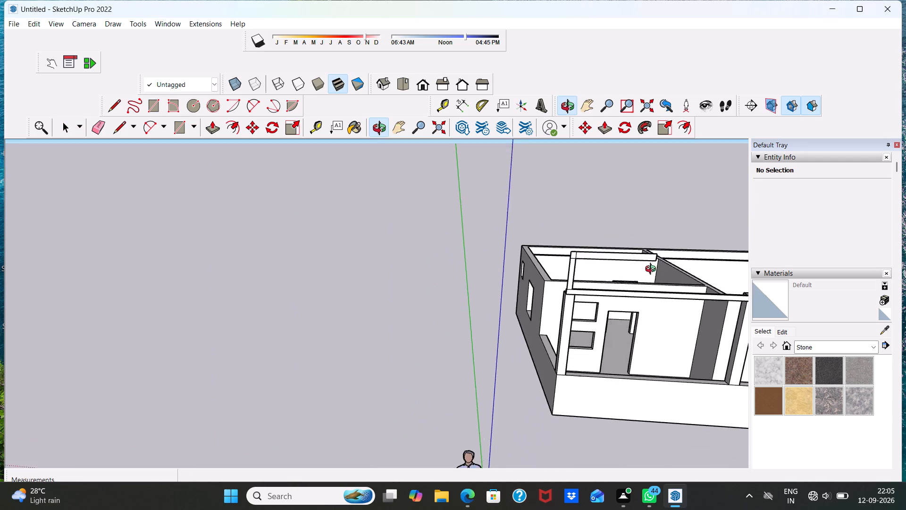
pyautogui.moveTo(653, 270); pyautogui.dragTo(674, 244, button='middle')
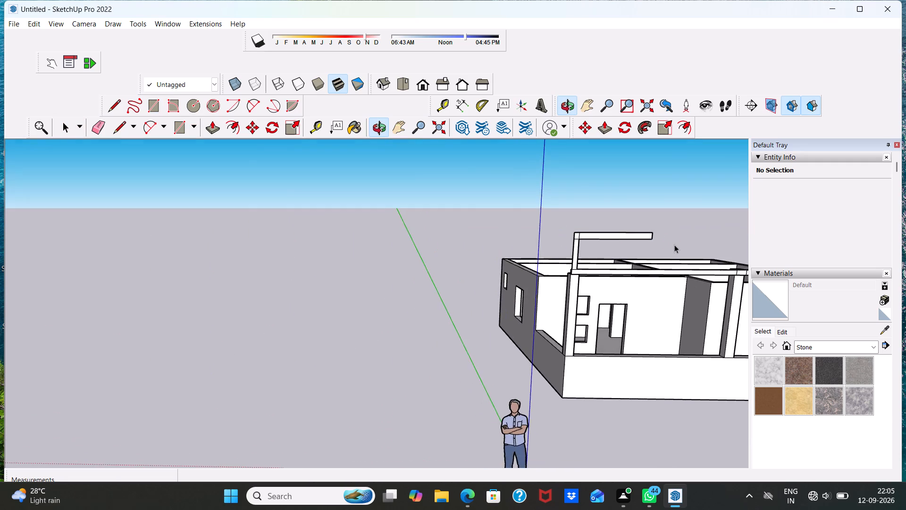
pyautogui.scroll(8, 674, 245)
pyautogui.scroll(-5, 628, 210)
pyautogui.moveTo(683, 276); pyautogui.dragTo(662, 225, button='middle')
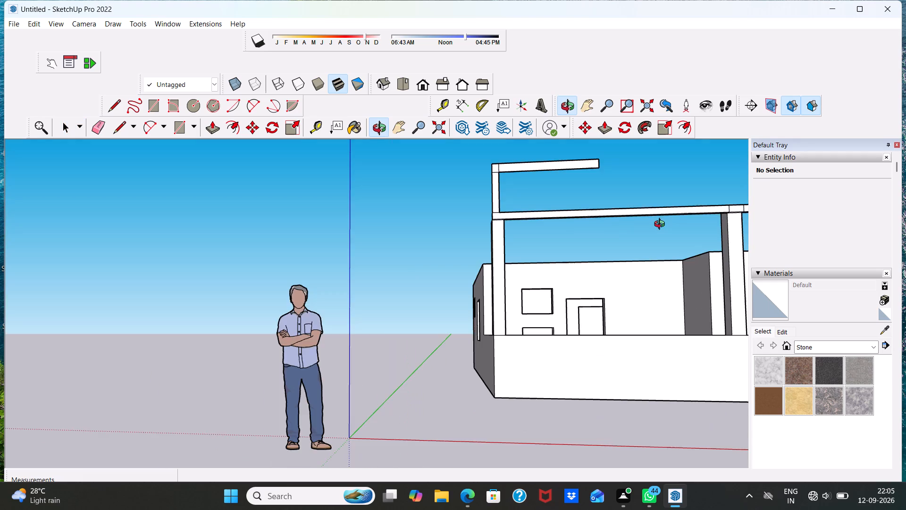
pyautogui.moveTo(662, 225); pyautogui.dragTo(670, 261, button='middle')
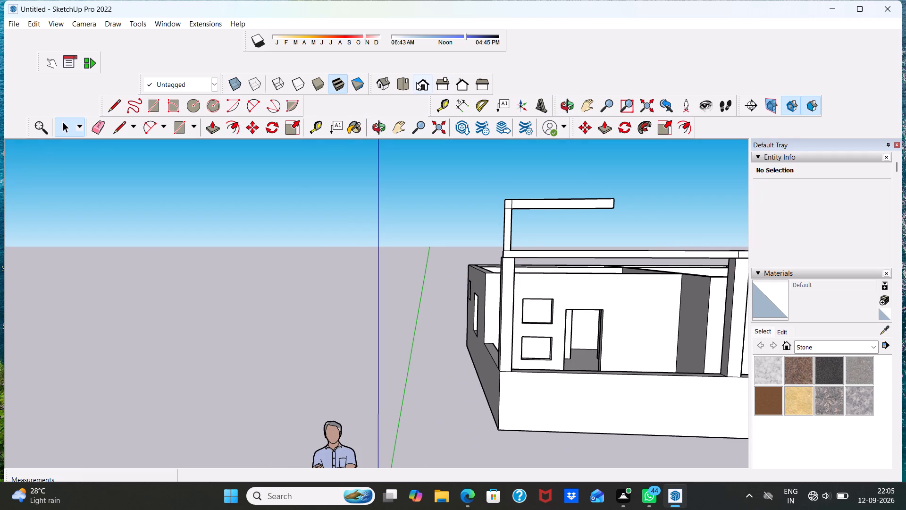
# Set the standard front view and frame the posts and beam of the front elevation.
pyautogui.click(415, 82)
pyautogui.scroll(-1, 536, 237)
pyautogui.scroll(2, 361, 191)
pyautogui.scroll(2, 208, 205)
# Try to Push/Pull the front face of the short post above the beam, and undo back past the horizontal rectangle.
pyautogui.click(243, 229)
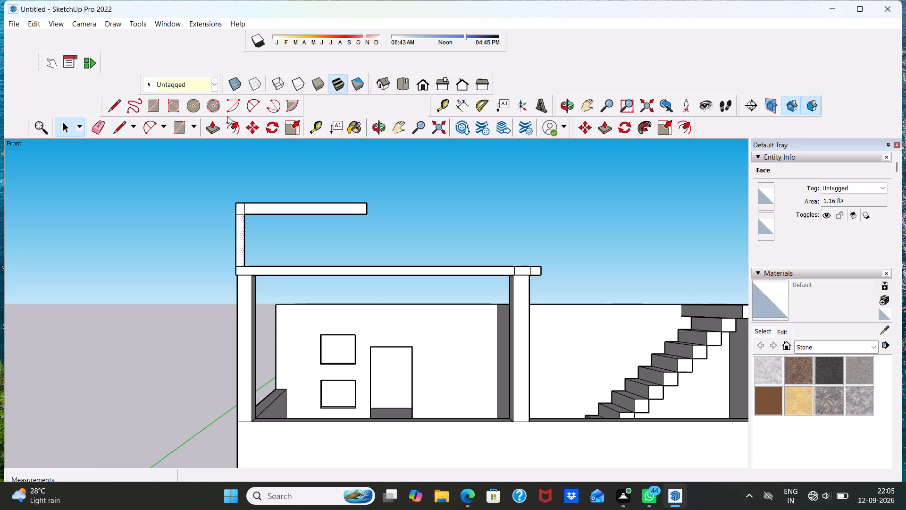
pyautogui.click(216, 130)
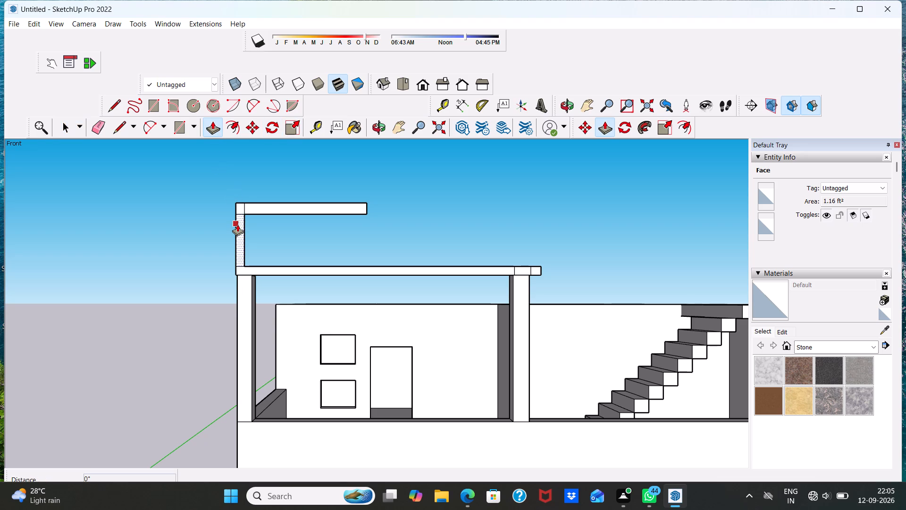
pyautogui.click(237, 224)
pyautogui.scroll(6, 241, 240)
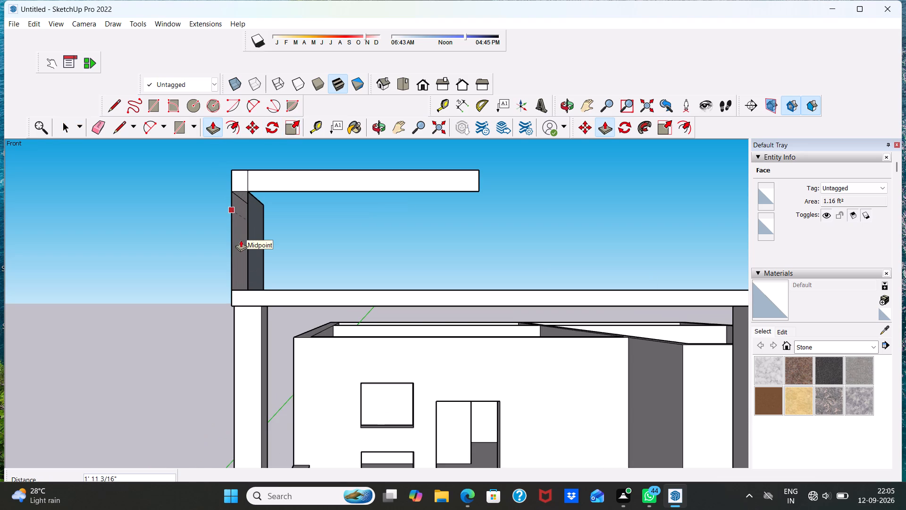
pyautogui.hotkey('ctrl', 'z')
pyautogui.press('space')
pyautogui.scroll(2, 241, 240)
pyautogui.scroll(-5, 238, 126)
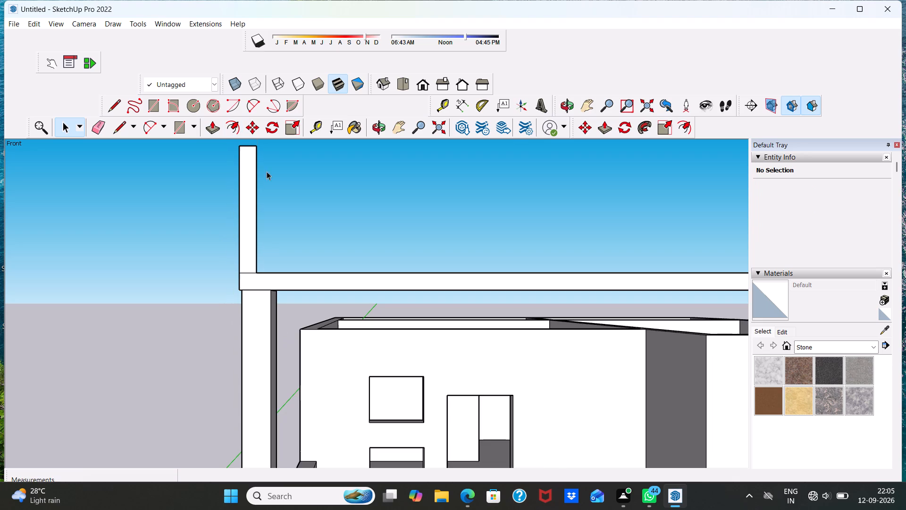
# Draw a horizontal rectangle about 5' by 4 1/2" in front view, starting at the short post's top outer corner.
pyautogui.click(150, 108)
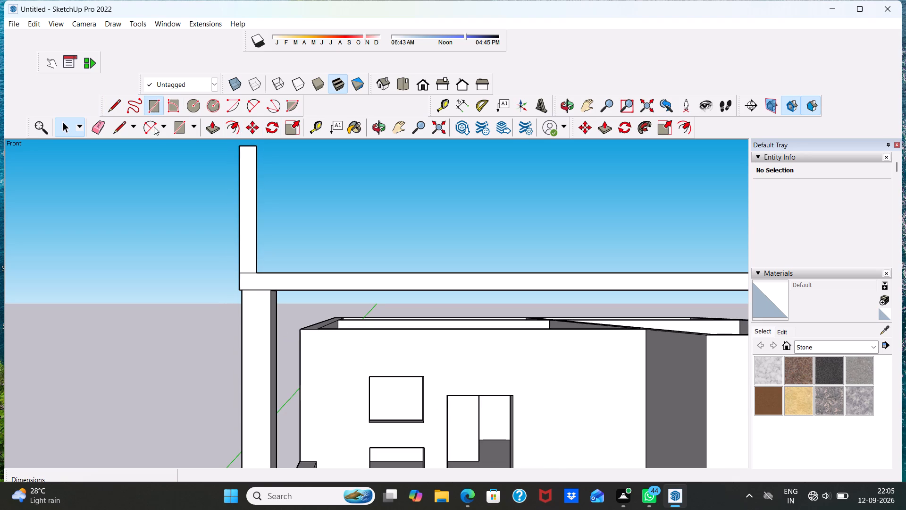
pyautogui.scroll(-5, 233, 262)
pyautogui.scroll(8, 241, 191)
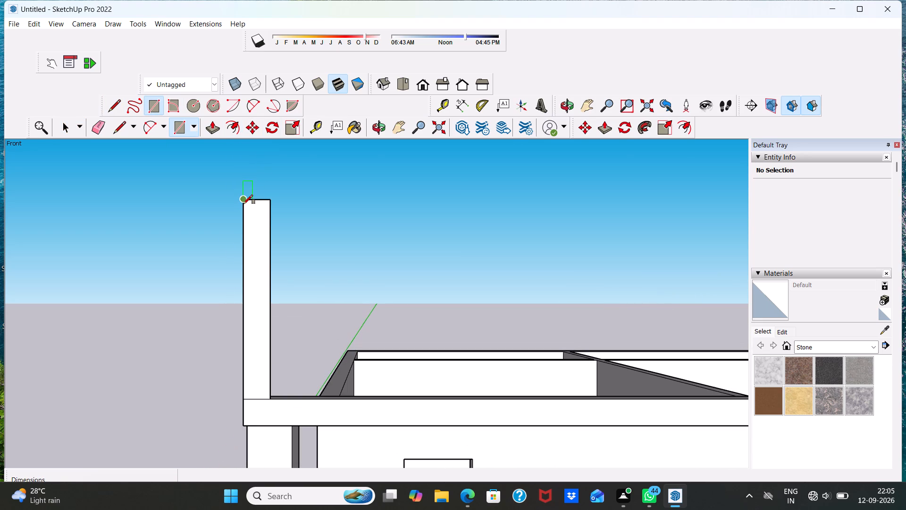
pyautogui.click(243, 203)
pyautogui.moveTo(243, 203); pyautogui.dragTo(310, 221)
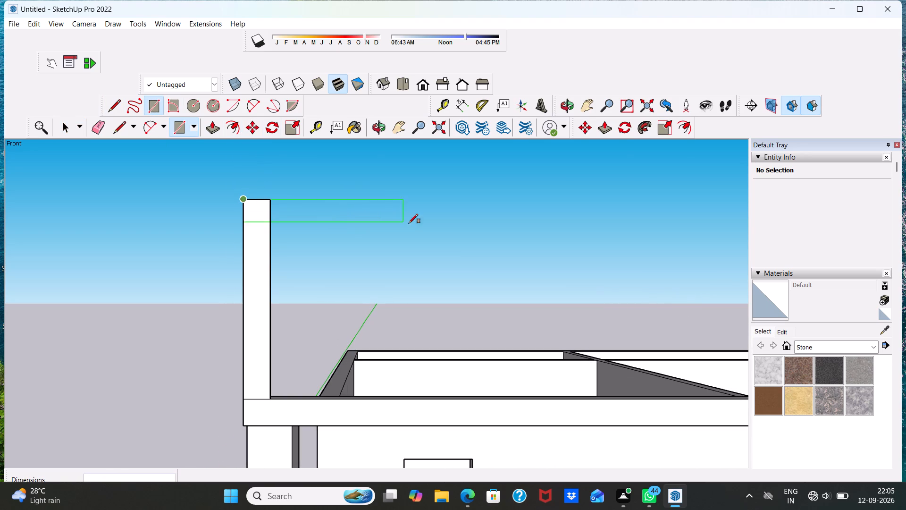
pyautogui.click(558, 226)
pyautogui.scroll(-3, 556, 221)
pyautogui.press('space')
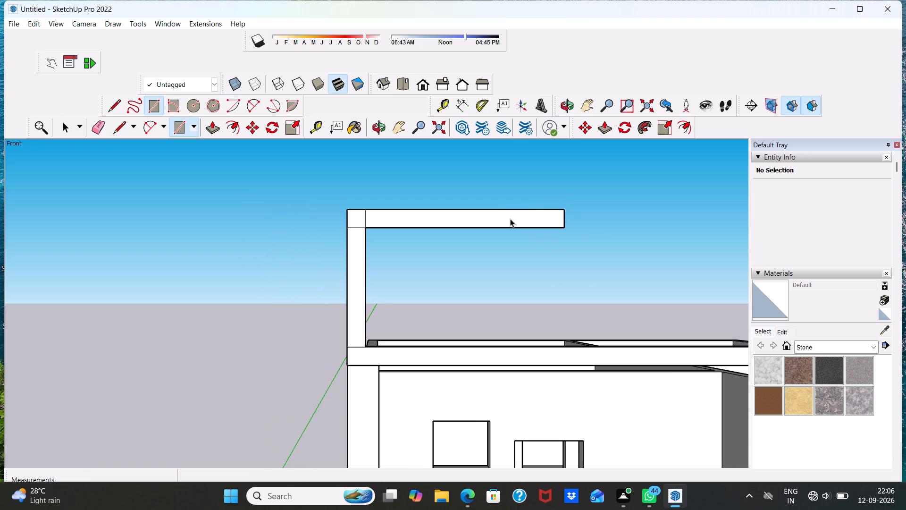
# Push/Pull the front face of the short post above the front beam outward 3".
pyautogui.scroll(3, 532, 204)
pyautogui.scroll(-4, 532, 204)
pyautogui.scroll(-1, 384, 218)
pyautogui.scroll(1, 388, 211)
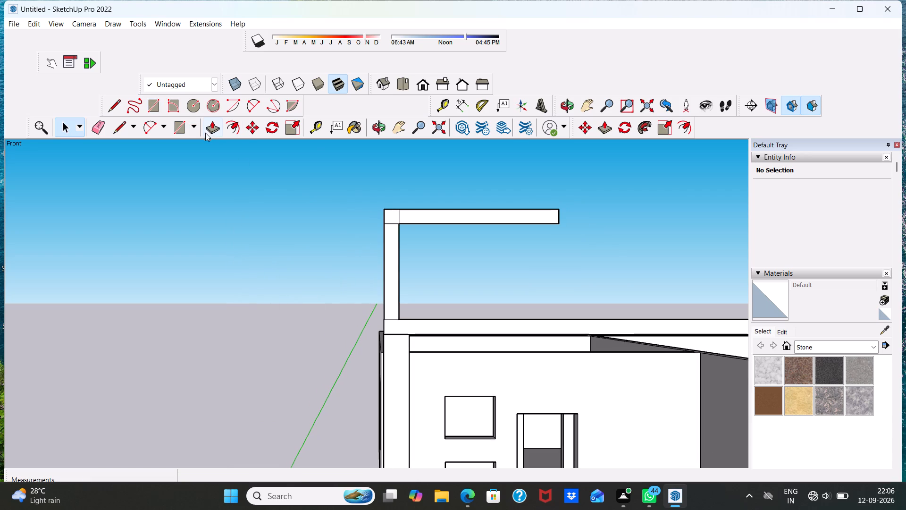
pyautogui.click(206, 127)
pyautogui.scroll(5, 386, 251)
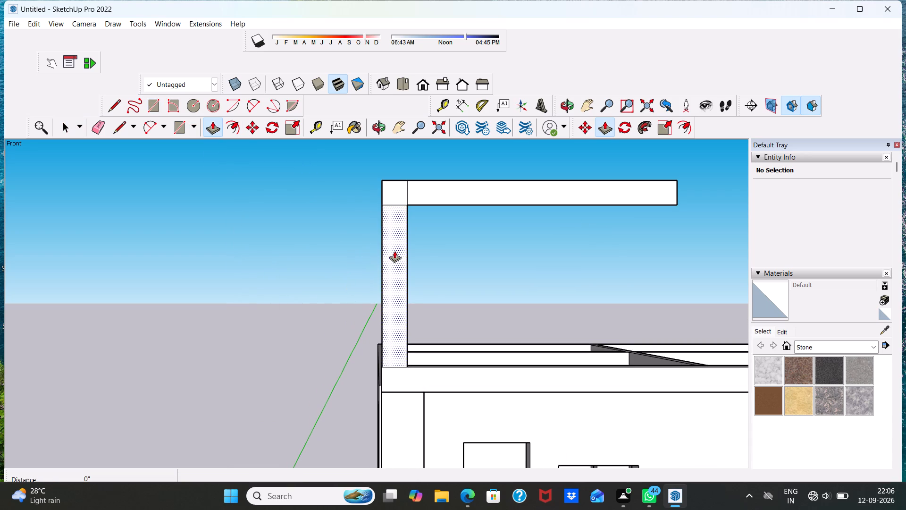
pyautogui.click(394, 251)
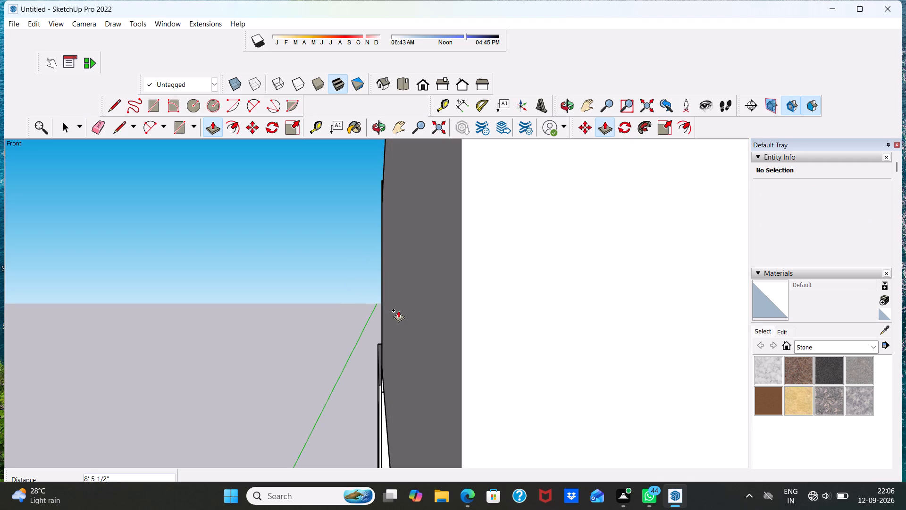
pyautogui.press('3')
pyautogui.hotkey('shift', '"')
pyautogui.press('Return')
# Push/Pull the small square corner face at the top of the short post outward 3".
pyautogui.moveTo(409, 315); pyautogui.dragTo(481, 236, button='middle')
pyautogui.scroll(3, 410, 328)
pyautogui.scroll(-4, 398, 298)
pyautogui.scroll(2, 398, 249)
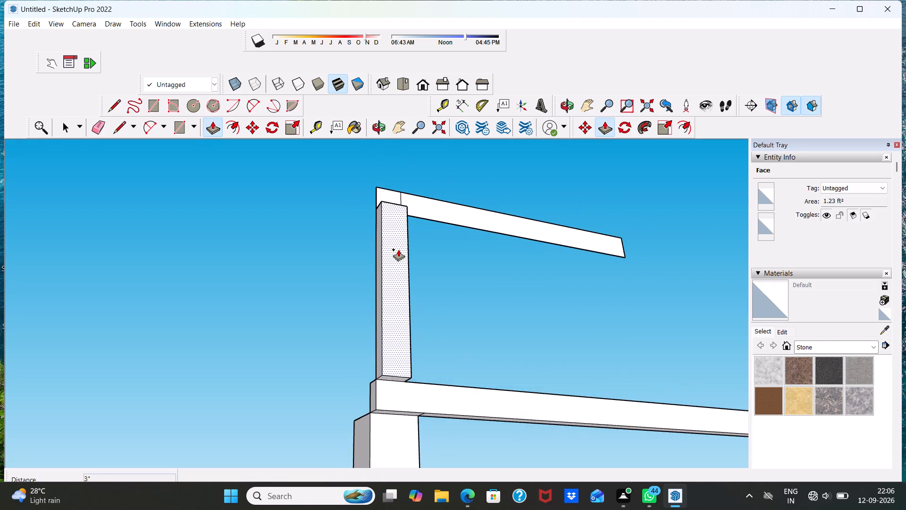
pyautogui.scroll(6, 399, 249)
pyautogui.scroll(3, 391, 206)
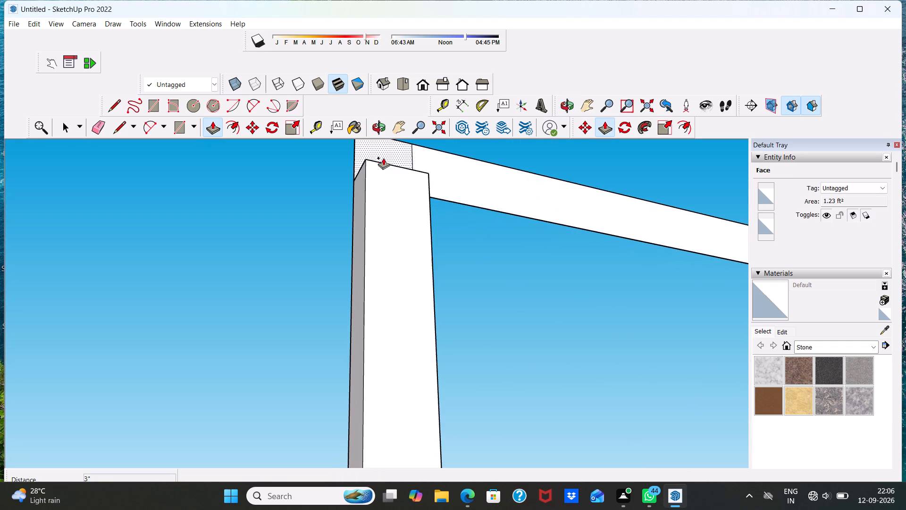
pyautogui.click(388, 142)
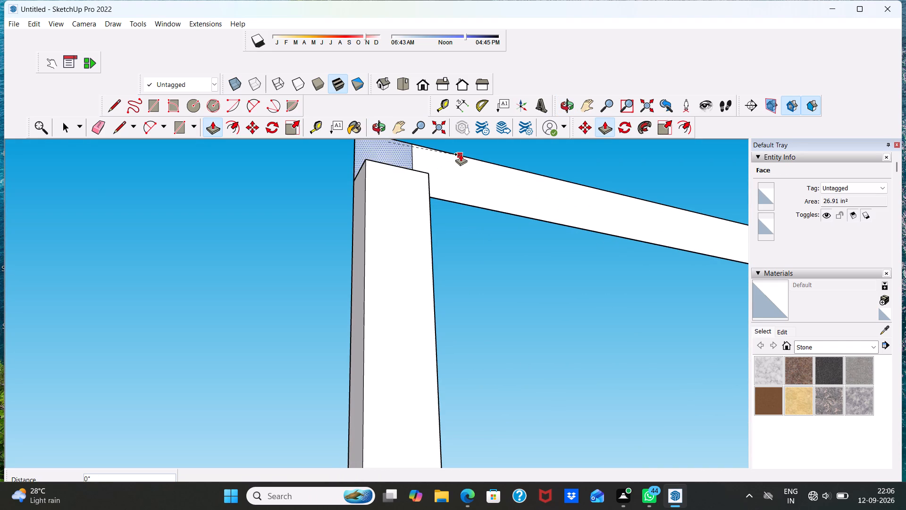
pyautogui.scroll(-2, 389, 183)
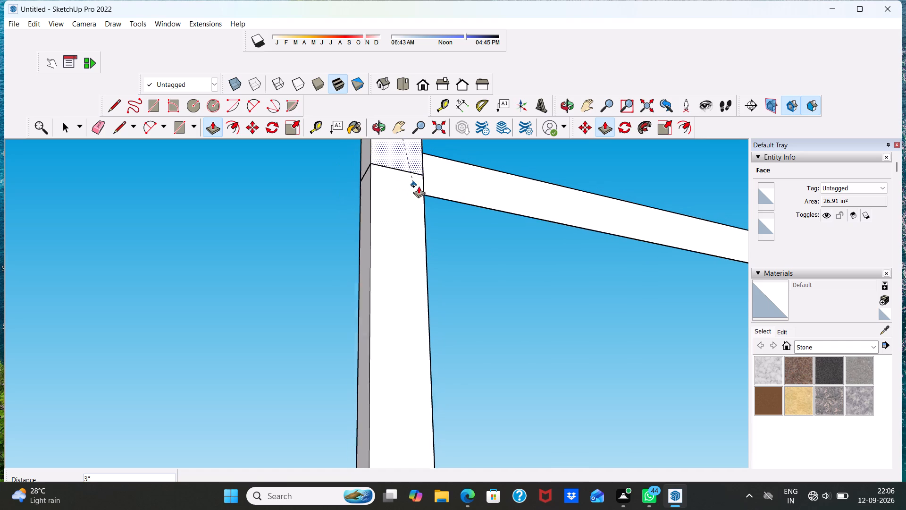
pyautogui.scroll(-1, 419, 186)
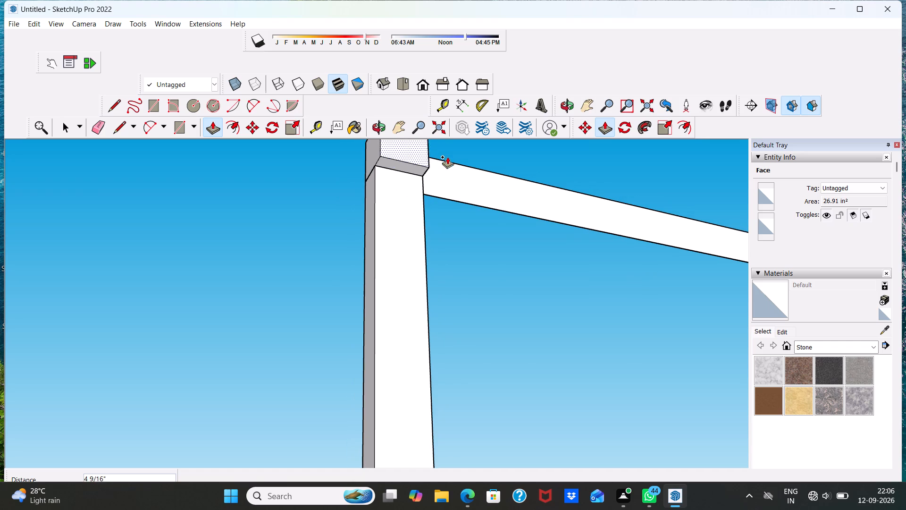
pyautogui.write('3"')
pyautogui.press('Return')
# Undo the corner and post extrusions, the horizontal rectangle and the short post above the front beam.
pyautogui.scroll(-6, 400, 144)
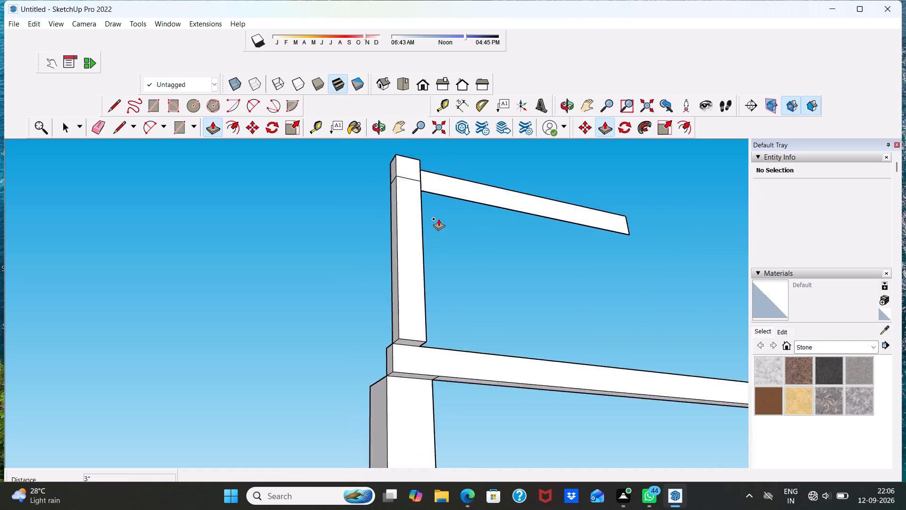
pyautogui.scroll(-2, 434, 149)
pyautogui.scroll(3, 476, 151)
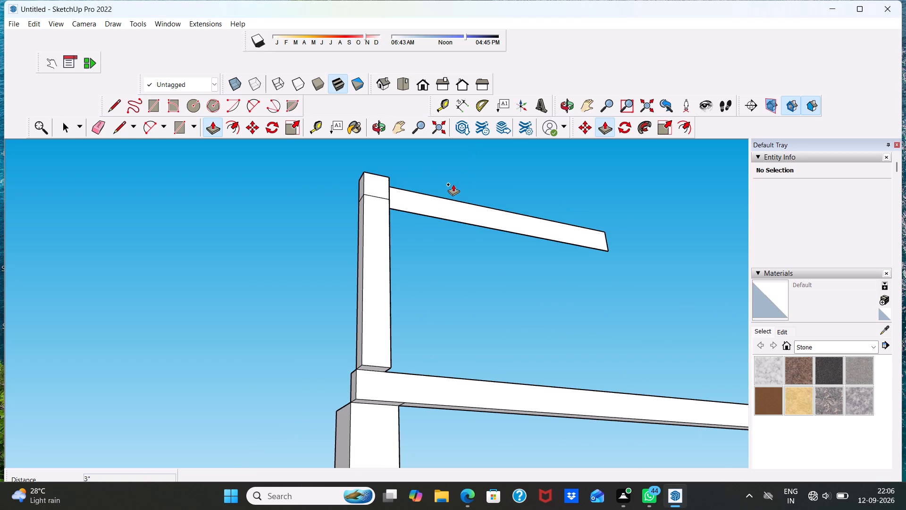
pyautogui.scroll(6, 423, 193)
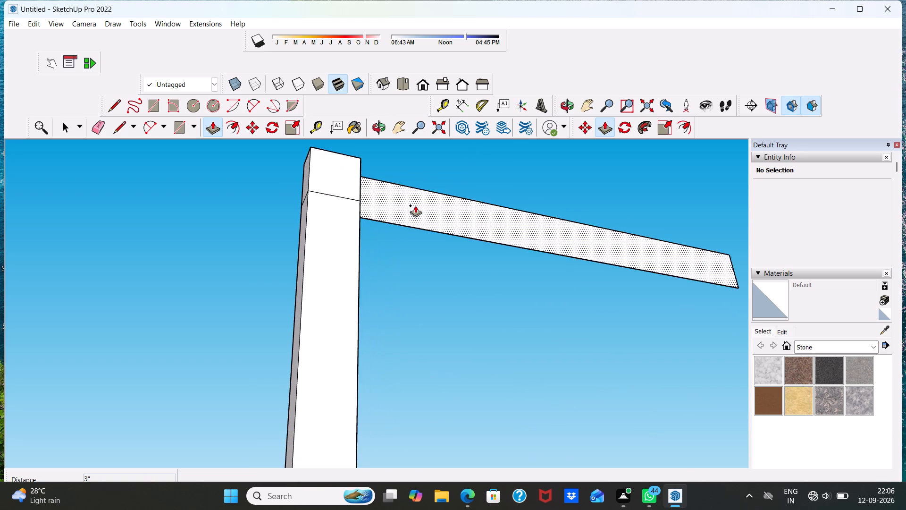
pyautogui.scroll(-1, 407, 199)
pyautogui.moveTo(407, 197); pyautogui.dragTo(618, 245, button='middle')
pyautogui.scroll(-1, 459, 188)
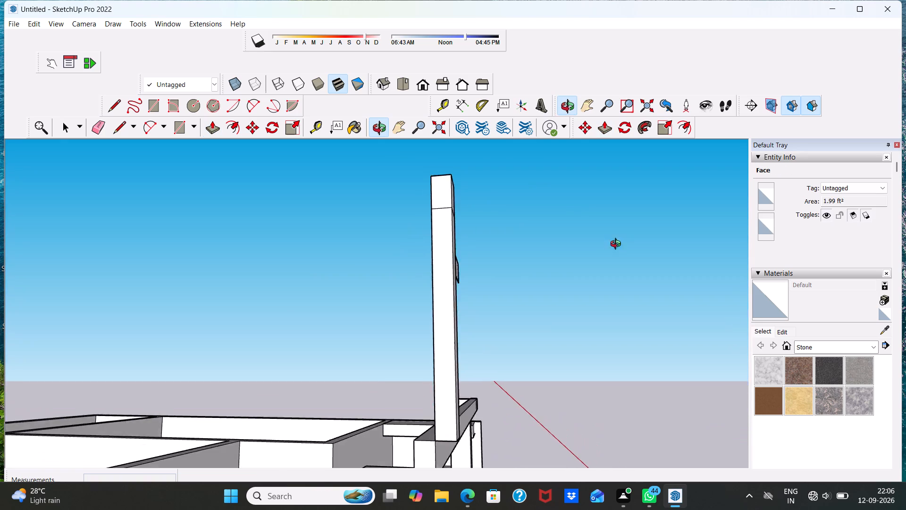
pyautogui.moveTo(618, 245); pyautogui.dragTo(740, 271, button='middle')
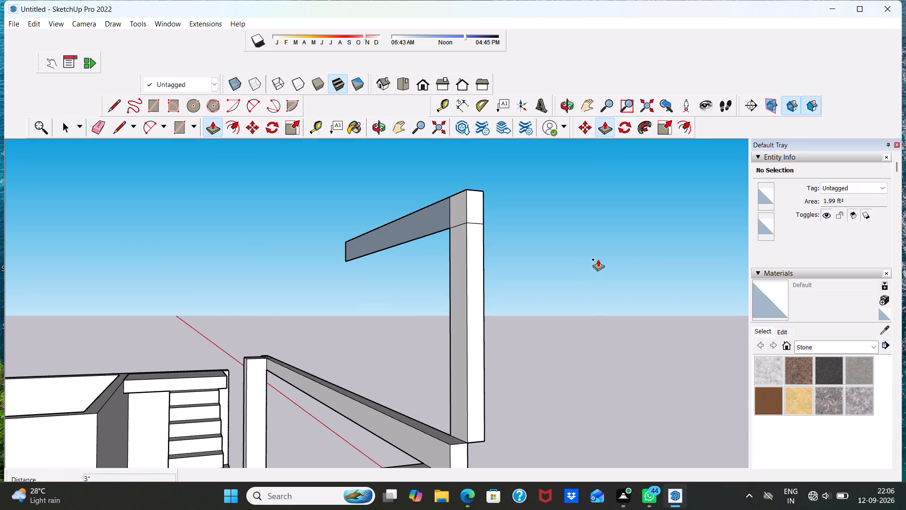
pyautogui.hotkey('ctrl', 'z')
pyautogui.hotkey('ctrl', 'z')
pyautogui.hotkey('ctrl', 'z')
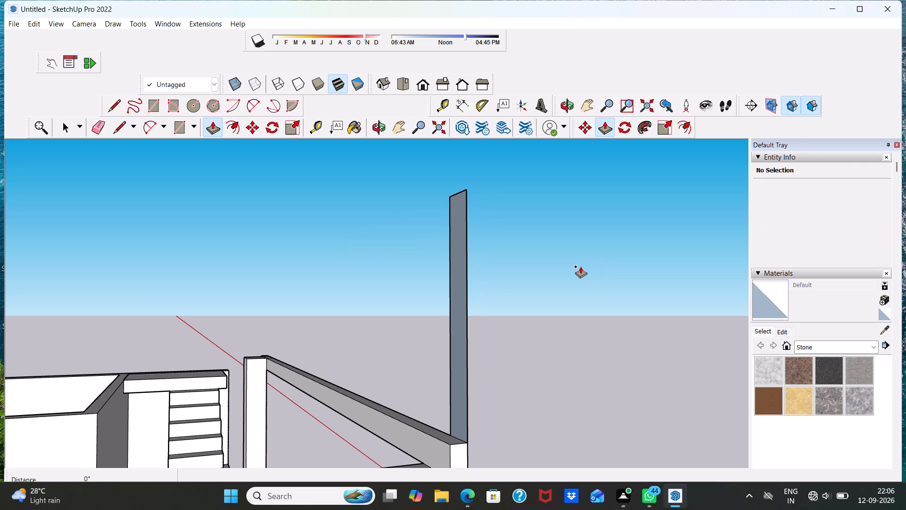
pyautogui.hotkey('ctrl', 'z')
pyautogui.keyDown('ctrl'); pyautogui.doubleClick(580, 266); pyautogui.keyUp('ctrl')
# Examine the front beam and its supporting posts from several angles around the front corner.
pyautogui.scroll(-1, 507, 321)
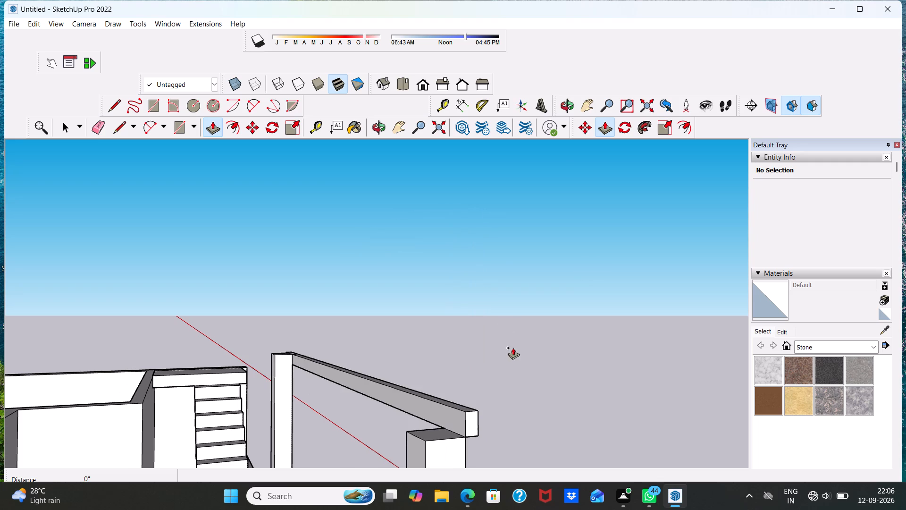
pyautogui.moveTo(528, 371); pyautogui.dragTo(406, 365, button='middle')
pyautogui.scroll(-2, 397, 343)
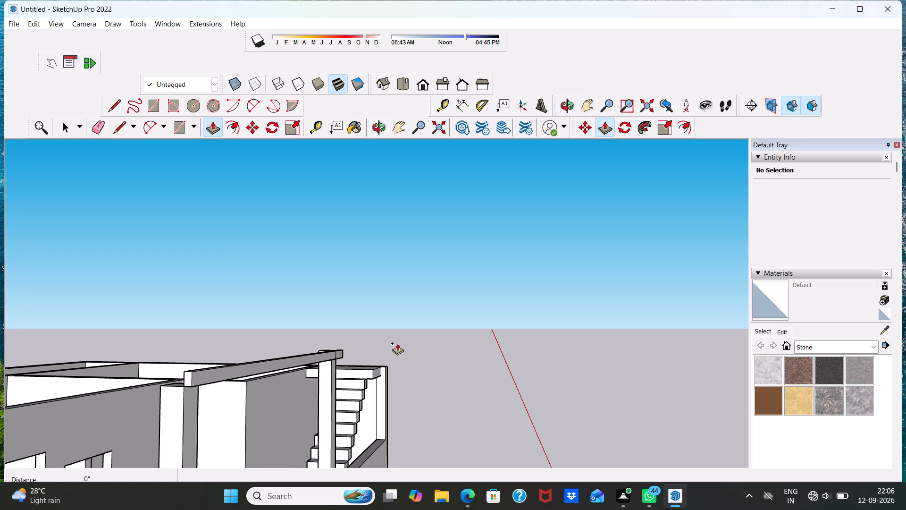
pyautogui.press('space')
pyautogui.moveTo(250, 381); pyautogui.dragTo(390, 382, button='middle')
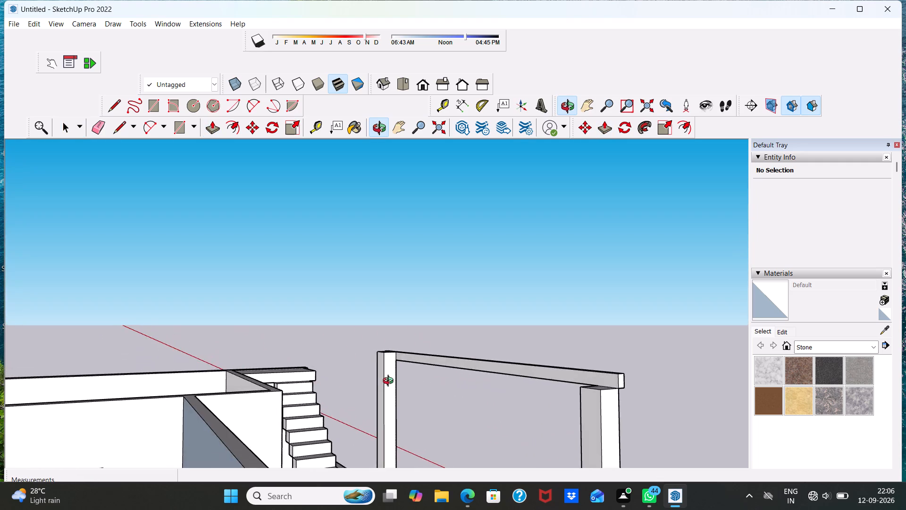
pyautogui.moveTo(390, 382); pyautogui.dragTo(265, 387, button='middle')
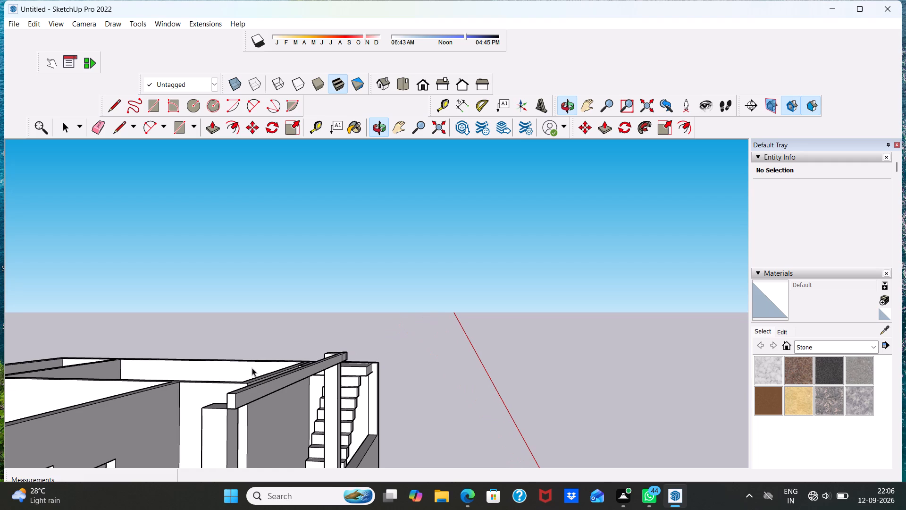
pyautogui.moveTo(258, 388); pyautogui.dragTo(247, 431, button='middle')
pyautogui.scroll(3, 254, 442)
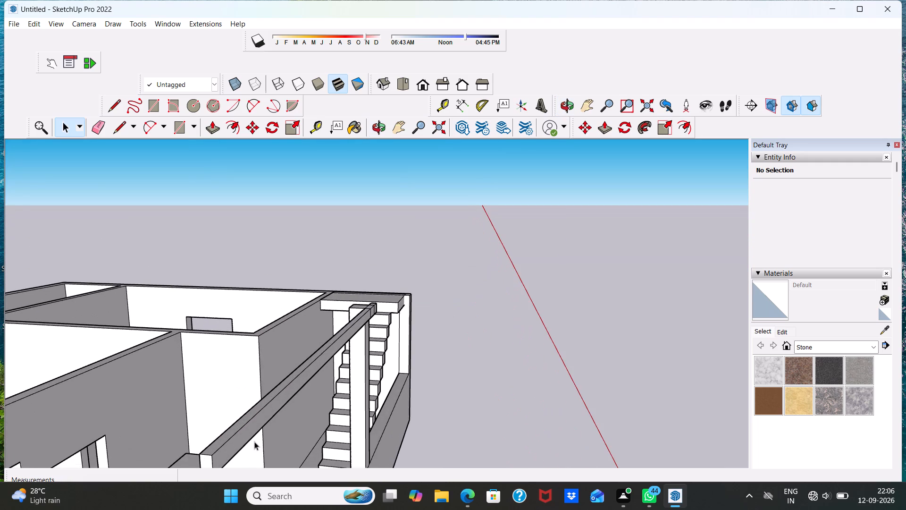
pyautogui.moveTo(250, 436); pyautogui.dragTo(389, 392, button='middle')
pyautogui.scroll(-4, 329, 355)
pyautogui.moveTo(299, 405); pyautogui.dragTo(293, 428, button='middle')
pyautogui.scroll(1, 291, 398)
pyautogui.scroll(-3, 288, 390)
pyautogui.moveTo(307, 425); pyautogui.dragTo(271, 434, button='middle')
pyautogui.scroll(3, 271, 434)
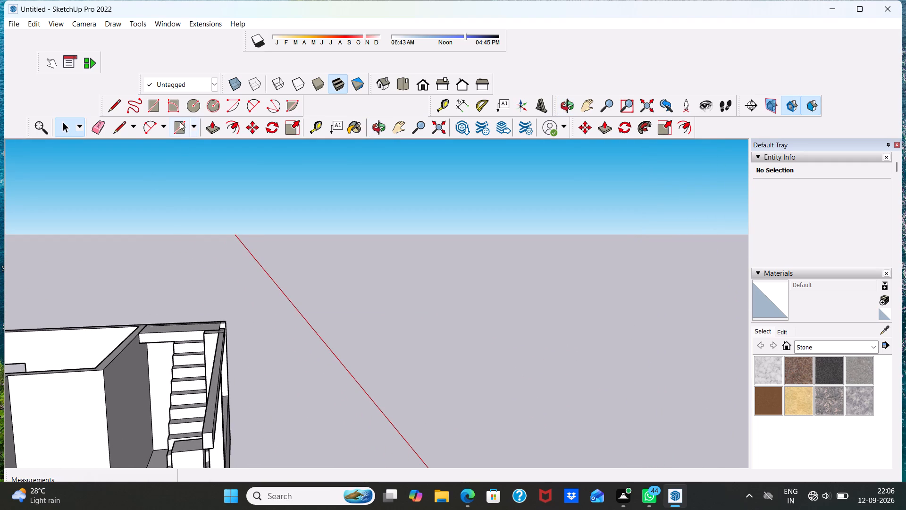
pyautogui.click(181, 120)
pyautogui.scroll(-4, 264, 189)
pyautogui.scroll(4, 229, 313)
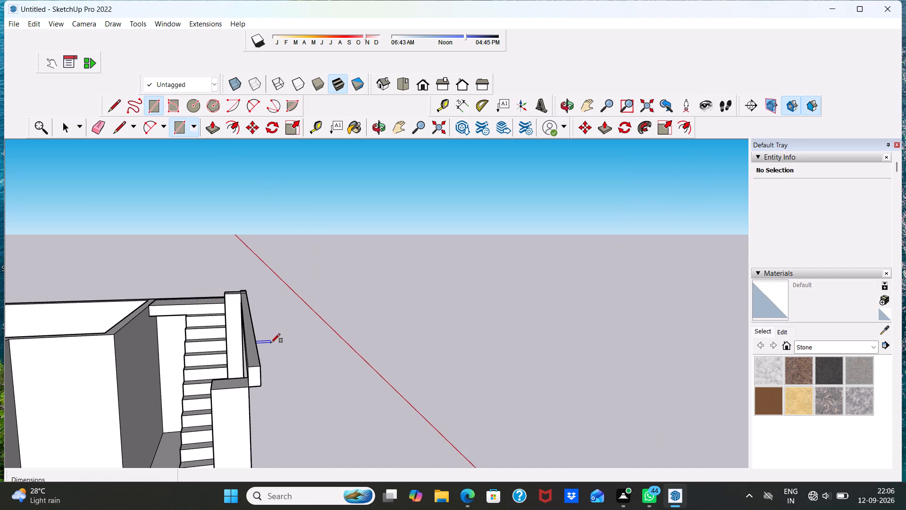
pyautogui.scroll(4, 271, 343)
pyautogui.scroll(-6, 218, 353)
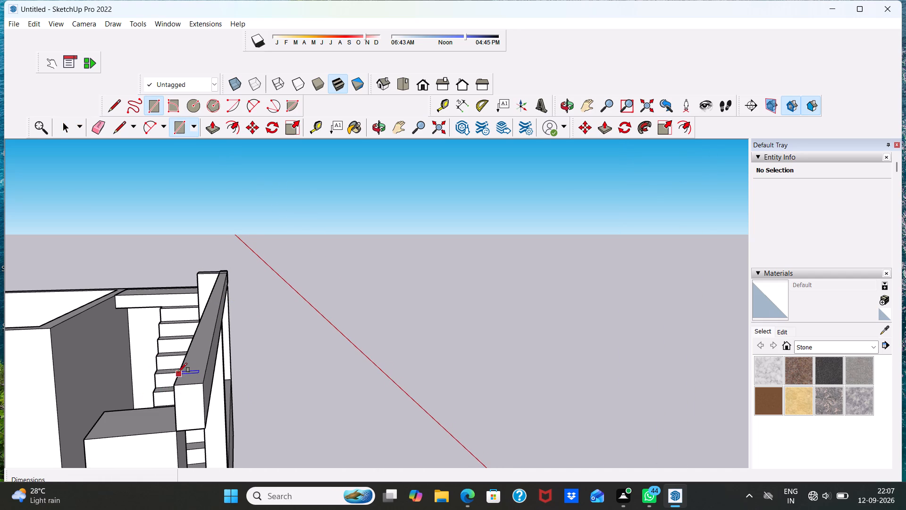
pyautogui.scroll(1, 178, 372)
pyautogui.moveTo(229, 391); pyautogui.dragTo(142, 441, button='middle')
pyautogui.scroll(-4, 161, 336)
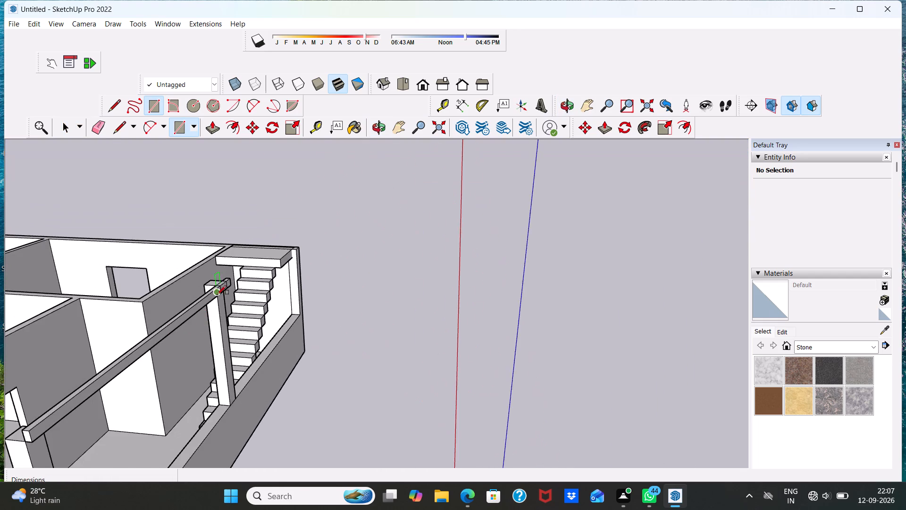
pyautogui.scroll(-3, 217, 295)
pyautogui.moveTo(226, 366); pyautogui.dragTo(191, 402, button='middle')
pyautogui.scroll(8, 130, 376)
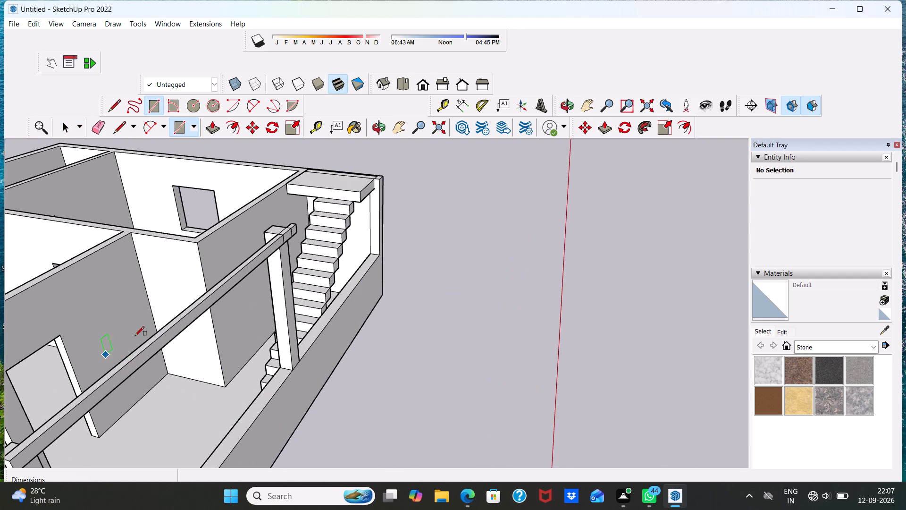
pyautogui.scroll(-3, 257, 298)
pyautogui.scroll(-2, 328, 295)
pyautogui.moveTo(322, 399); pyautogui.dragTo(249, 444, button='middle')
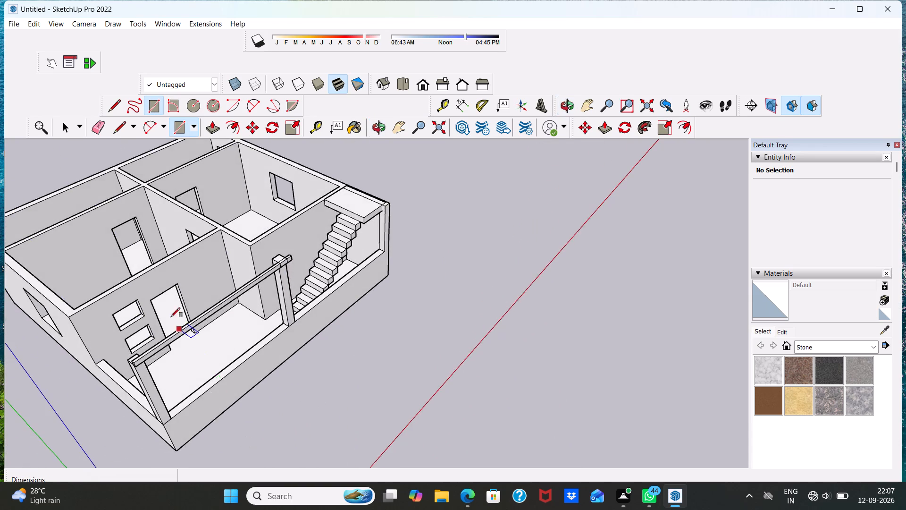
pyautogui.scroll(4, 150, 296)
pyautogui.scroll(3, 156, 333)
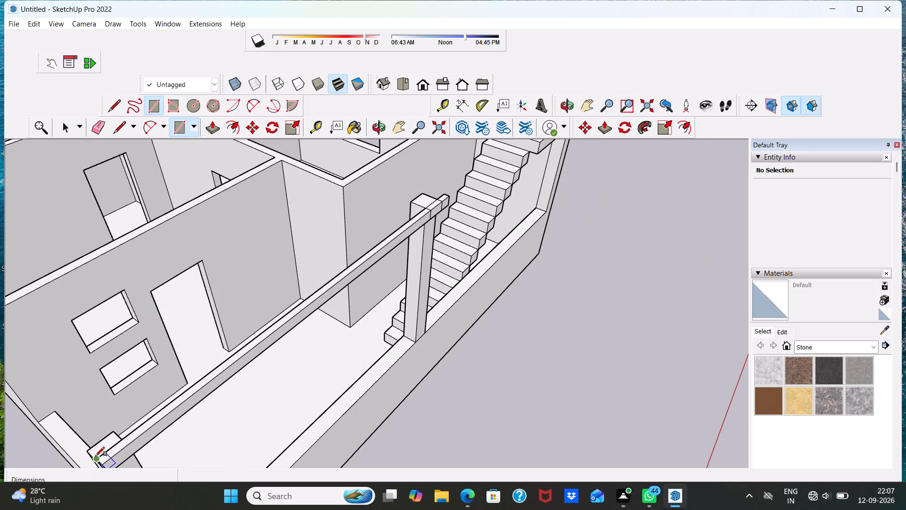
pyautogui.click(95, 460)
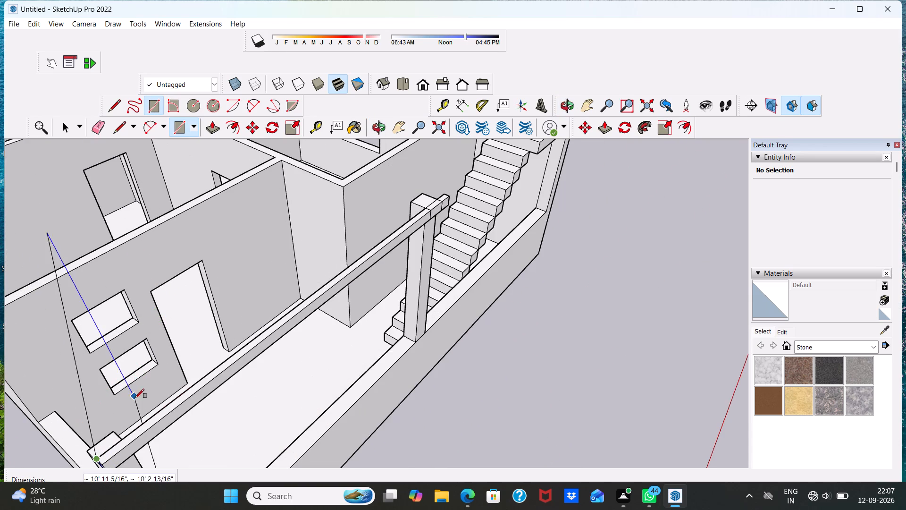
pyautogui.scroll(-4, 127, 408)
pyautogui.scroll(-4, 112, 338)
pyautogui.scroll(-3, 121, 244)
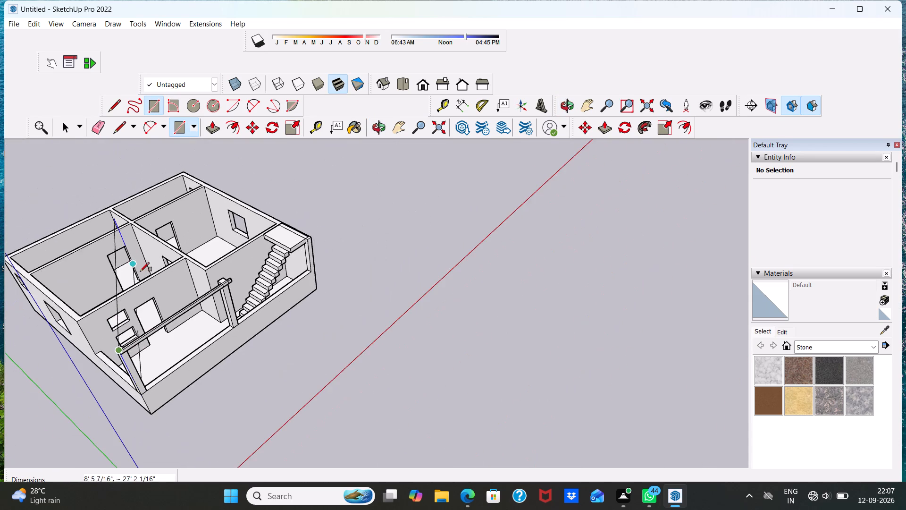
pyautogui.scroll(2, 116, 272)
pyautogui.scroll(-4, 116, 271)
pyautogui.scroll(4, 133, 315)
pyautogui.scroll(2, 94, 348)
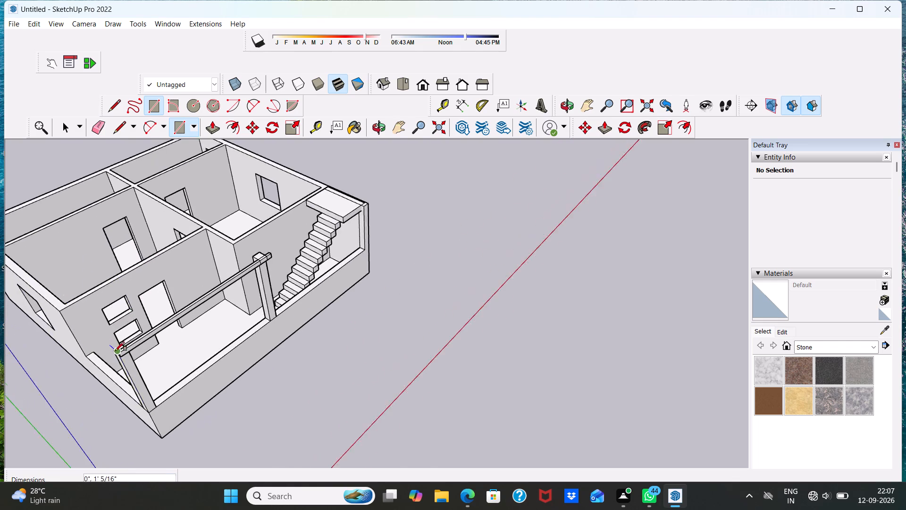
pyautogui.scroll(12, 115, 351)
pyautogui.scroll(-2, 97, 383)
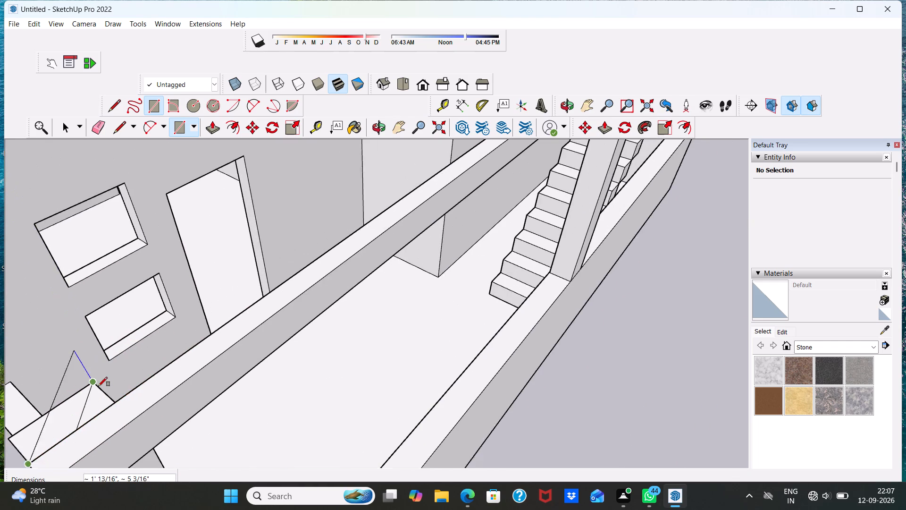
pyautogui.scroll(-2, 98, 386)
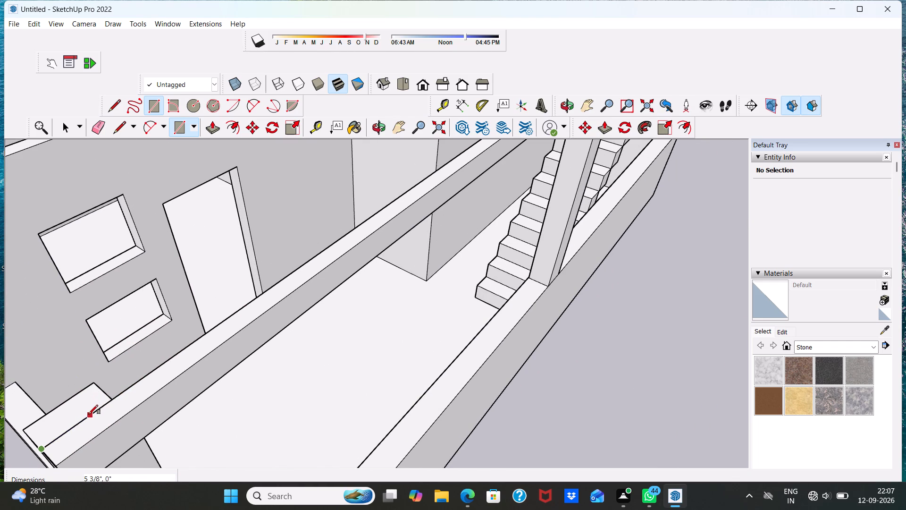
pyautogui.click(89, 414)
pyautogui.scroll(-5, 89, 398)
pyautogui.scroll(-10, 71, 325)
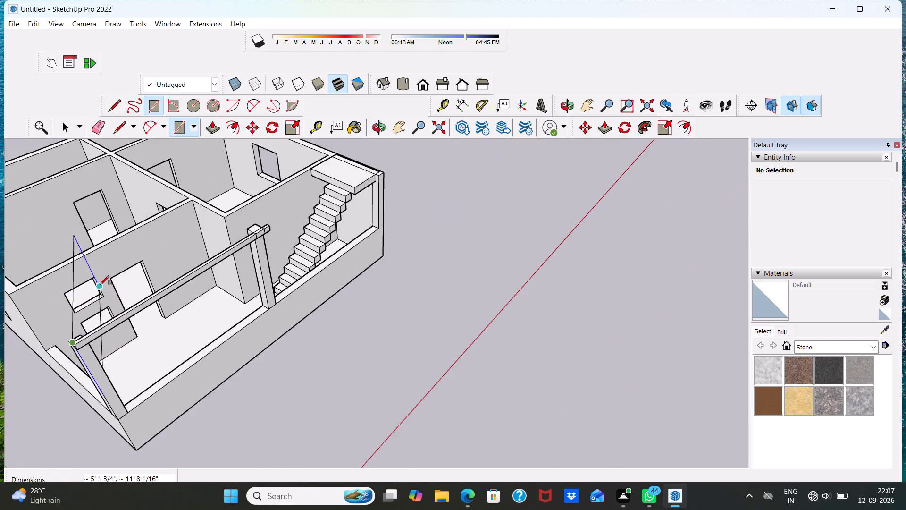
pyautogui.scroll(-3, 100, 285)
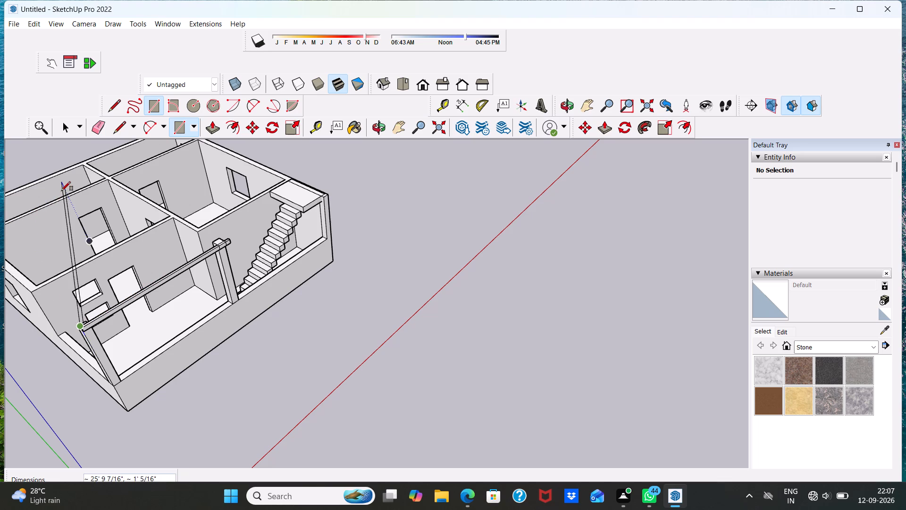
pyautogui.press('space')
# Examine the house from the front and from above, around the front beam's end farthest from the stairs.
pyautogui.write('b')
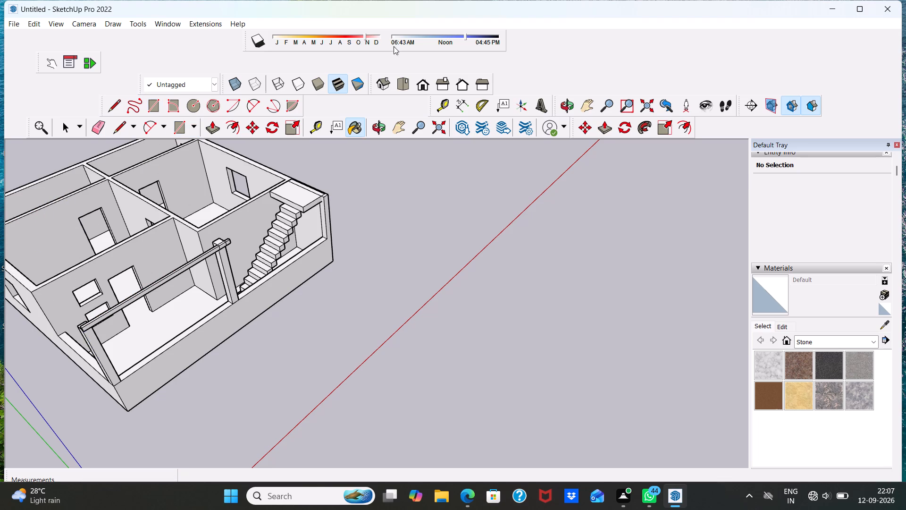
pyautogui.click(420, 86)
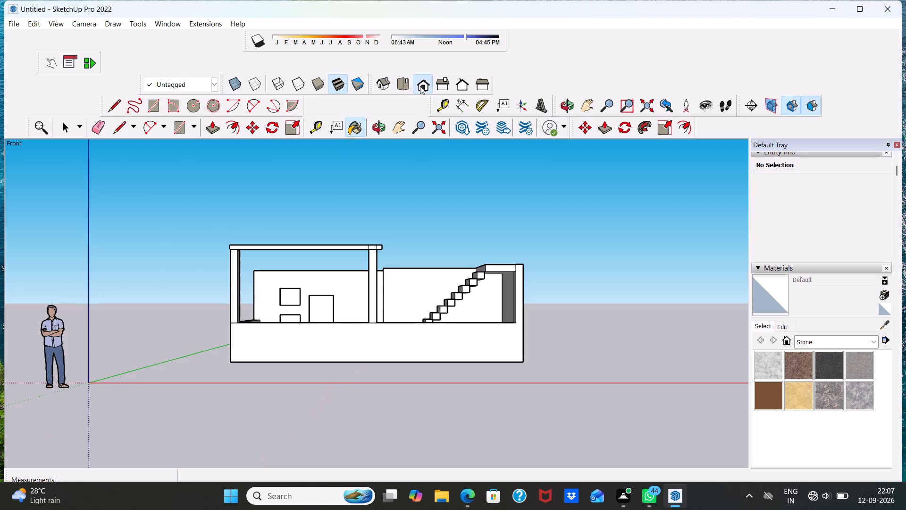
pyautogui.scroll(1, 276, 271)
pyautogui.moveTo(277, 260); pyautogui.dragTo(258, 368, button='middle')
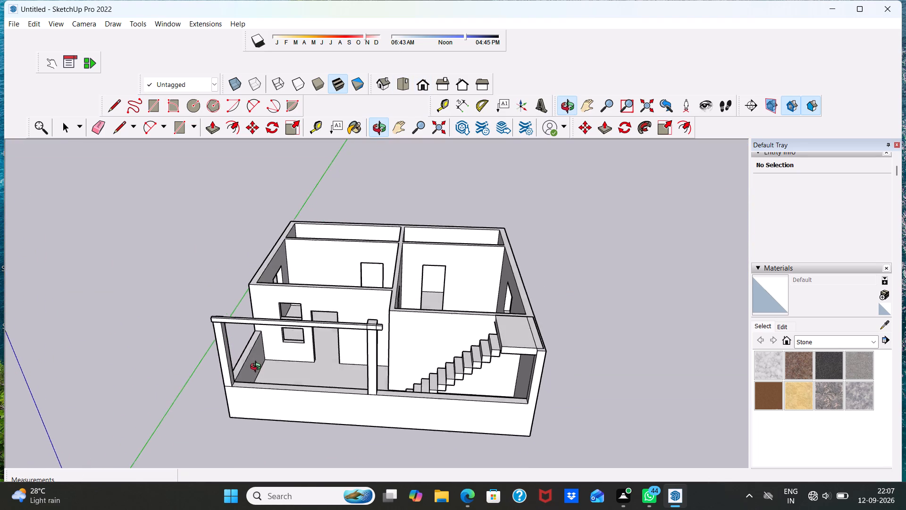
pyautogui.moveTo(258, 368); pyautogui.dragTo(257, 369, button='middle')
pyautogui.scroll(3, 186, 297)
pyautogui.moveTo(219, 331); pyautogui.dragTo(230, 391, button='middle')
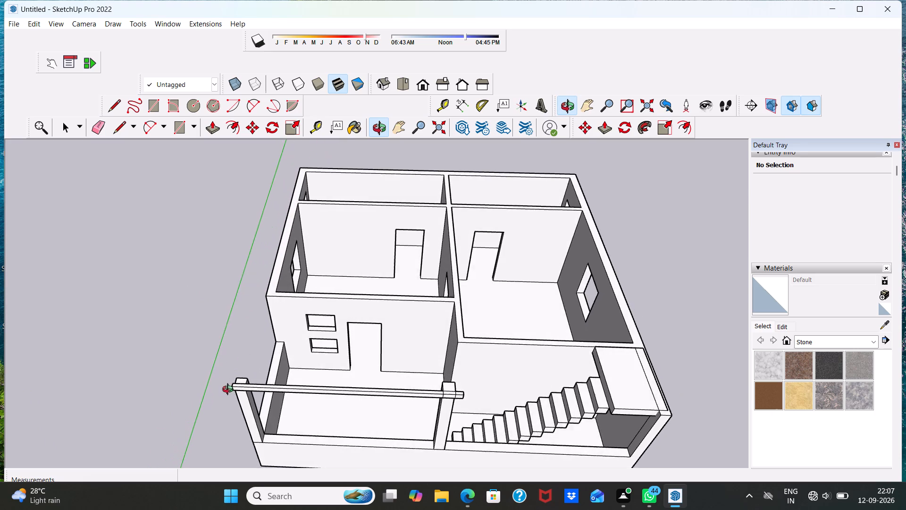
pyautogui.moveTo(230, 391); pyautogui.dragTo(237, 391, button='middle')
pyautogui.scroll(8, 239, 391)
pyautogui.press('space')
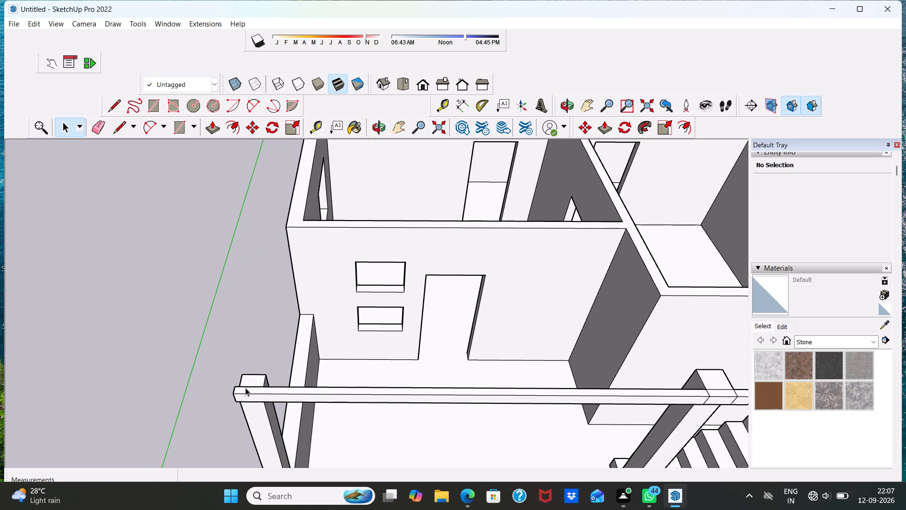
pyautogui.scroll(1, 301, 353)
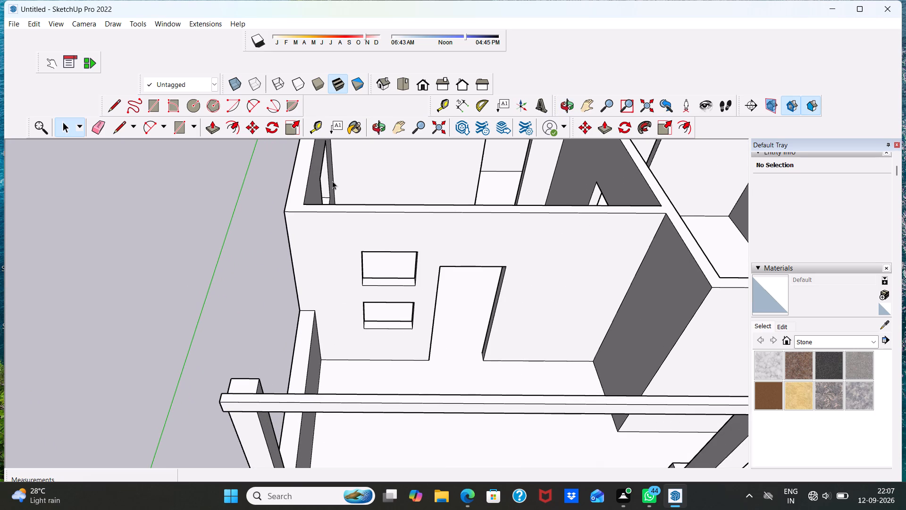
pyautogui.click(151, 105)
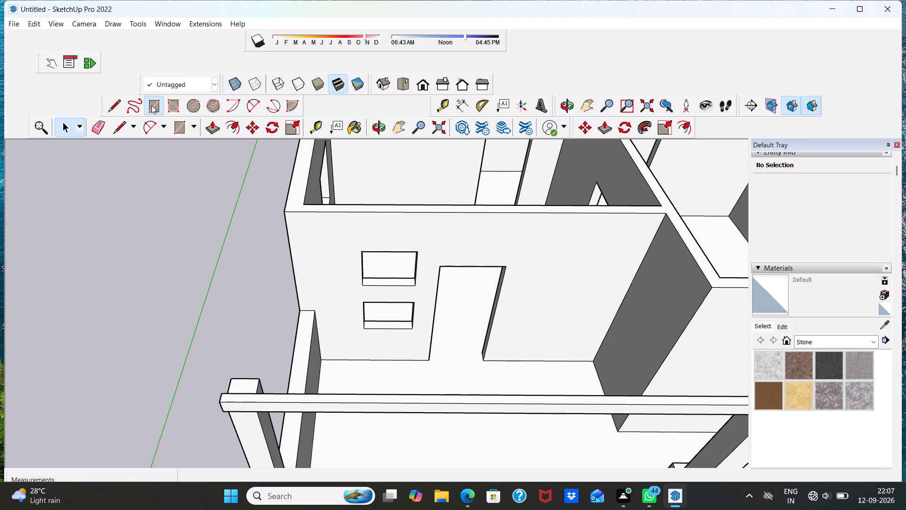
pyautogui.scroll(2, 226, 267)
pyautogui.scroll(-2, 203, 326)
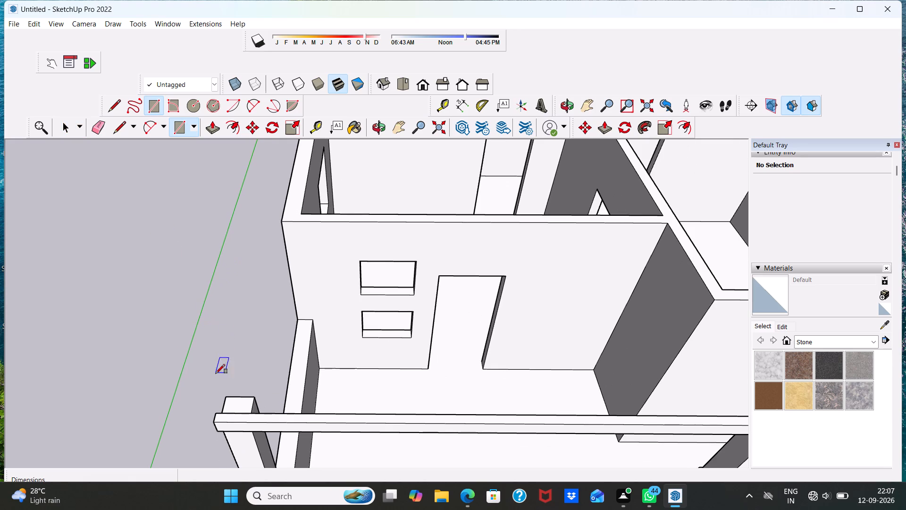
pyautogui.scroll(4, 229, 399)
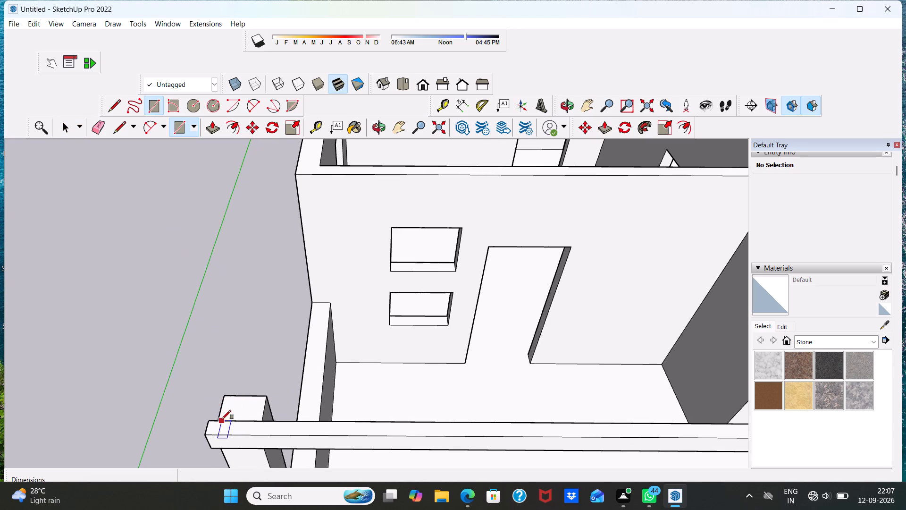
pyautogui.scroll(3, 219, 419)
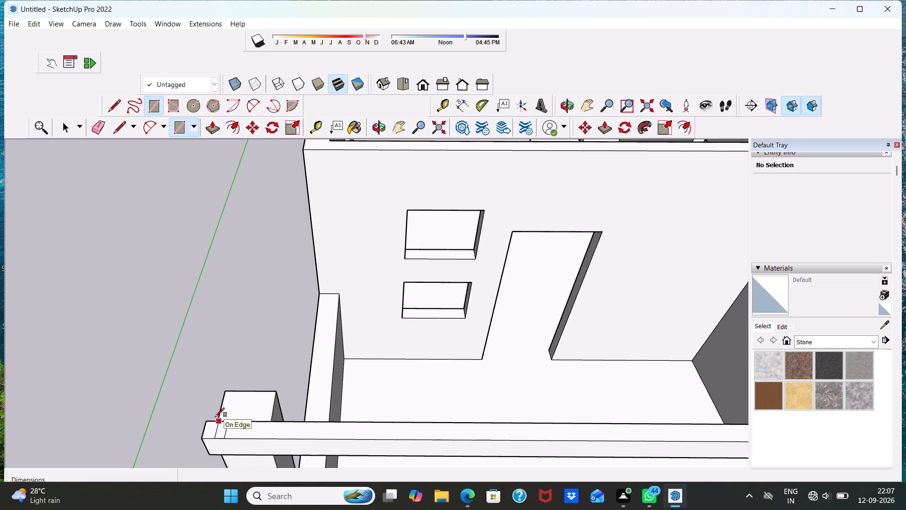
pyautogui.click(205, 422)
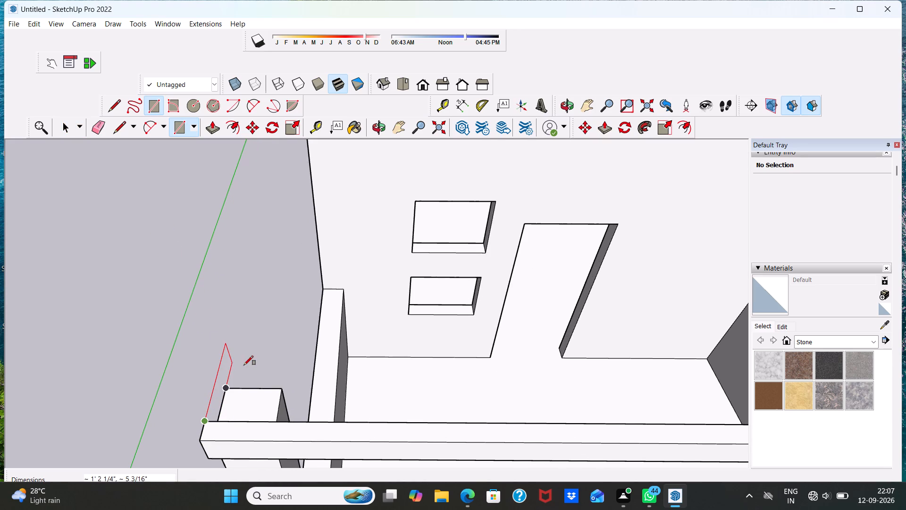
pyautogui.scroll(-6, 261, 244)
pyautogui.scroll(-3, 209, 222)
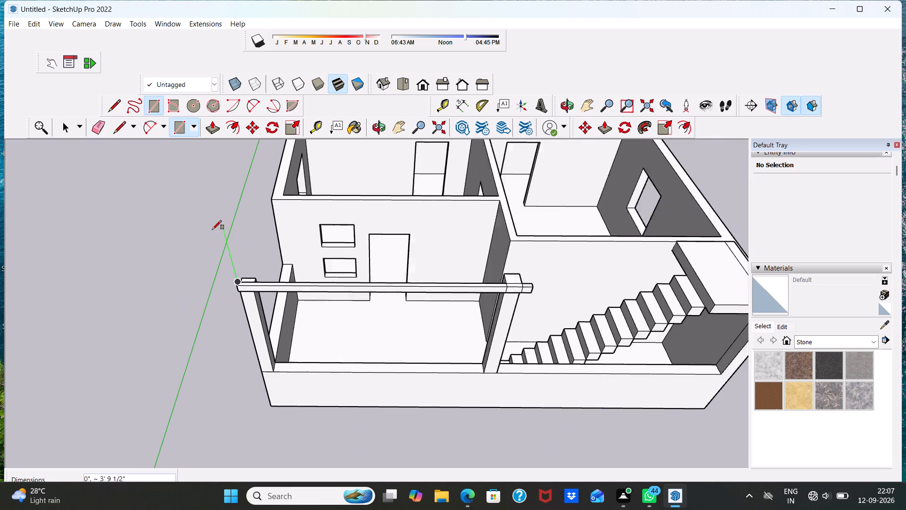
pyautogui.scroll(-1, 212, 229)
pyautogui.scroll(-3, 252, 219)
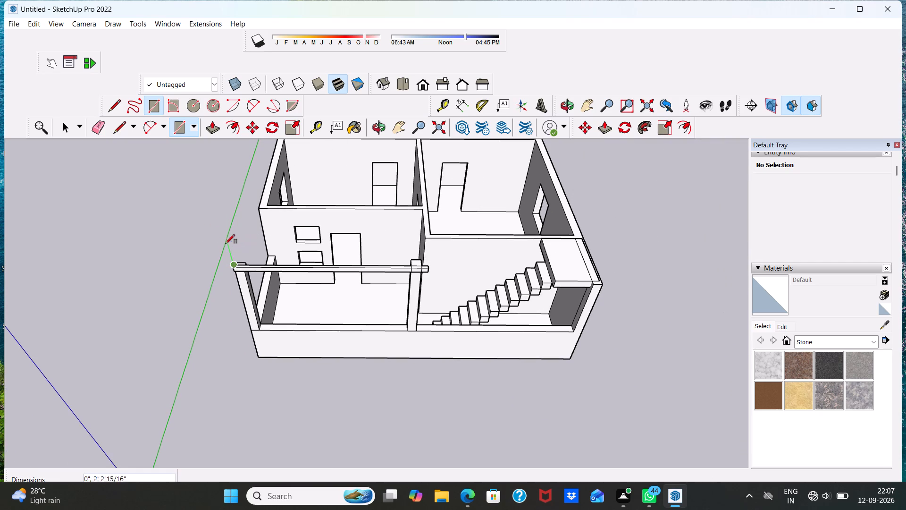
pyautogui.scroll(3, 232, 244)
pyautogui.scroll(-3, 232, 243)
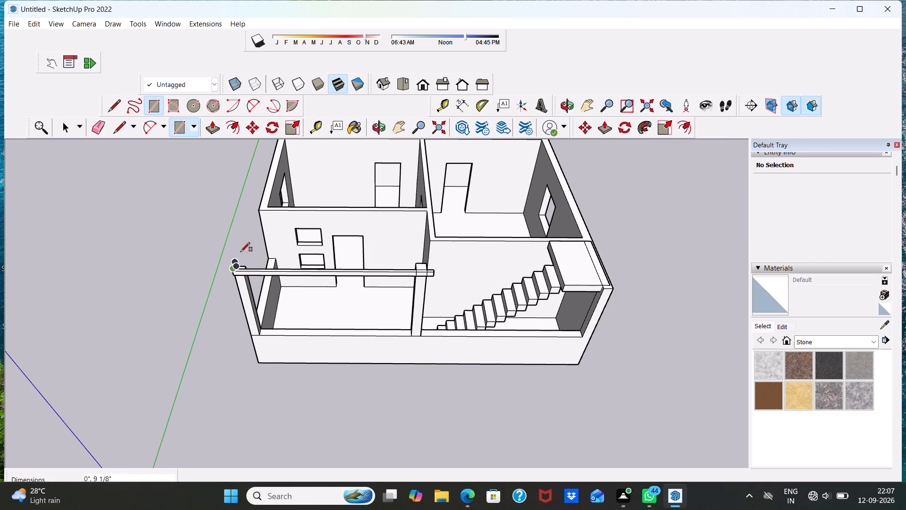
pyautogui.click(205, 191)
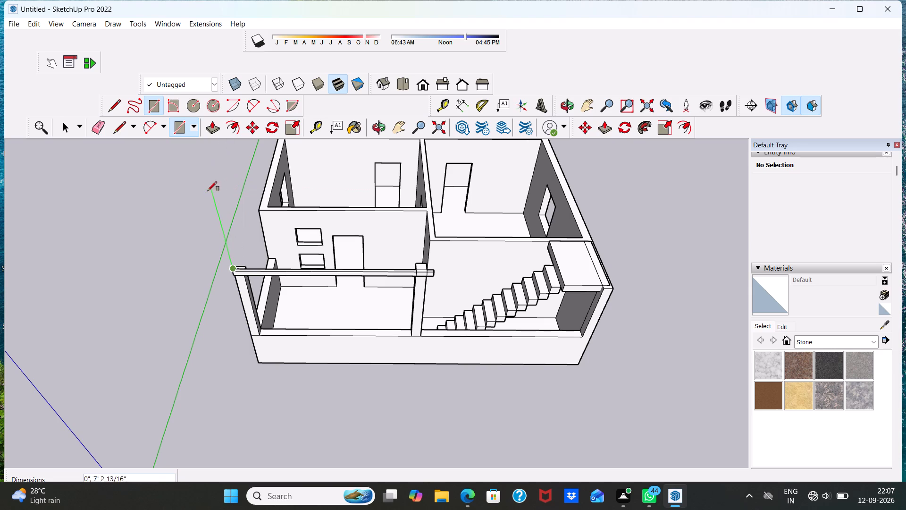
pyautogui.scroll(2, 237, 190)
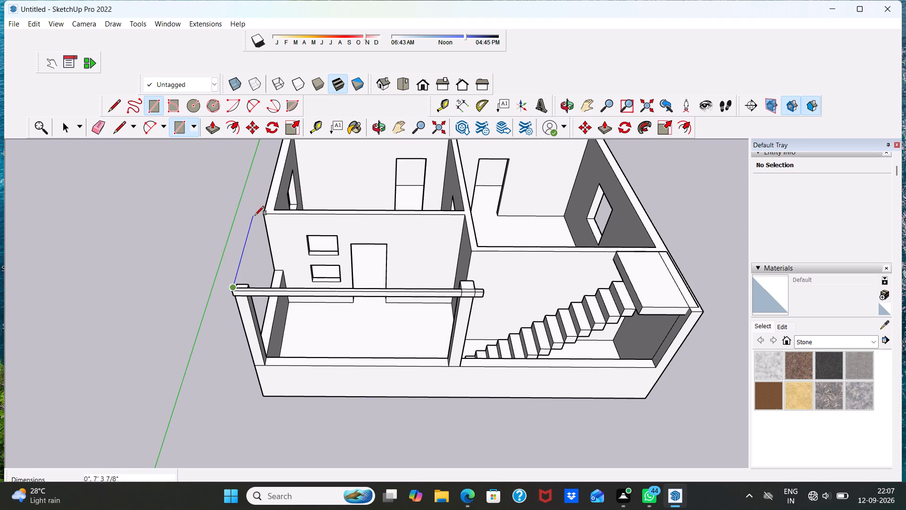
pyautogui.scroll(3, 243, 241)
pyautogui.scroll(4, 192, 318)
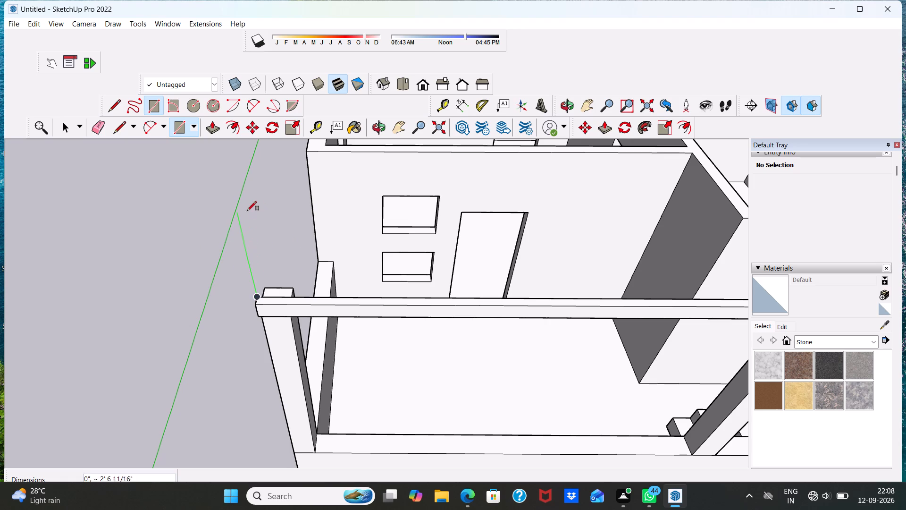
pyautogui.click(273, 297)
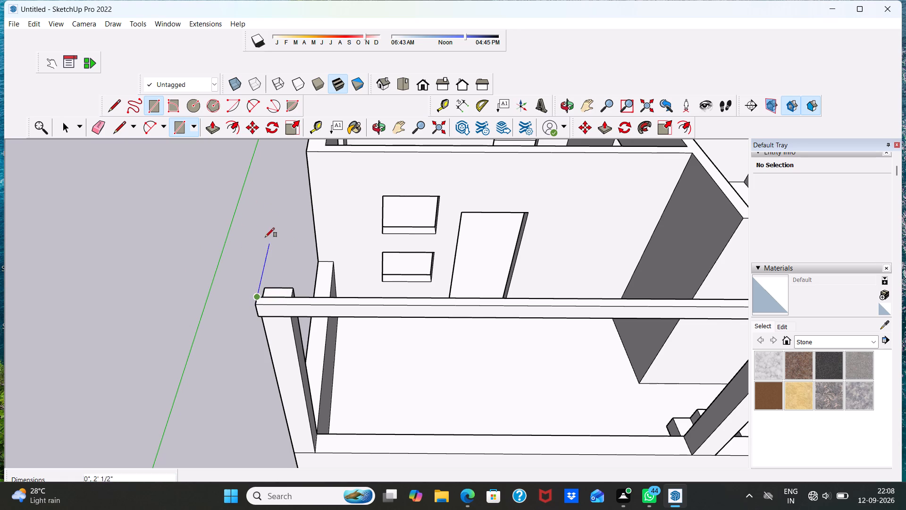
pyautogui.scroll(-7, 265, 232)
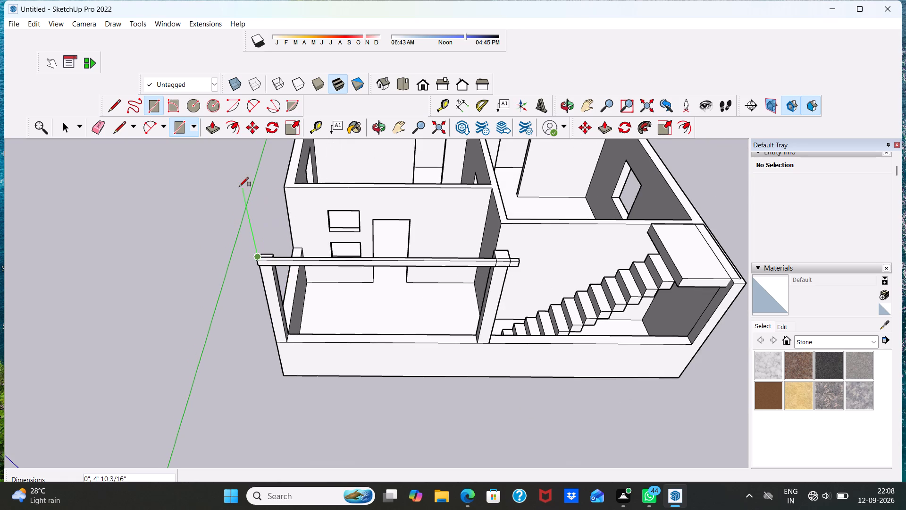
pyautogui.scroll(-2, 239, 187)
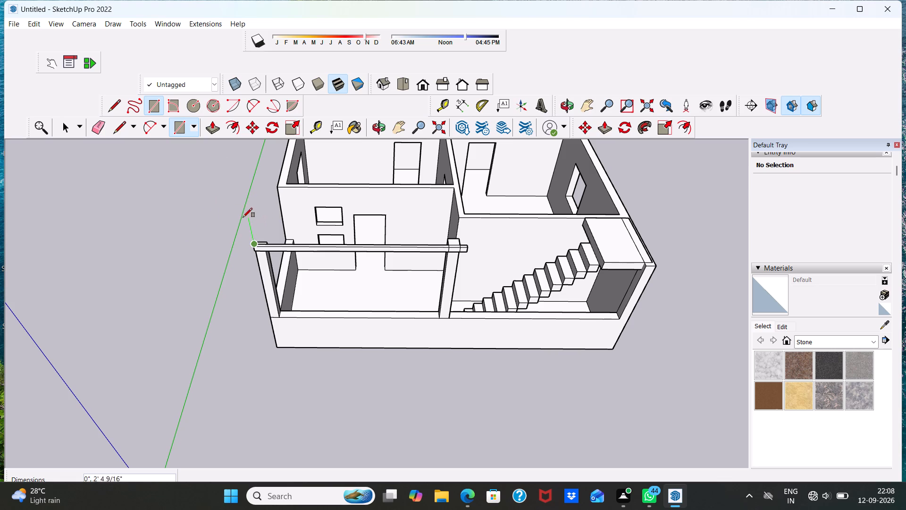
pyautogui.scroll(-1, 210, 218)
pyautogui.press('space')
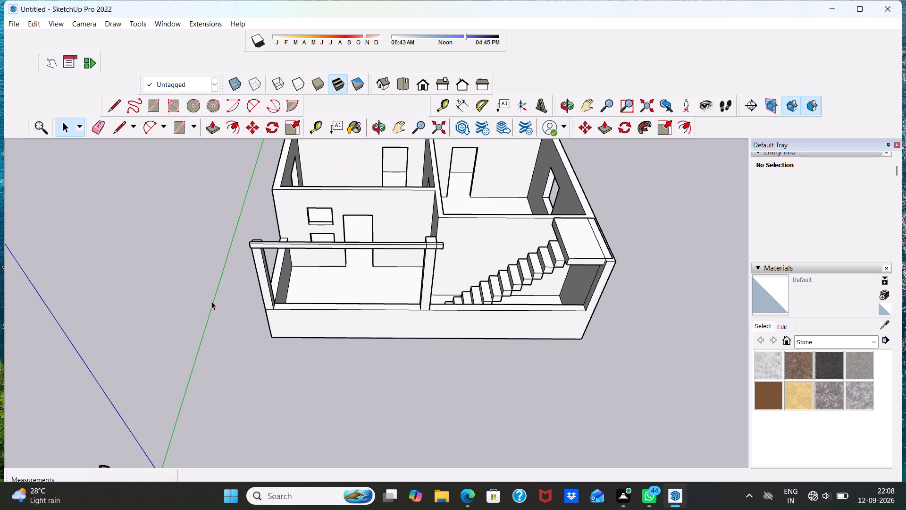
# Examine the front beam, its two posts and the porch walls from low and high front angles.
pyautogui.moveTo(387, 258); pyautogui.dragTo(407, 168, button='middle')
pyautogui.scroll(3, 407, 168)
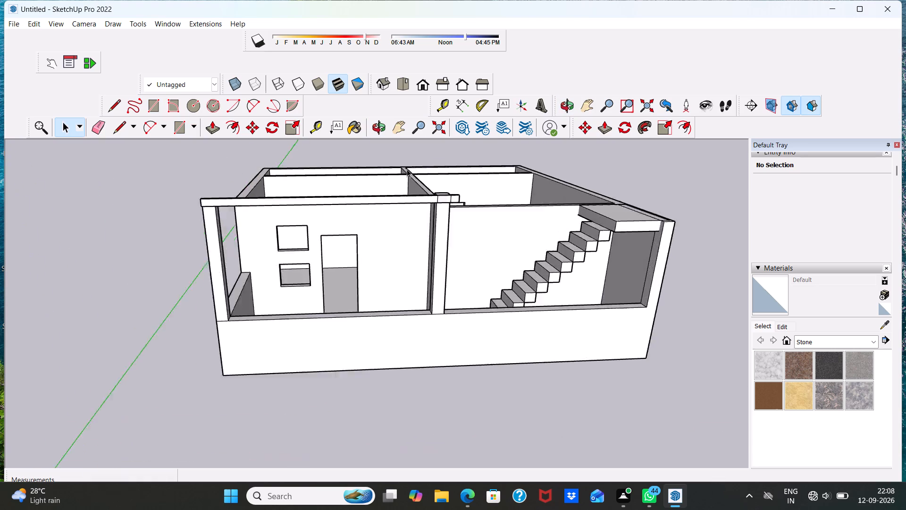
pyautogui.scroll(1, 407, 169)
pyautogui.scroll(-4, 409, 175)
pyautogui.moveTo(368, 233); pyautogui.dragTo(339, 201, button='middle')
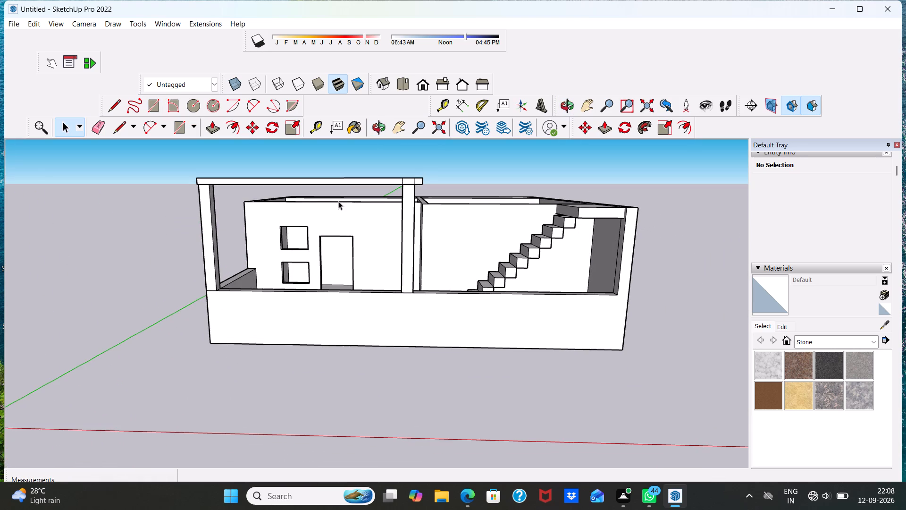
pyautogui.moveTo(338, 201); pyautogui.dragTo(341, 306, button='middle')
pyautogui.scroll(3, 173, 330)
pyautogui.scroll(2, 195, 277)
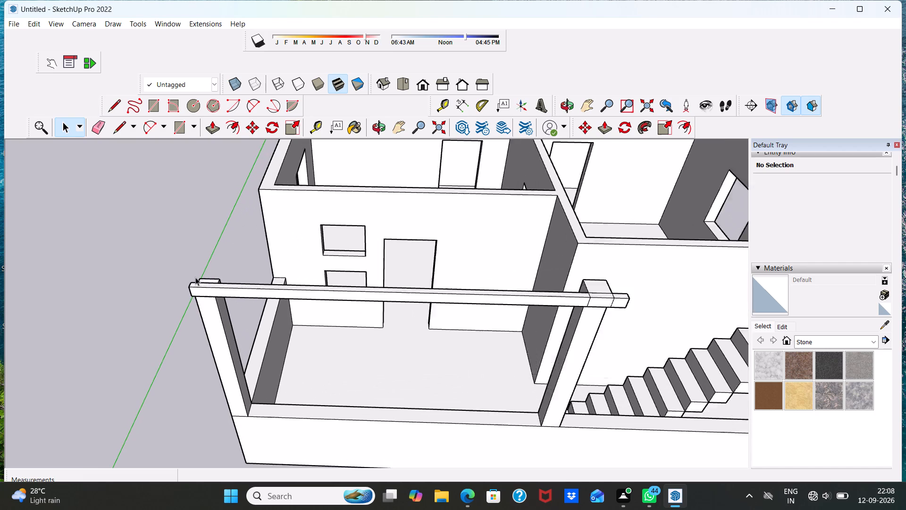
pyautogui.scroll(1, 195, 277)
pyautogui.scroll(-1, 195, 277)
pyautogui.moveTo(201, 299); pyautogui.dragTo(236, 234, button='middle')
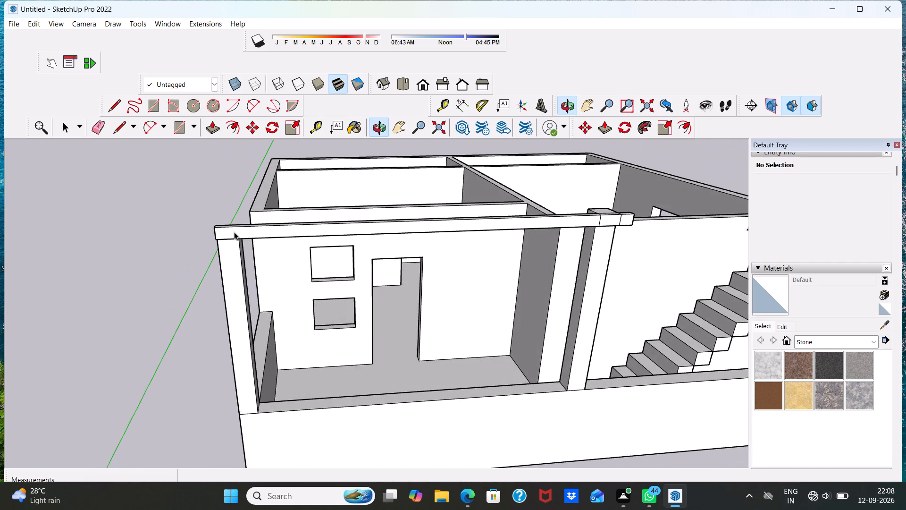
pyautogui.scroll(3, 234, 232)
pyautogui.scroll(-2, 240, 252)
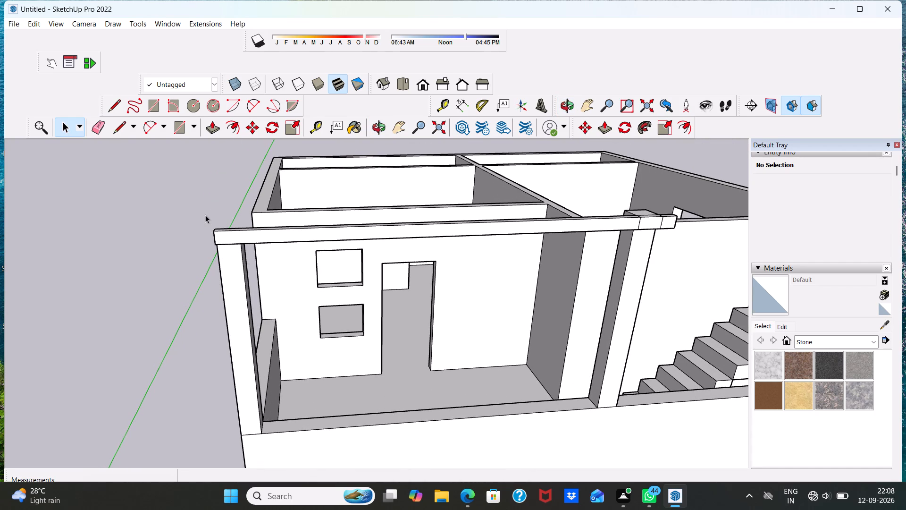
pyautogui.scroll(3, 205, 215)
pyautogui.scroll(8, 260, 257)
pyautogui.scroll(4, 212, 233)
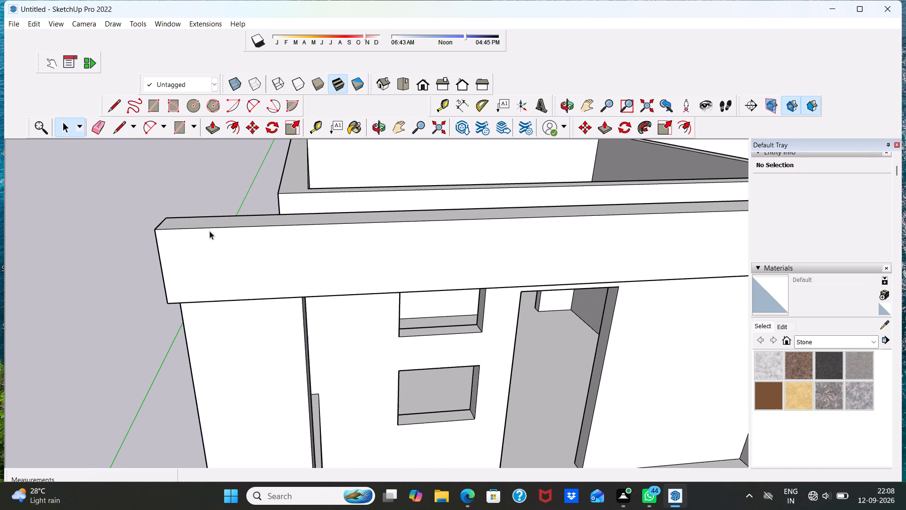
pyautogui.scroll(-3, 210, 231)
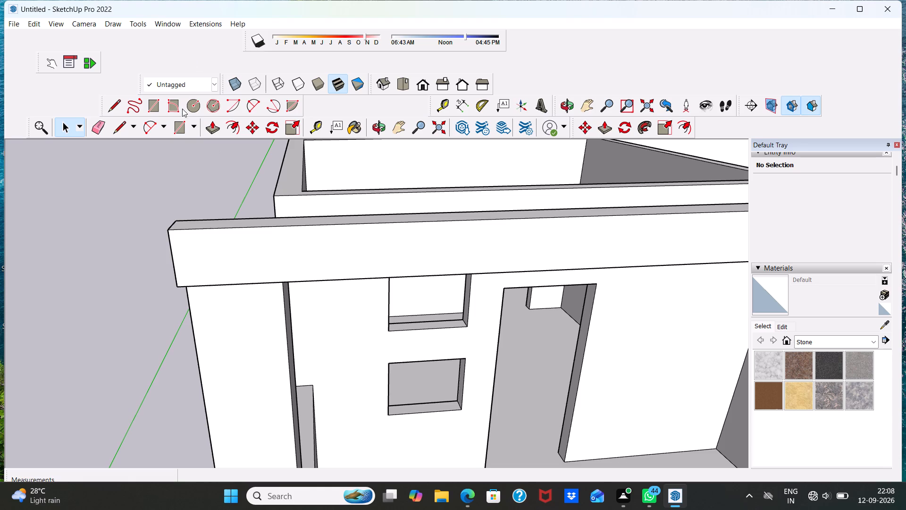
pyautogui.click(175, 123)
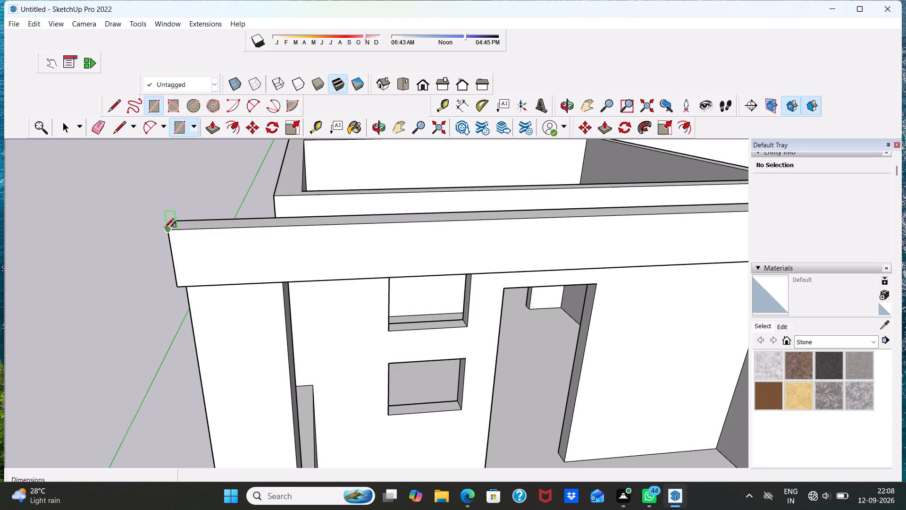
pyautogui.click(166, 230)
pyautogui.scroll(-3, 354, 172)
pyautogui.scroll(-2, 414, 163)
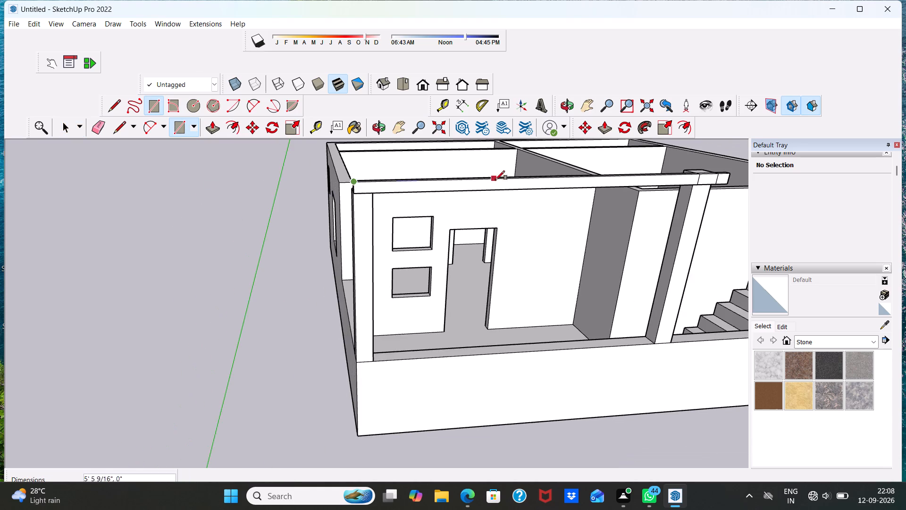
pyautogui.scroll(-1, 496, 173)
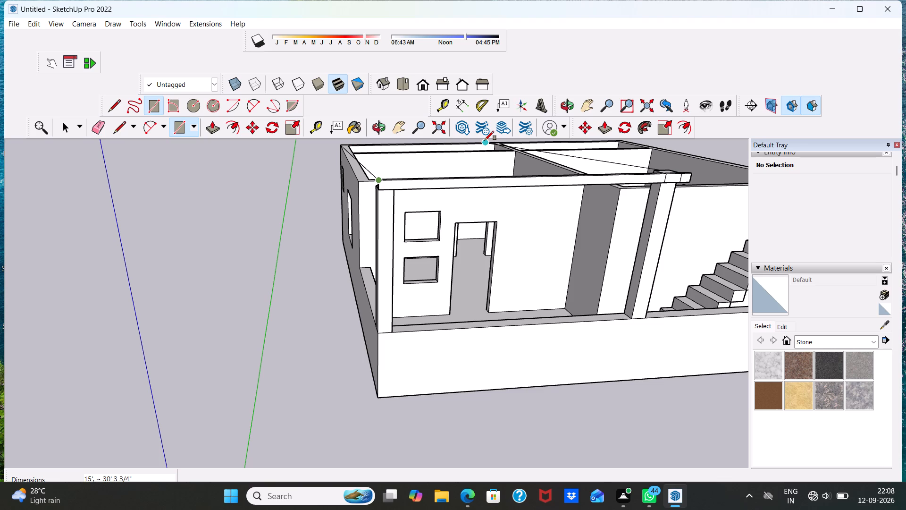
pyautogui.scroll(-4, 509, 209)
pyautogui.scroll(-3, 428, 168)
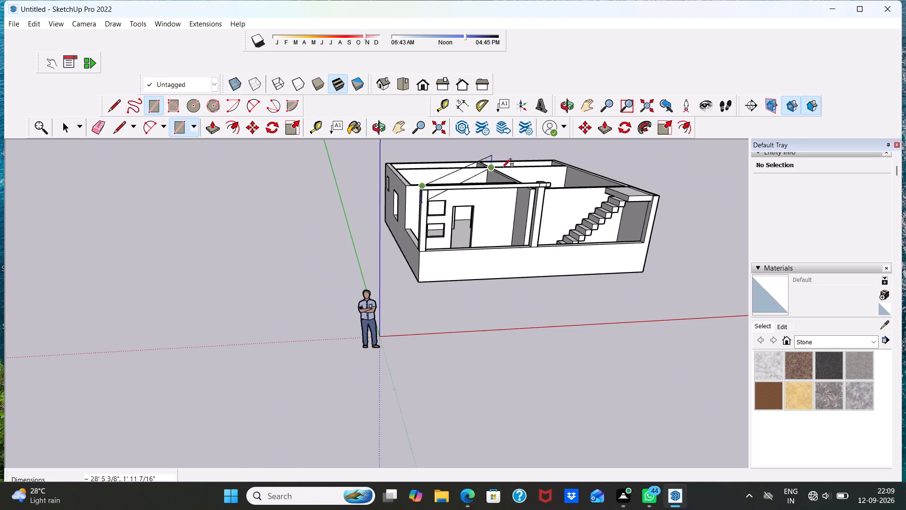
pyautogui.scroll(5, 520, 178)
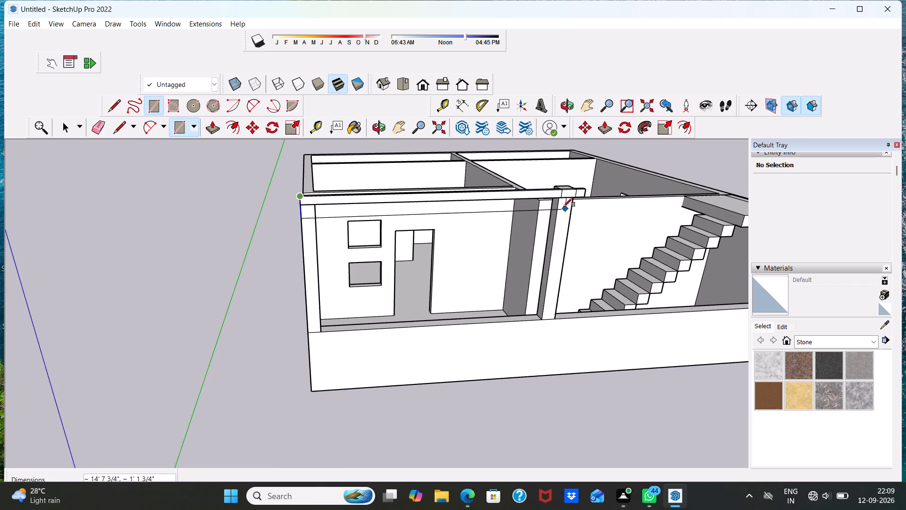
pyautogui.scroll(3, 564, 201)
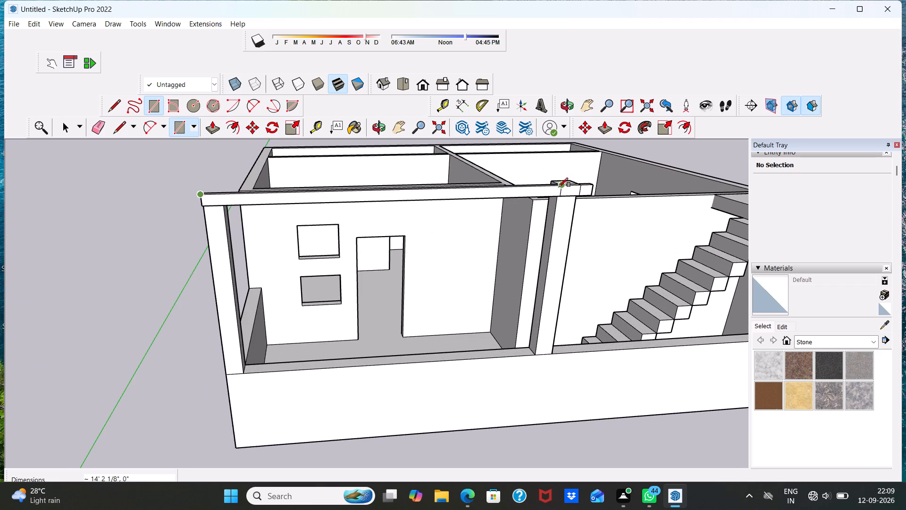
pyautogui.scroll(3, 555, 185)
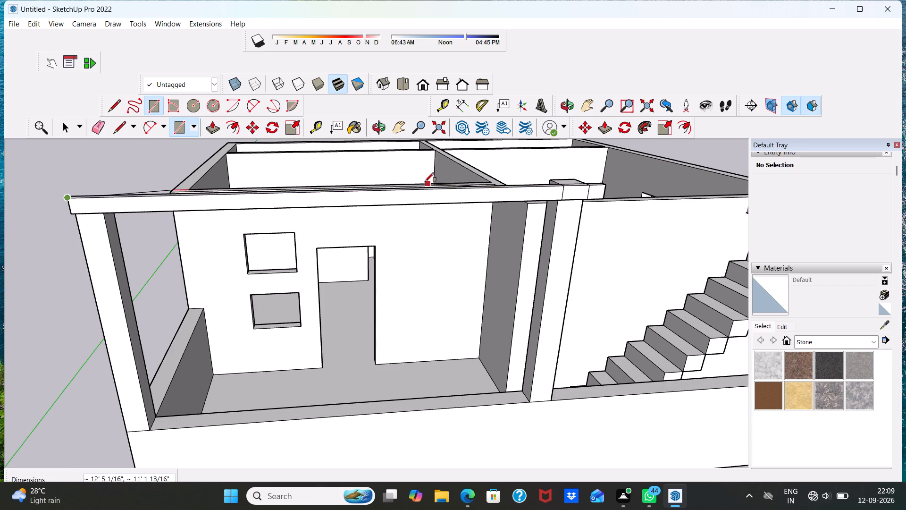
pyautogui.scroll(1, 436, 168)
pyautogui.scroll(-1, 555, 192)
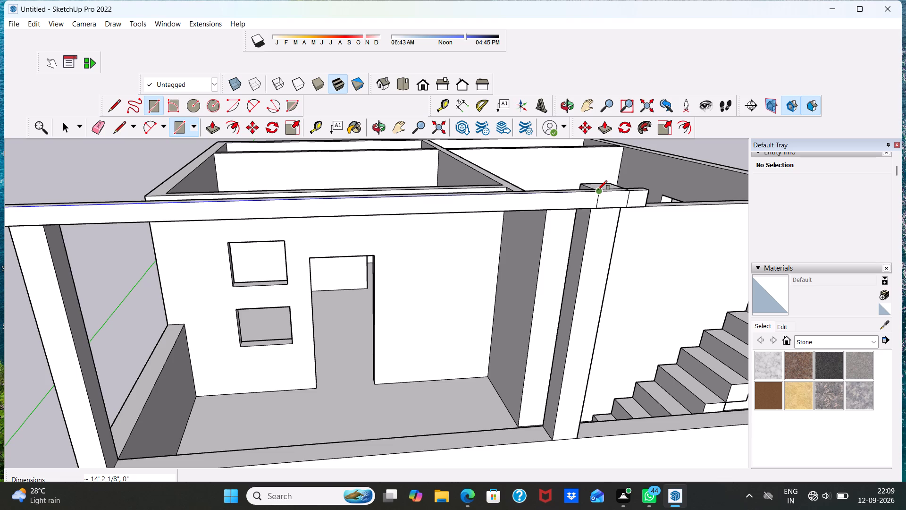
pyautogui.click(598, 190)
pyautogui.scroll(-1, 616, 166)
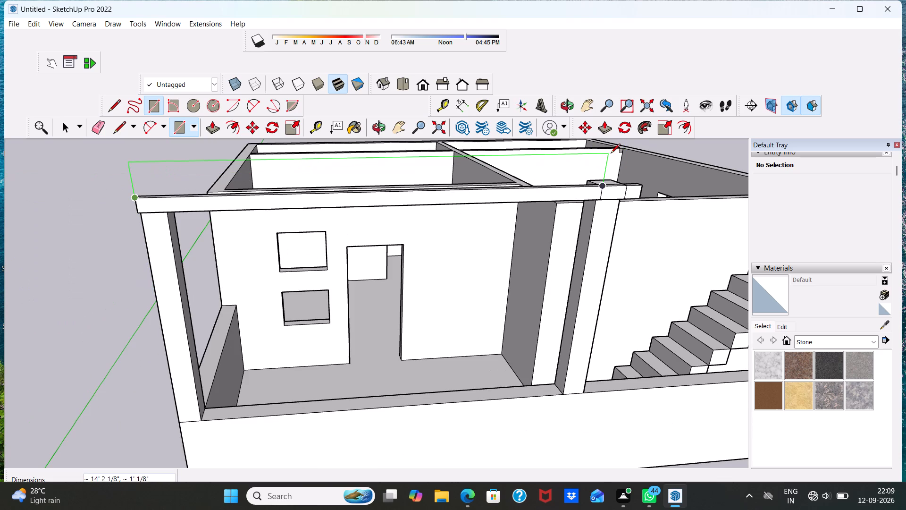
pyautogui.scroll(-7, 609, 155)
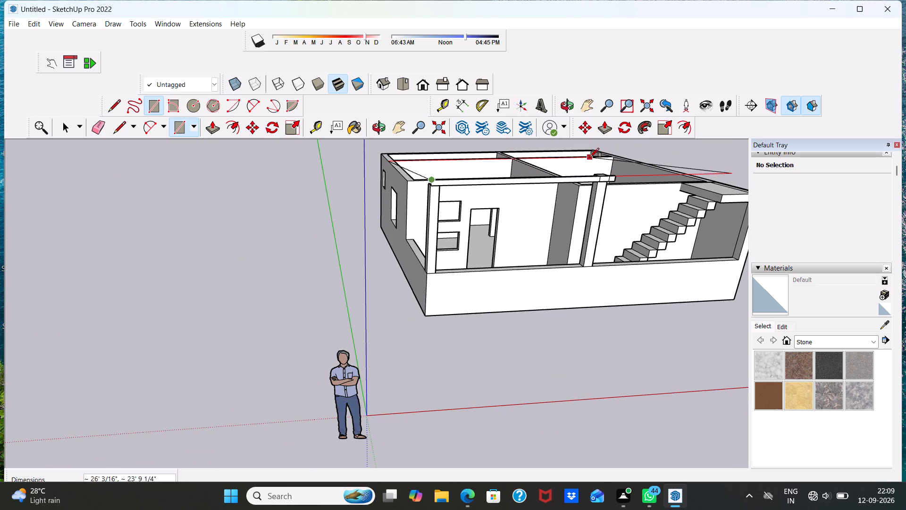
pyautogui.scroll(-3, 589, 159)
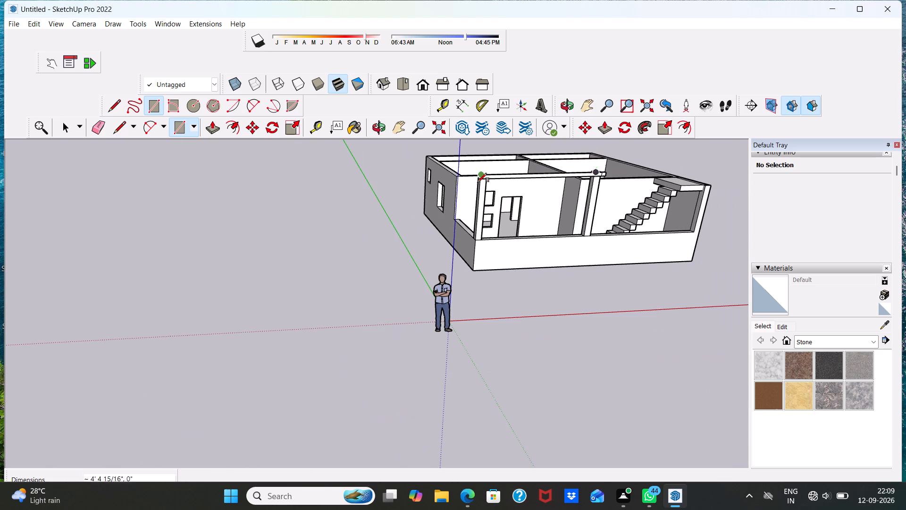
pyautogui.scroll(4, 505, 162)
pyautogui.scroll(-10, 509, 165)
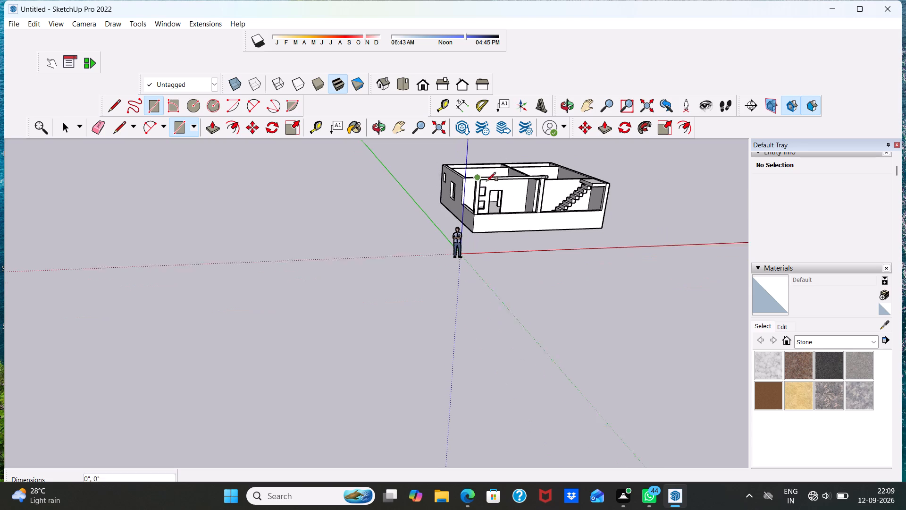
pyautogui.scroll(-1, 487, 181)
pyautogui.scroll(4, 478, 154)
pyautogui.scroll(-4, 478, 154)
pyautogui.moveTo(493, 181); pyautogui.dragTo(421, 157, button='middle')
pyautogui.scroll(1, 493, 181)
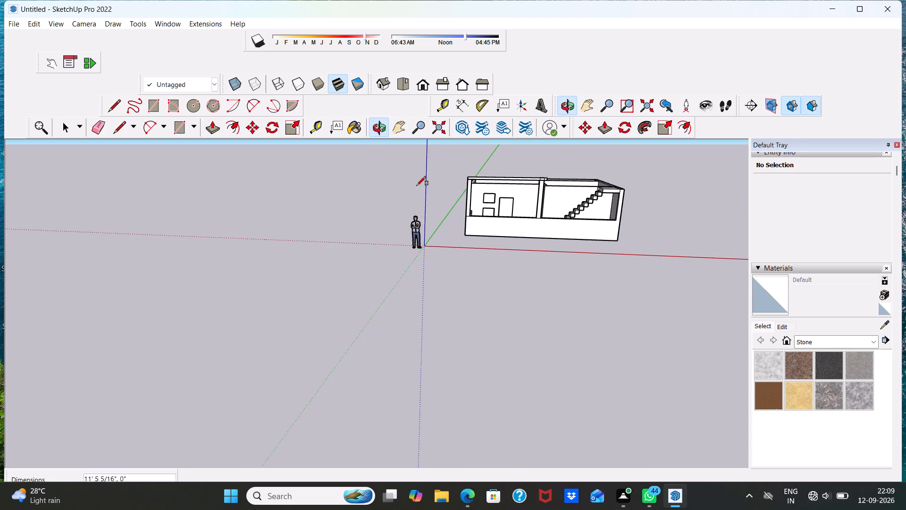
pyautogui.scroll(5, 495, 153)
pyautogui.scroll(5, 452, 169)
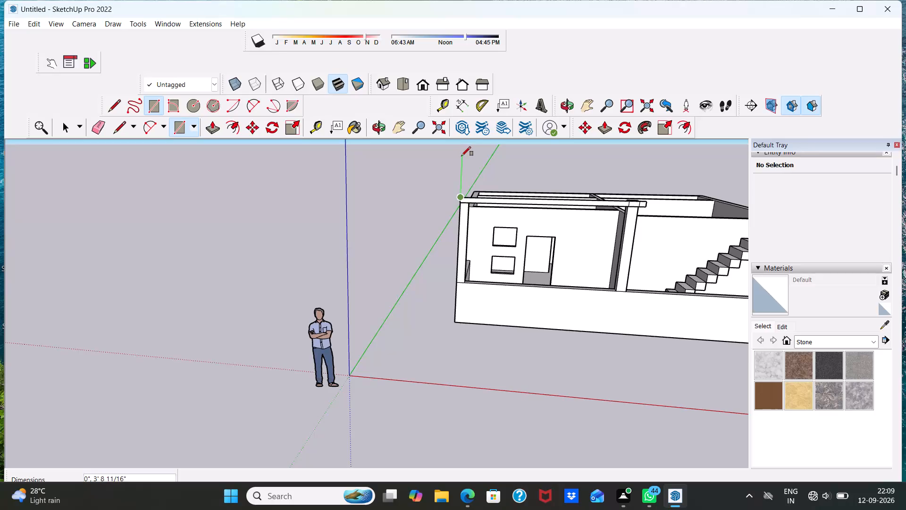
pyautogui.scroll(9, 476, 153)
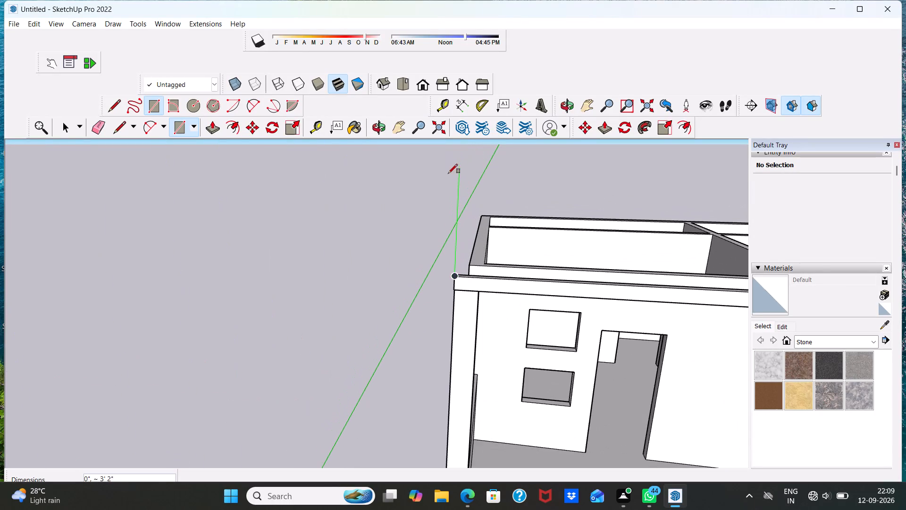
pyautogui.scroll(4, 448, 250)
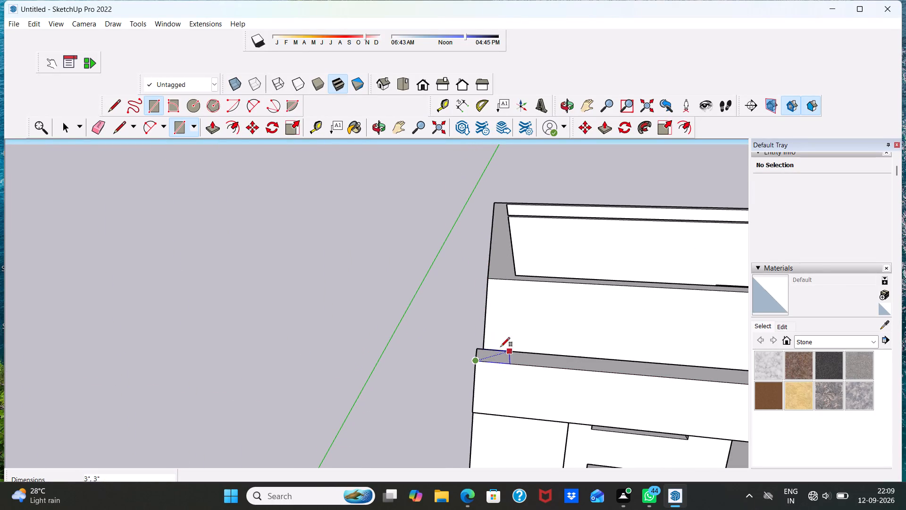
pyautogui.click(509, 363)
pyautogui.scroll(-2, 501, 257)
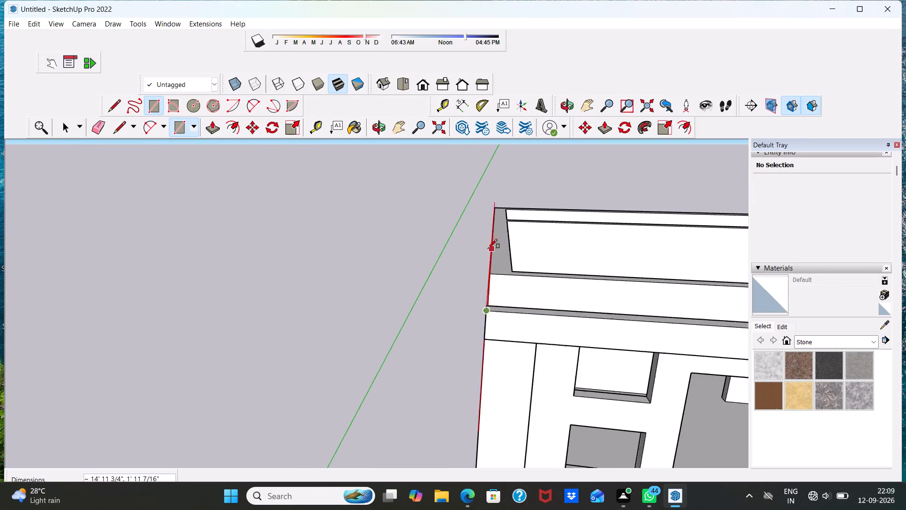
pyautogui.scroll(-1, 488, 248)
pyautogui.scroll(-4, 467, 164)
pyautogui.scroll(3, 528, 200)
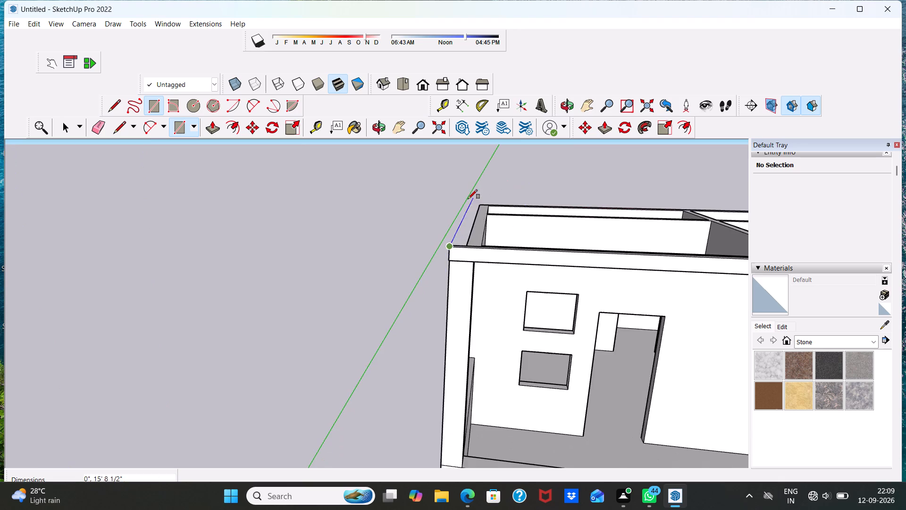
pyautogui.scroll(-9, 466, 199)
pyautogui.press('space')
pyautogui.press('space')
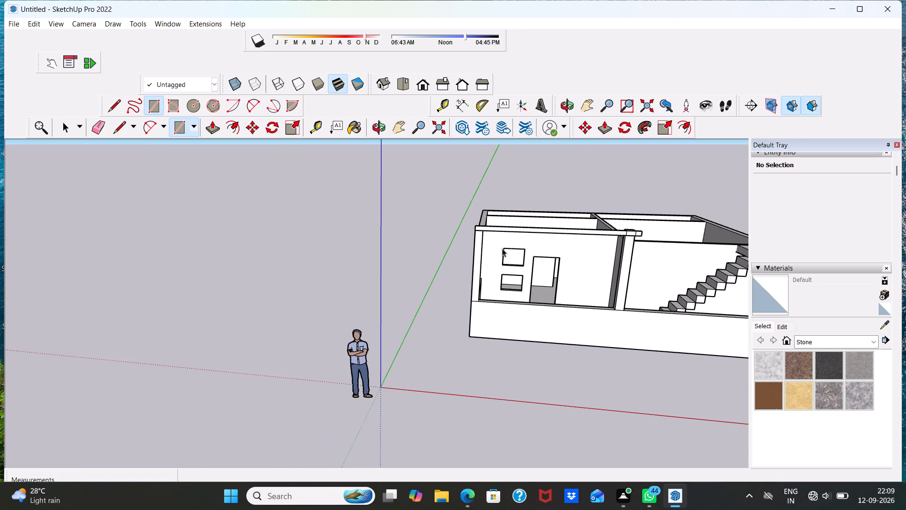
# Draw an upright rectangle about 15' 3 3/8" wide and 5' 6" high on the front beam, starting from its end farthest from the stairs.
pyautogui.moveTo(502, 248); pyautogui.dragTo(454, 170, button='middle')
pyautogui.moveTo(495, 229); pyautogui.dragTo(603, 405, button='middle')
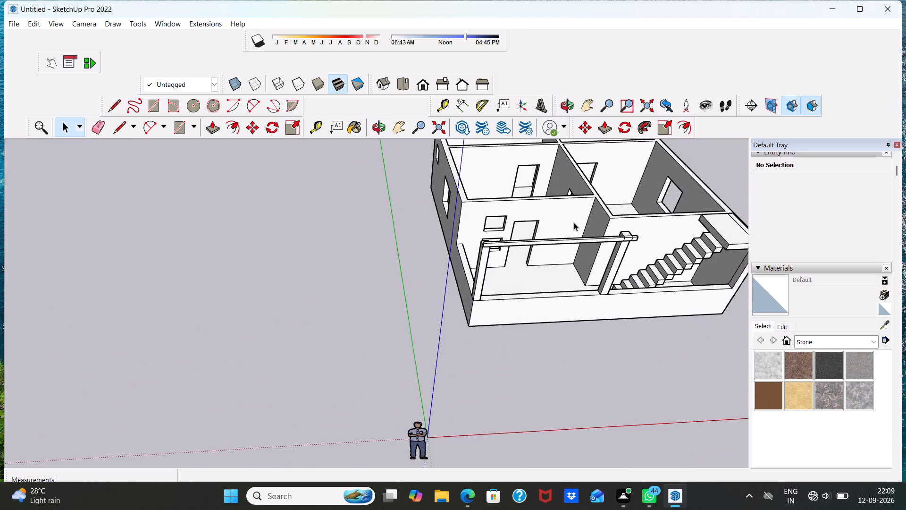
pyautogui.scroll(4, 574, 222)
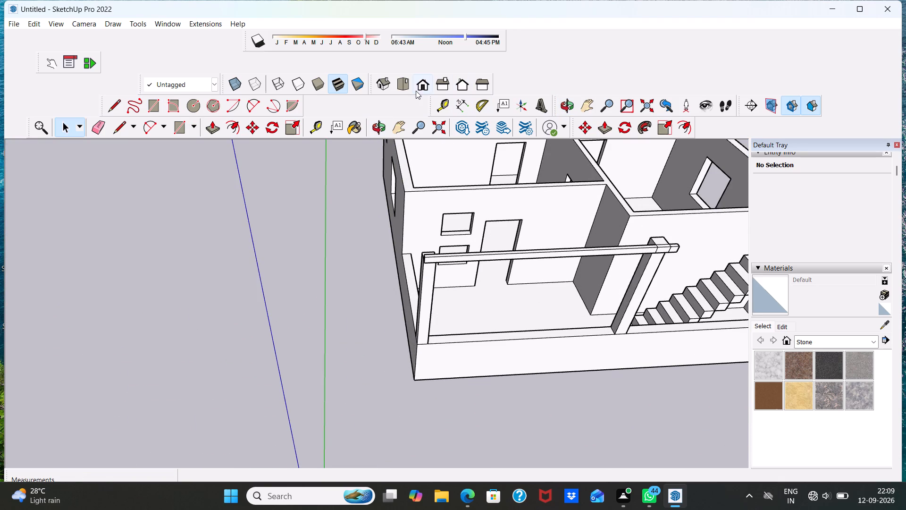
pyautogui.click(421, 82)
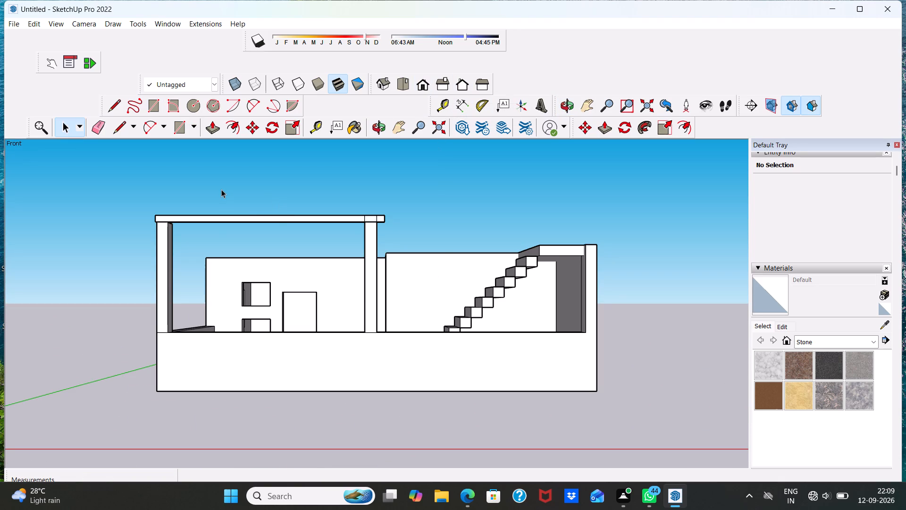
pyautogui.scroll(2, 211, 129)
pyautogui.click(148, 100)
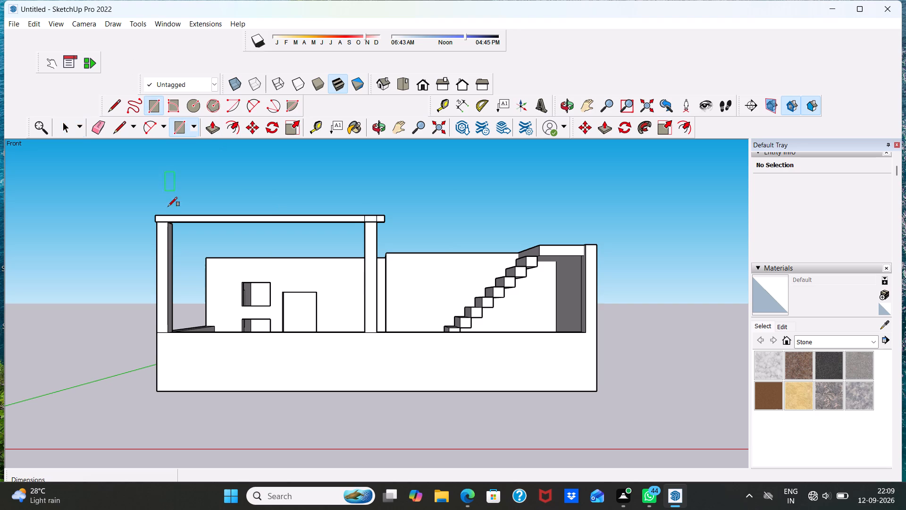
pyautogui.scroll(-1, 192, 272)
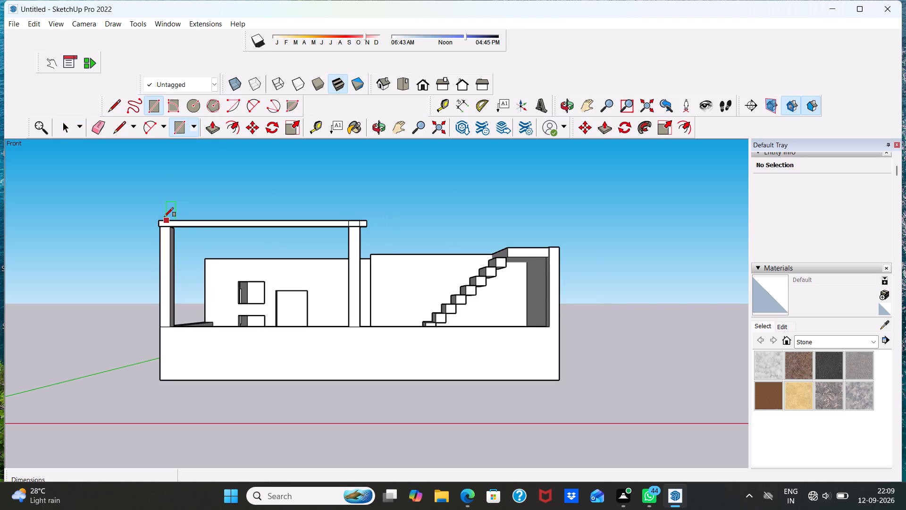
pyautogui.click(159, 222)
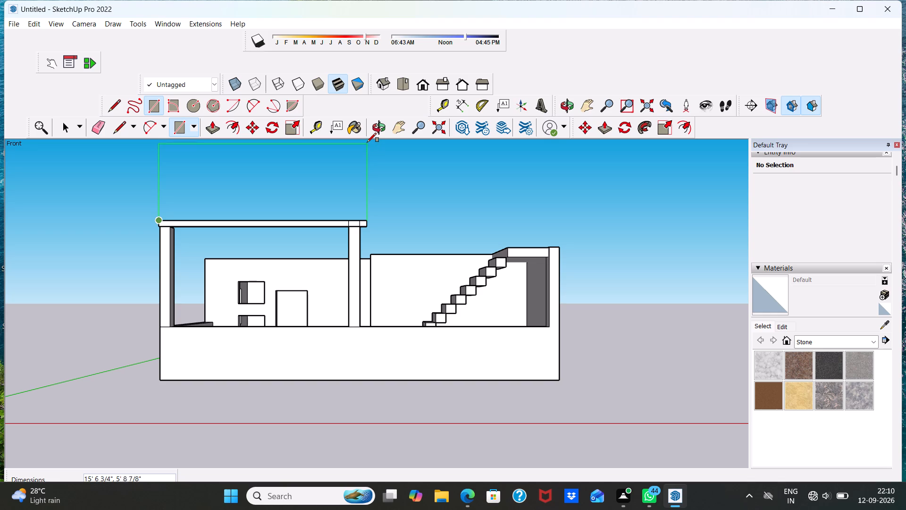
pyautogui.scroll(2, 369, 154)
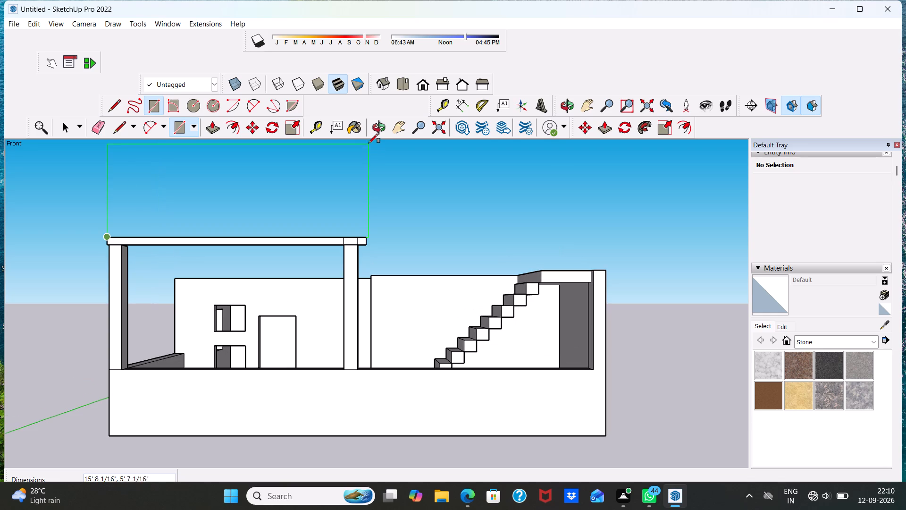
pyautogui.scroll(-1, 368, 136)
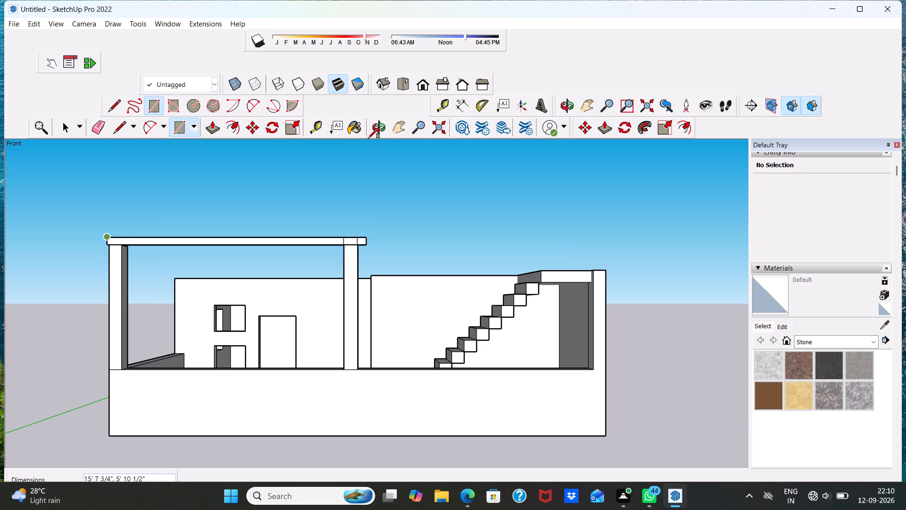
pyautogui.scroll(1, 363, 158)
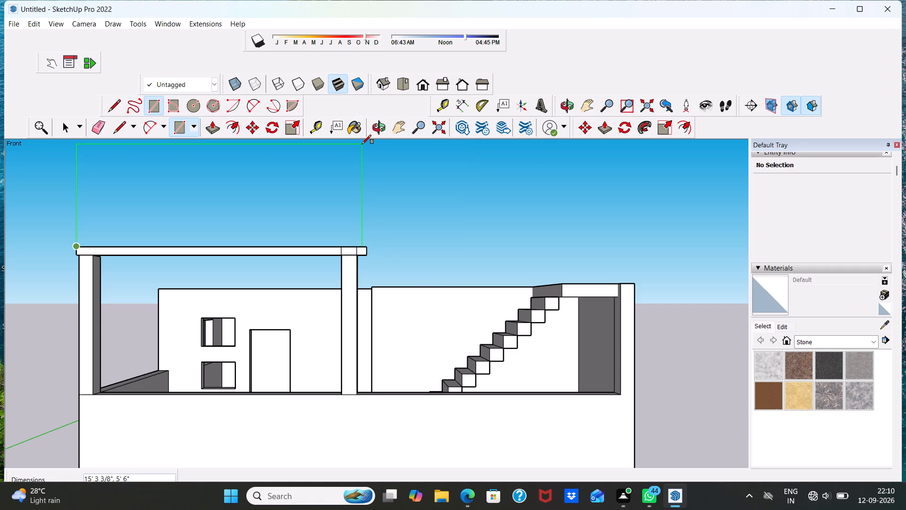
pyautogui.click(362, 144)
pyautogui.scroll(-5, 356, 163)
pyautogui.scroll(5, 277, 215)
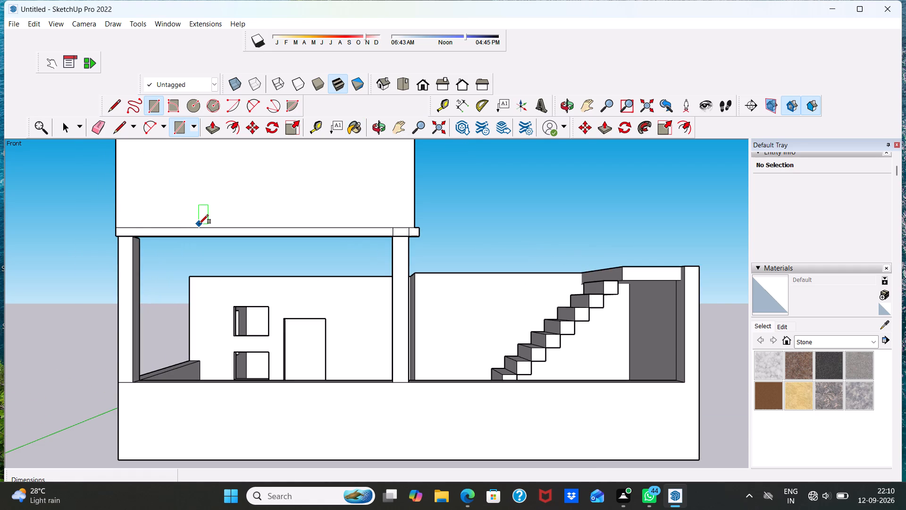
pyautogui.press('space')
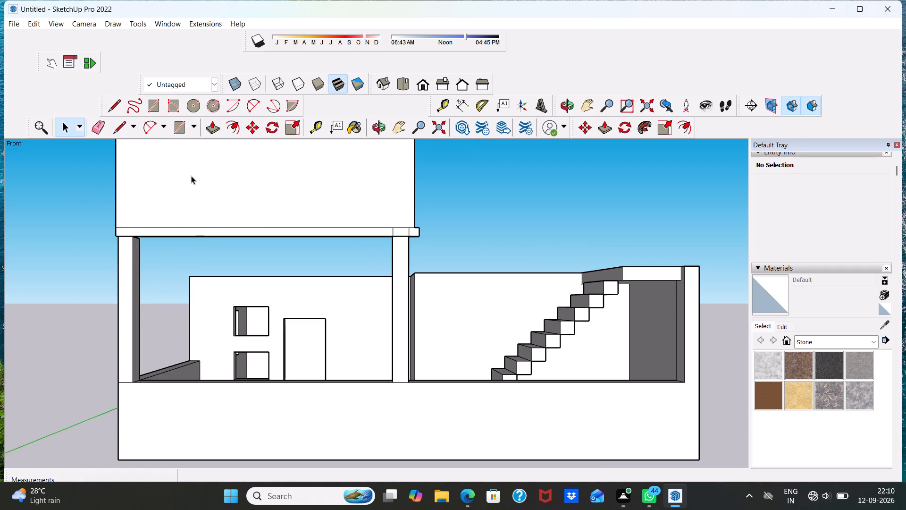
# Offset the outline of the upright rectangle above the front beam inward by about 5 3/16" to form a border.
pyautogui.scroll(-3, 211, 195)
pyautogui.scroll(2, 278, 181)
pyautogui.scroll(-1, 278, 181)
pyautogui.moveTo(267, 213); pyautogui.dragTo(286, 266, button='middle')
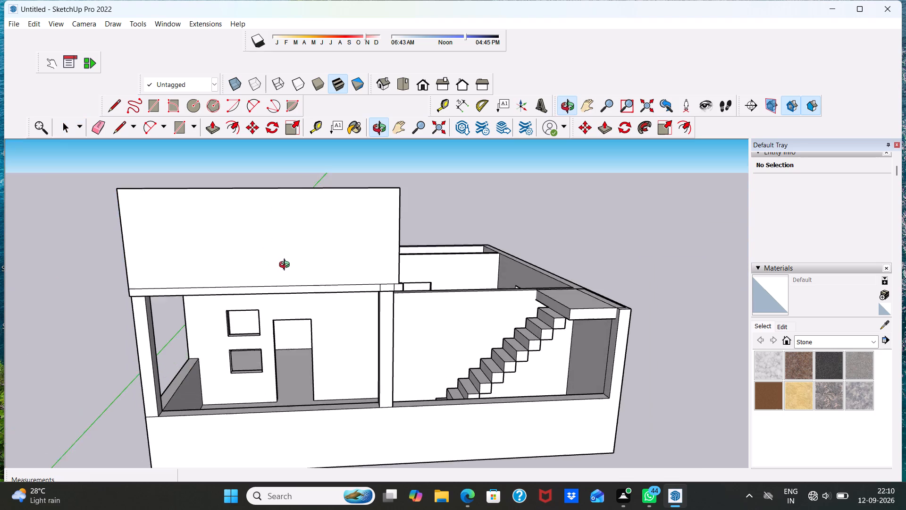
pyautogui.moveTo(286, 266); pyautogui.dragTo(287, 269, button='middle')
pyautogui.scroll(3, 269, 242)
pyautogui.moveTo(257, 244); pyautogui.dragTo(297, 215, button='middle')
pyautogui.scroll(3, 210, 151)
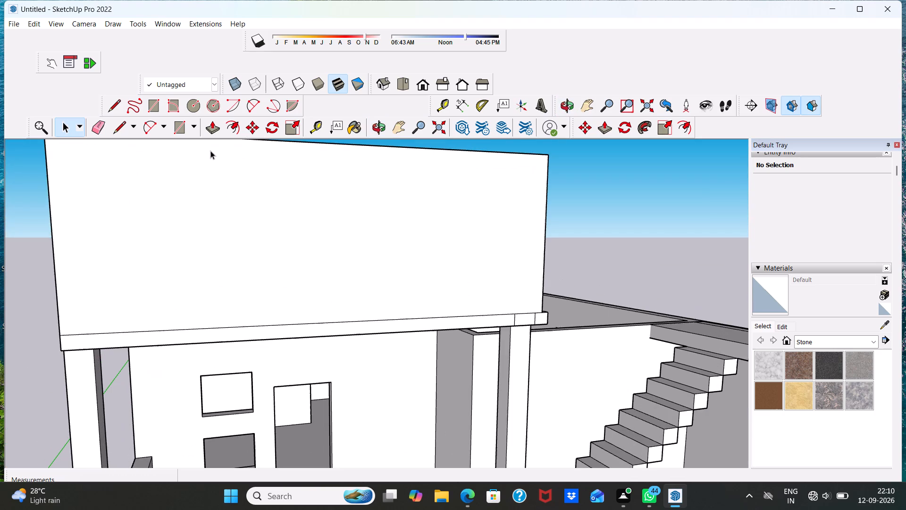
pyautogui.click(233, 124)
pyautogui.click(55, 238)
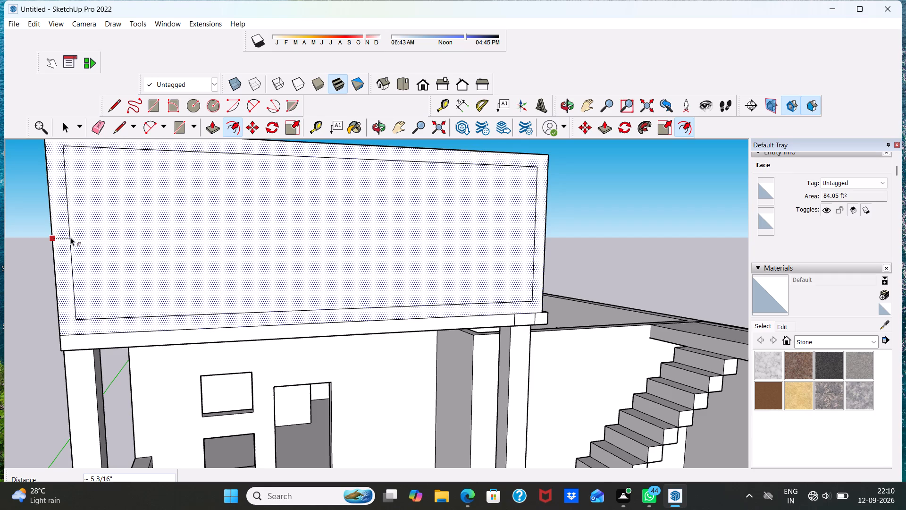
pyautogui.click(70, 237)
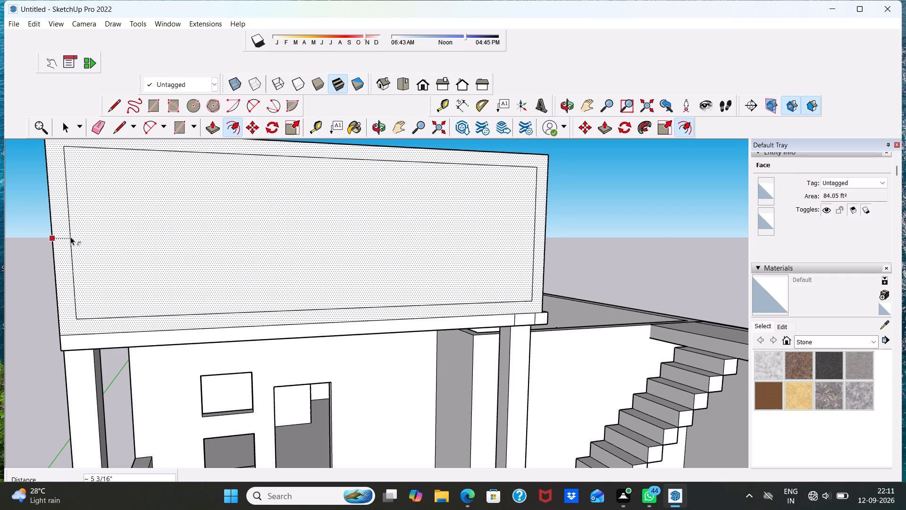
pyautogui.press('space')
pyautogui.press('space')
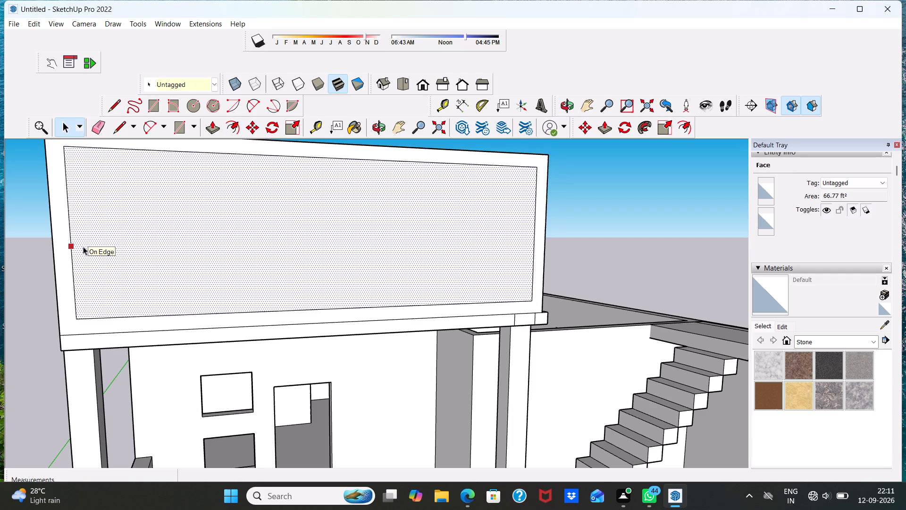
pyautogui.click(0, 306)
pyautogui.click(132, 392)
# Push/Pull the border face on the back of the upright rectangle 3" toward the house.
pyautogui.scroll(2, 171, 309)
pyautogui.scroll(-8, 168, 306)
pyautogui.scroll(2, 410, 245)
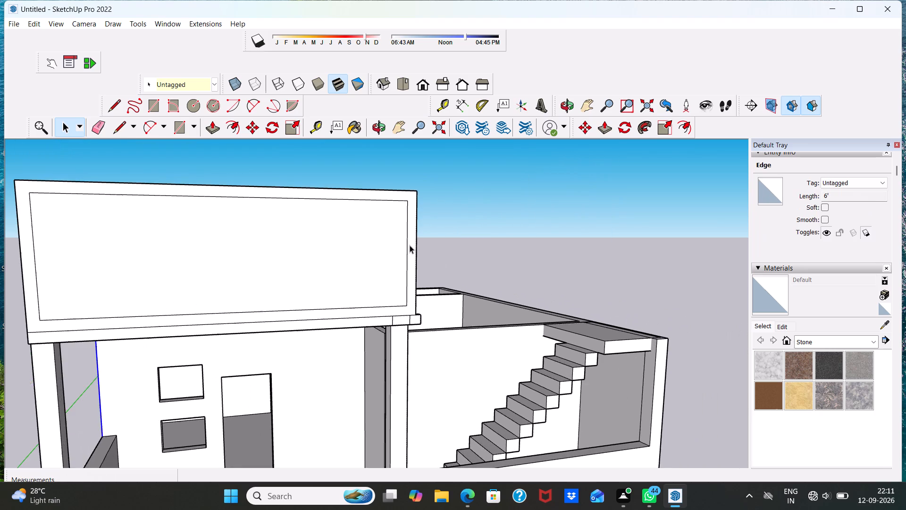
pyautogui.scroll(-1, 398, 246)
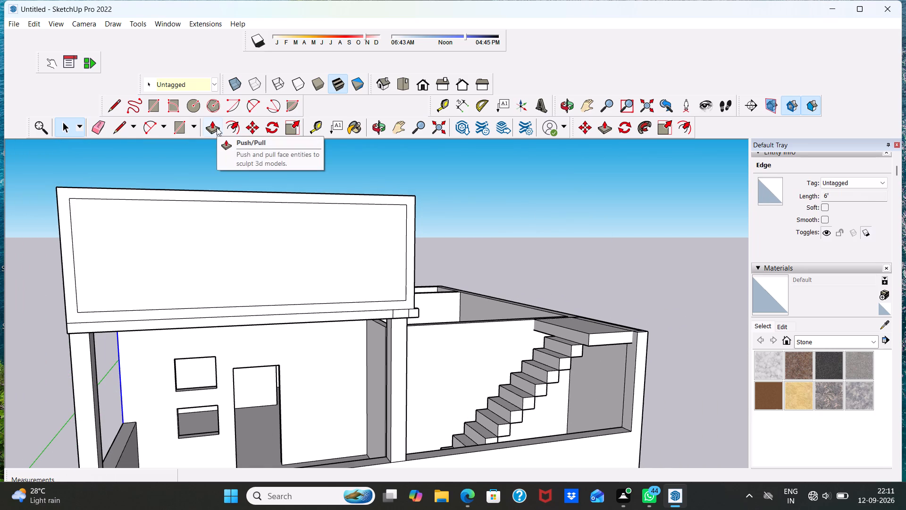
pyautogui.click(213, 123)
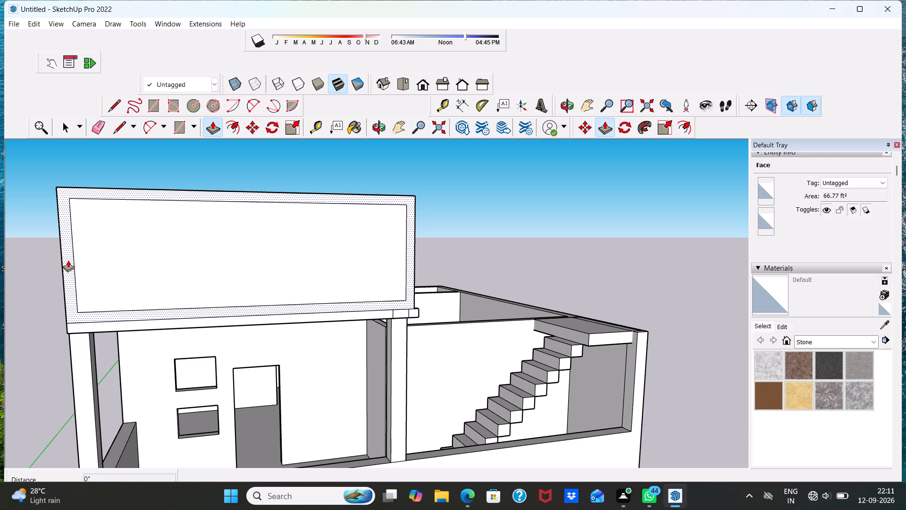
pyautogui.moveTo(114, 326); pyautogui.dragTo(75, 267, button='middle')
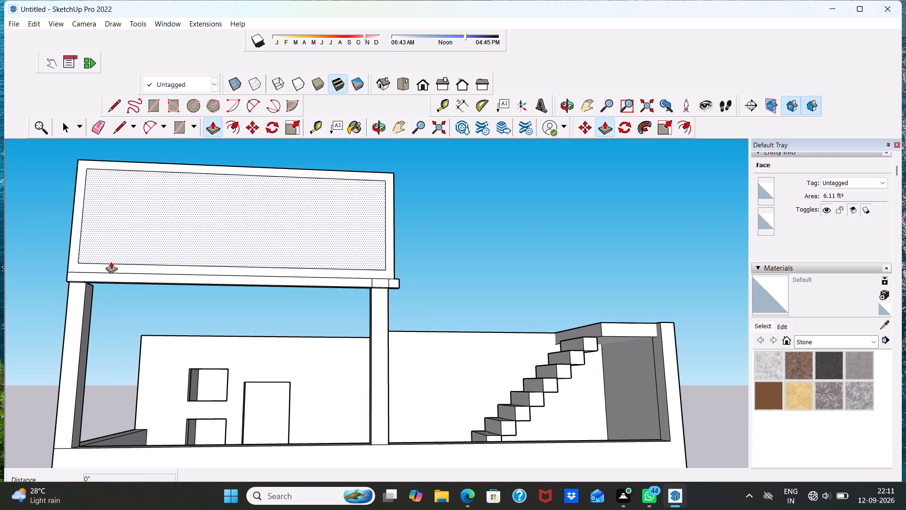
pyautogui.scroll(3, 118, 261)
pyautogui.moveTo(107, 260); pyautogui.dragTo(272, 345, button='middle')
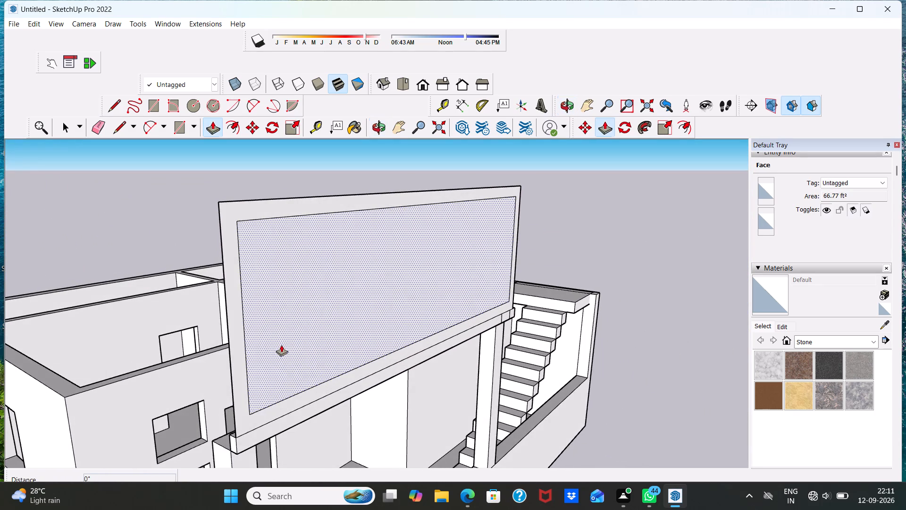
pyautogui.scroll(1, 281, 345)
pyautogui.moveTo(201, 374); pyautogui.dragTo(280, 378, button='middle')
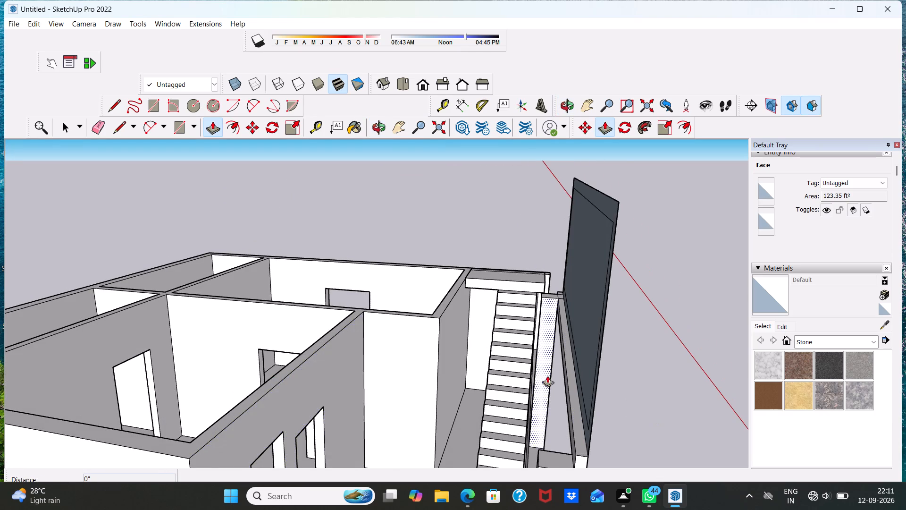
pyautogui.moveTo(547, 375); pyautogui.dragTo(706, 423, button='middle')
pyautogui.scroll(-1, 551, 200)
pyautogui.scroll(5, 605, 240)
pyautogui.scroll(2, 551, 199)
pyautogui.click(544, 207)
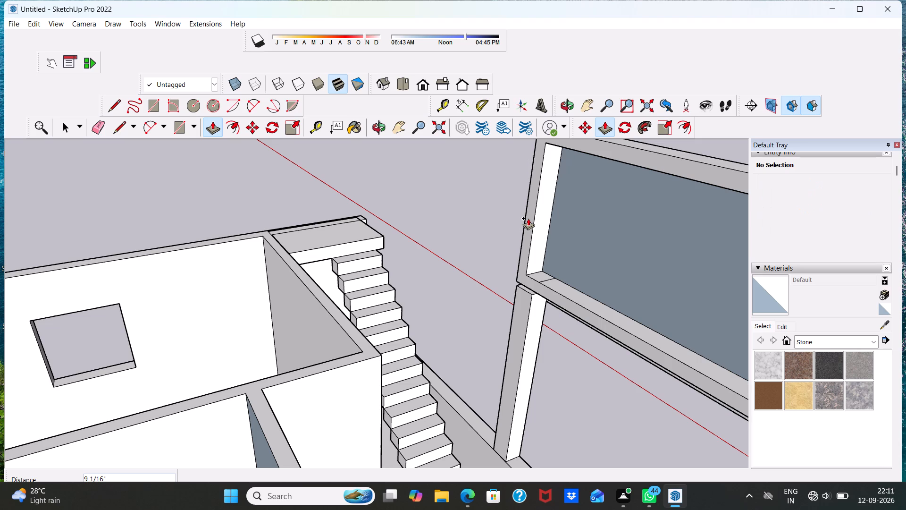
pyautogui.press('3')
pyautogui.hotkey('shift', '"')
pyautogui.press('Return')
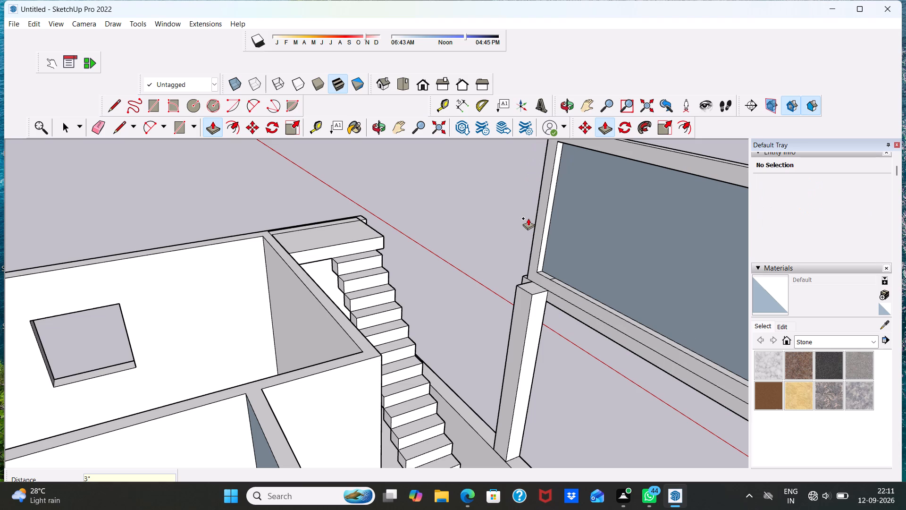
# Push/Pull the inner panel on the back of the upright rectangle 3" toward the house, flush with its border.
pyautogui.scroll(3, 621, 351)
pyautogui.scroll(-5, 589, 257)
pyautogui.moveTo(582, 262); pyautogui.dragTo(352, 225, button='middle')
pyautogui.scroll(1, 351, 225)
pyautogui.scroll(-5, 346, 256)
pyautogui.scroll(-3, 307, 277)
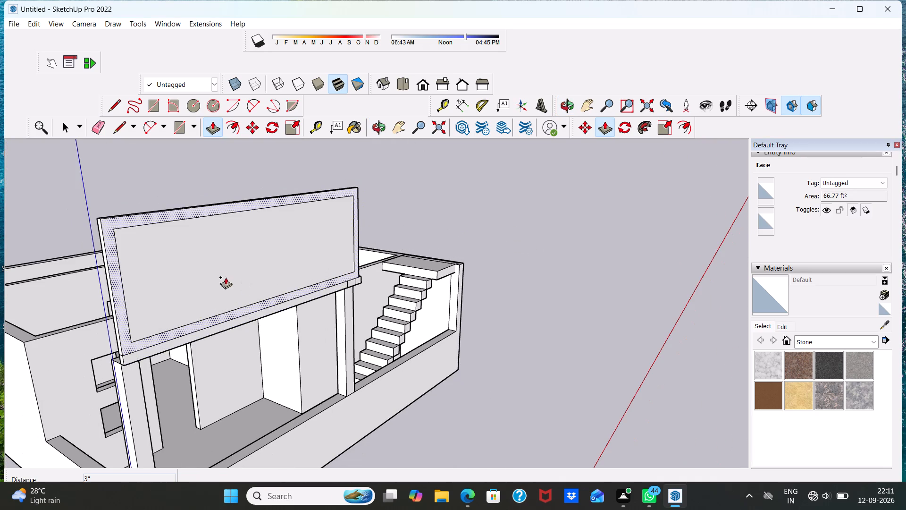
pyautogui.moveTo(71, 297); pyautogui.dragTo(243, 366, button='middle')
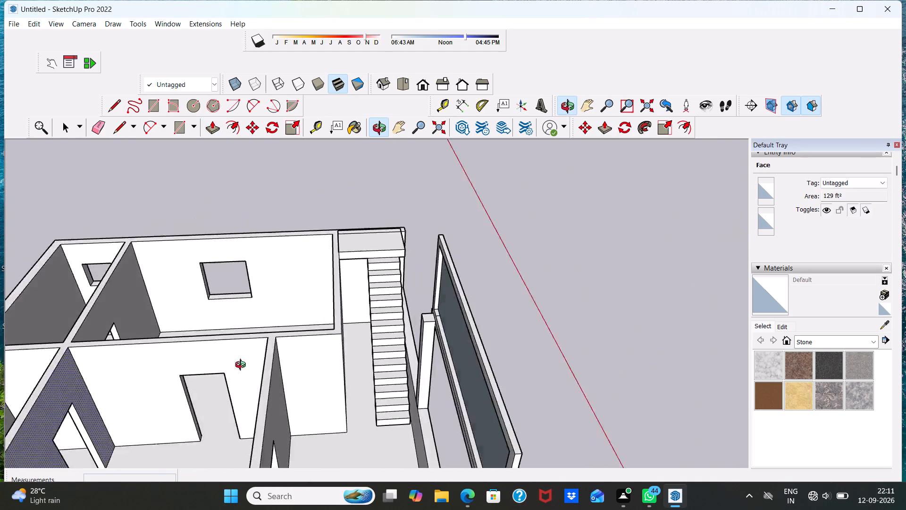
pyautogui.moveTo(243, 366); pyautogui.dragTo(366, 351, button='middle')
pyautogui.moveTo(626, 308); pyautogui.dragTo(500, 295, button='middle')
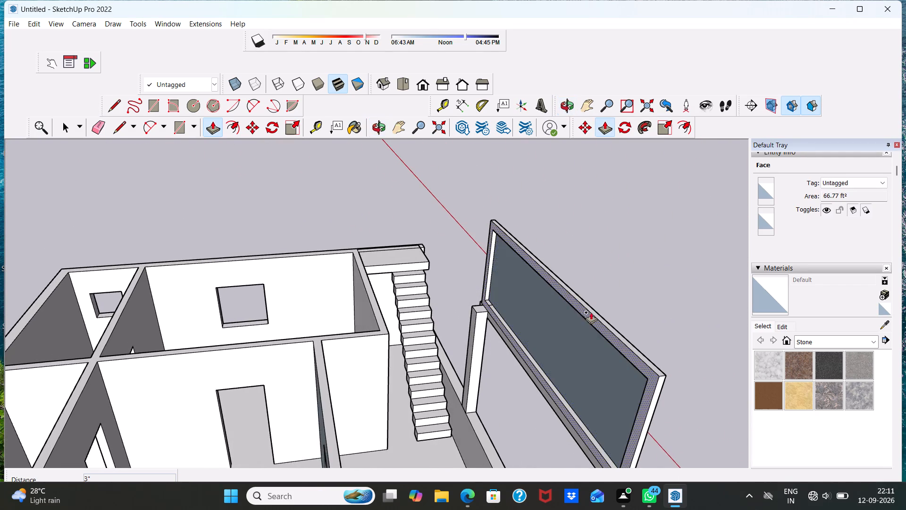
pyautogui.scroll(3, 572, 324)
pyautogui.click(576, 343)
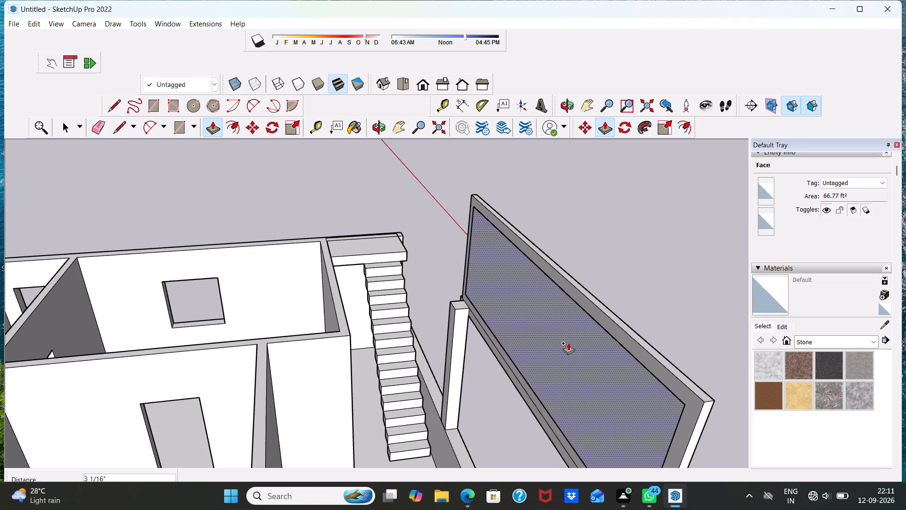
pyautogui.write('3"')
pyautogui.press('Return')
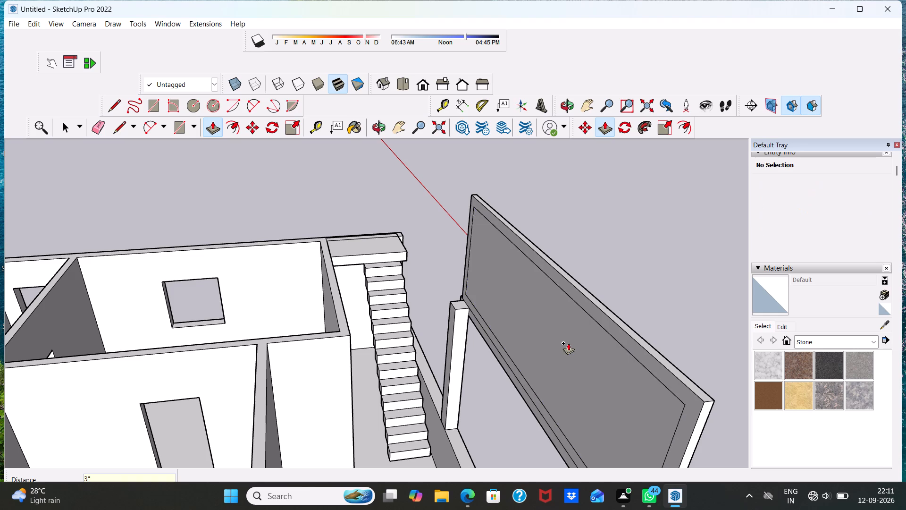
# Examine the thickened upright panel and the front beam from the front, from above and from below.
pyautogui.scroll(-1, 585, 320)
pyautogui.moveTo(601, 328); pyautogui.dragTo(392, 272, button='middle')
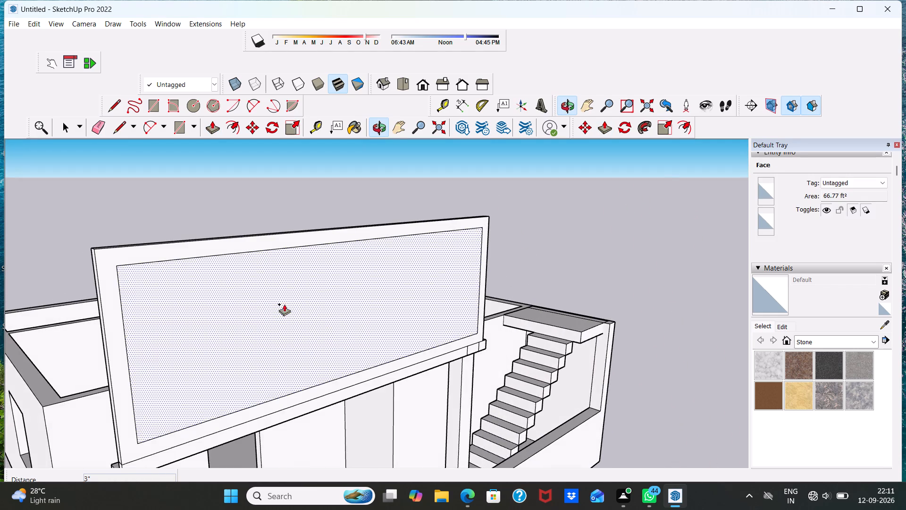
pyautogui.scroll(3, 270, 302)
pyautogui.scroll(-7, 269, 300)
pyautogui.moveTo(305, 357); pyautogui.dragTo(212, 308, button='middle')
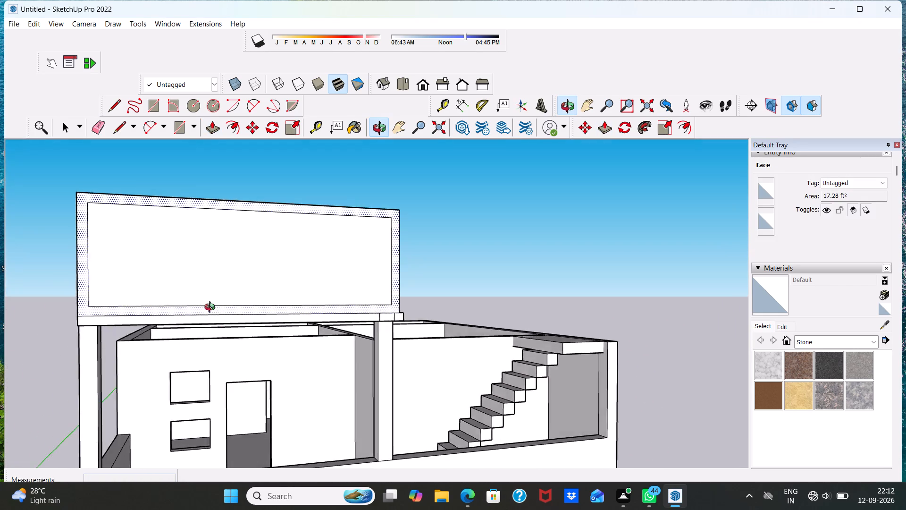
pyautogui.moveTo(212, 308); pyautogui.dragTo(211, 308, button='middle')
pyautogui.scroll(1, 254, 310)
pyautogui.scroll(-3, 263, 268)
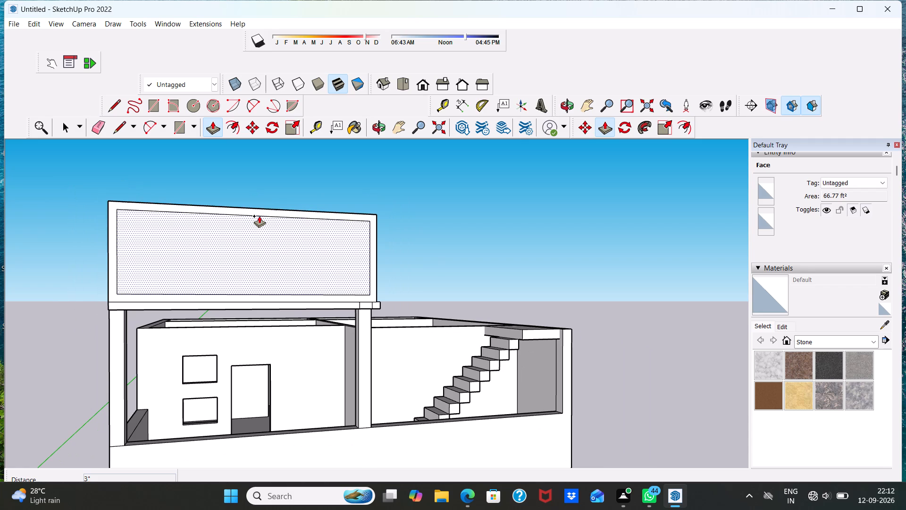
pyautogui.press('space')
pyautogui.press('space')
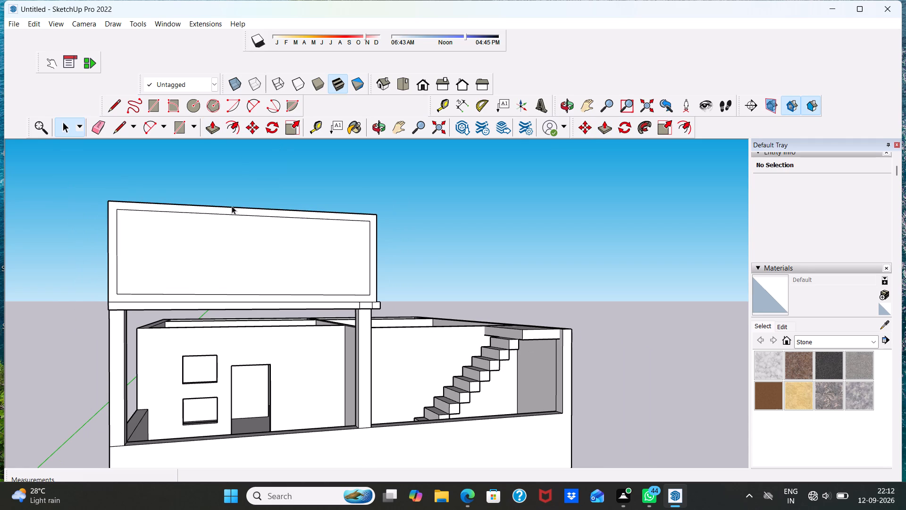
pyautogui.moveTo(226, 205); pyautogui.dragTo(216, 262, button='middle')
pyautogui.scroll(4, 204, 272)
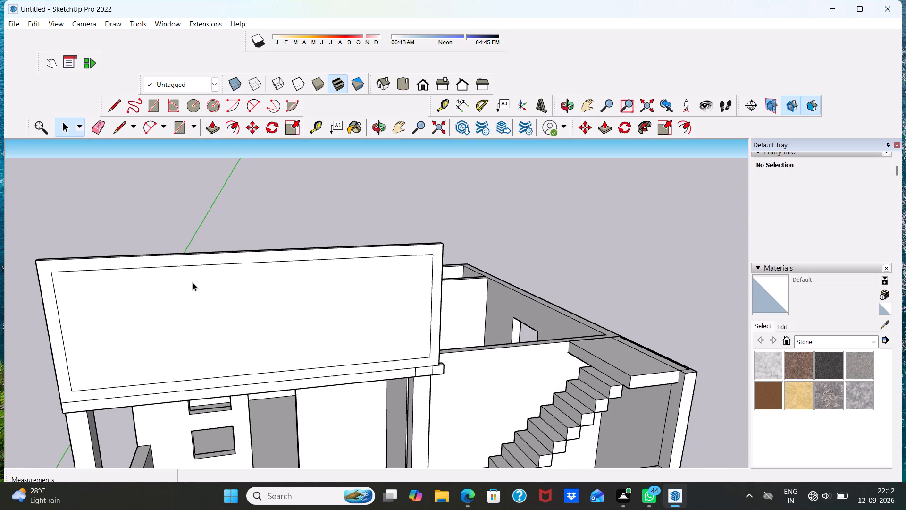
pyautogui.scroll(2, 60, 282)
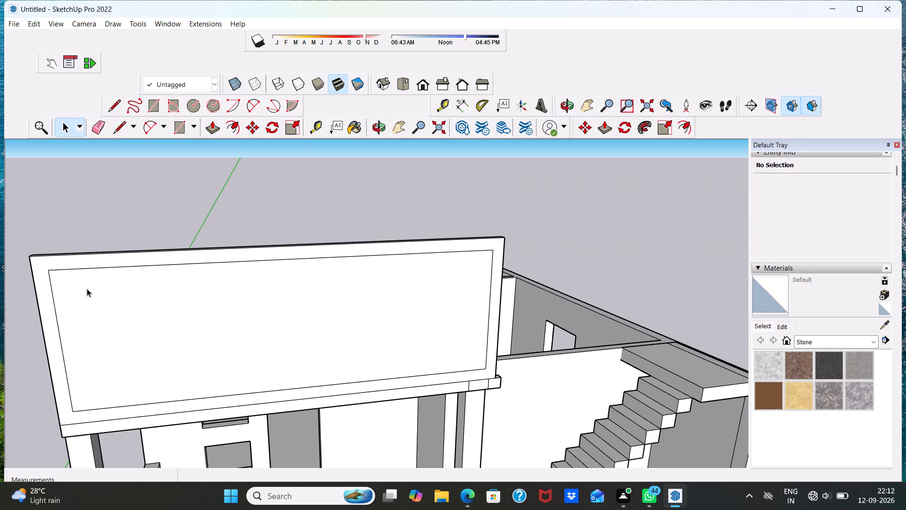
pyautogui.moveTo(86, 335); pyautogui.dragTo(115, 178, button='middle')
pyautogui.scroll(-2, 159, 211)
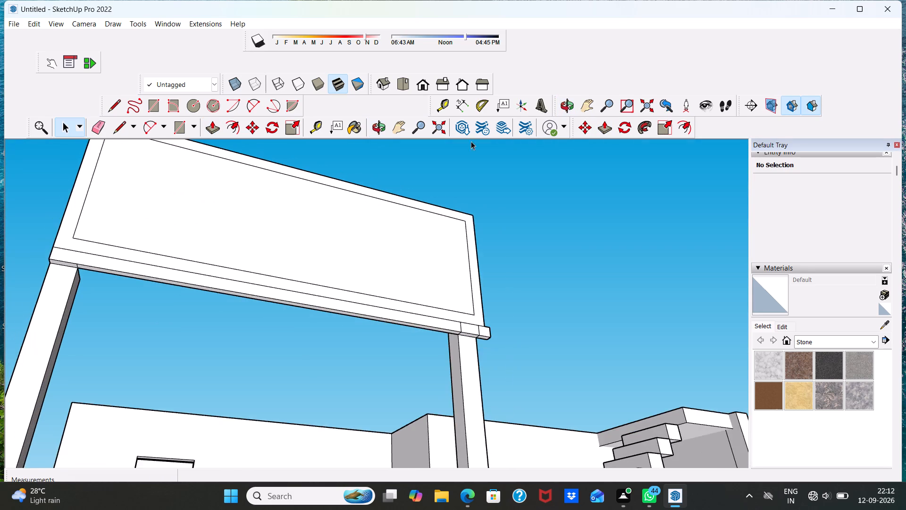
pyautogui.click(423, 83)
pyautogui.scroll(-4, 421, 93)
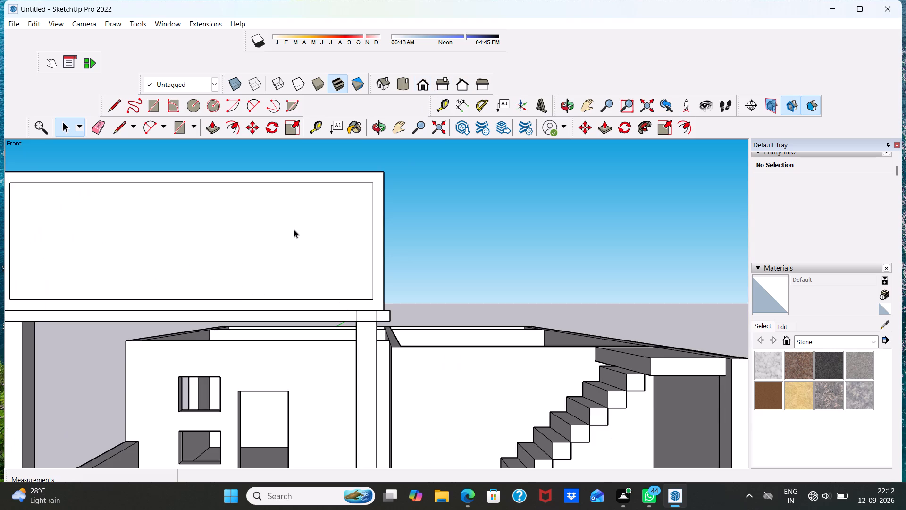
pyautogui.scroll(-3, 288, 251)
pyautogui.scroll(-3, 286, 302)
pyautogui.moveTo(217, 340); pyautogui.dragTo(266, 328, button='middle')
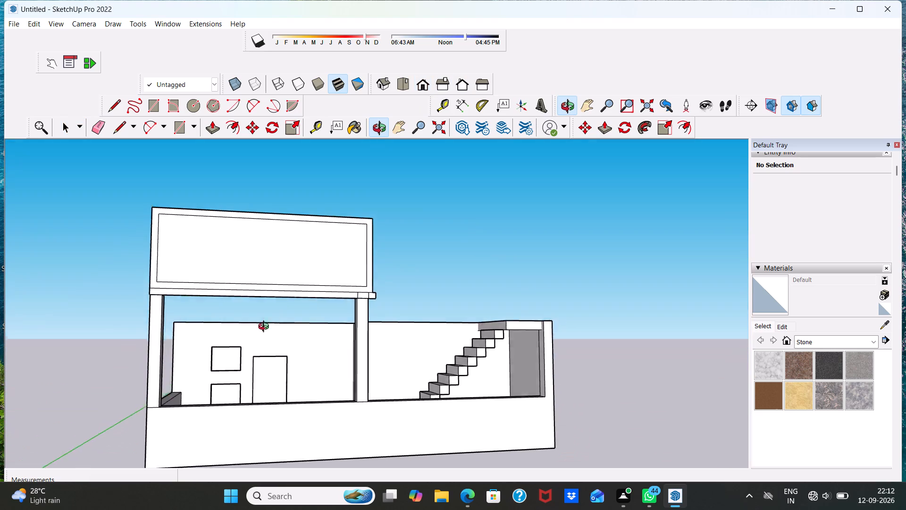
pyautogui.moveTo(266, 328); pyautogui.dragTo(256, 383, button='middle')
pyautogui.scroll(-1, 255, 383)
# Push/Pull the long front face of the beam beneath the upright panel outward by 1".
pyautogui.moveTo(173, 406); pyautogui.dragTo(210, 324, button='middle')
pyautogui.scroll(7, 211, 282)
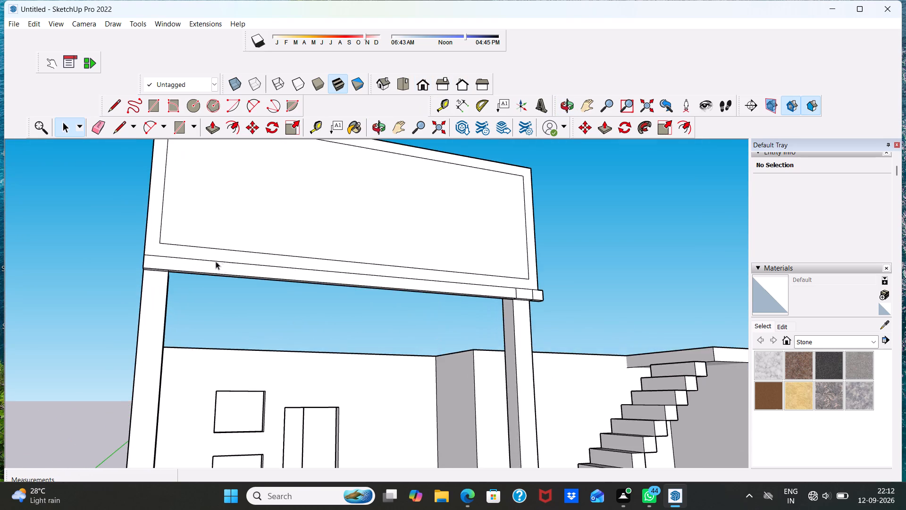
pyautogui.scroll(4, 179, 260)
pyautogui.click(166, 268)
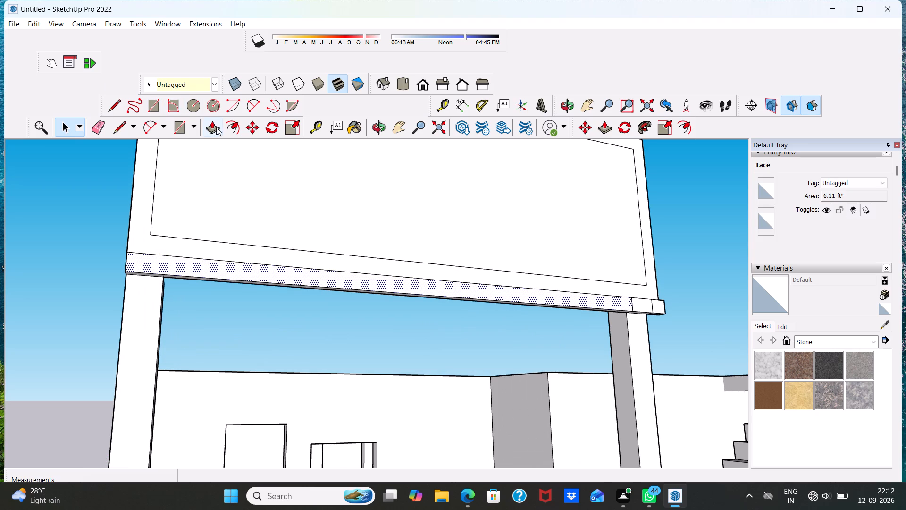
pyautogui.click(216, 127)
pyautogui.click(176, 258)
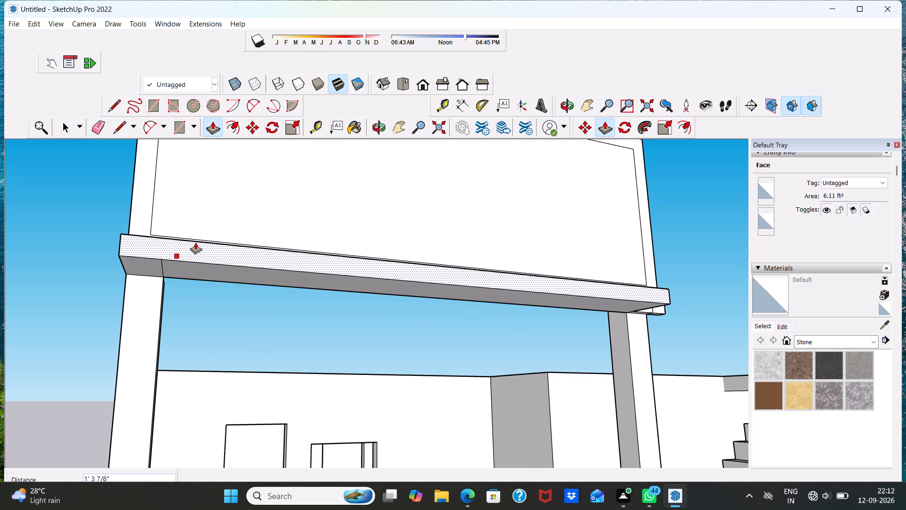
pyautogui.press('1')
pyautogui.hotkey('shift', ':')
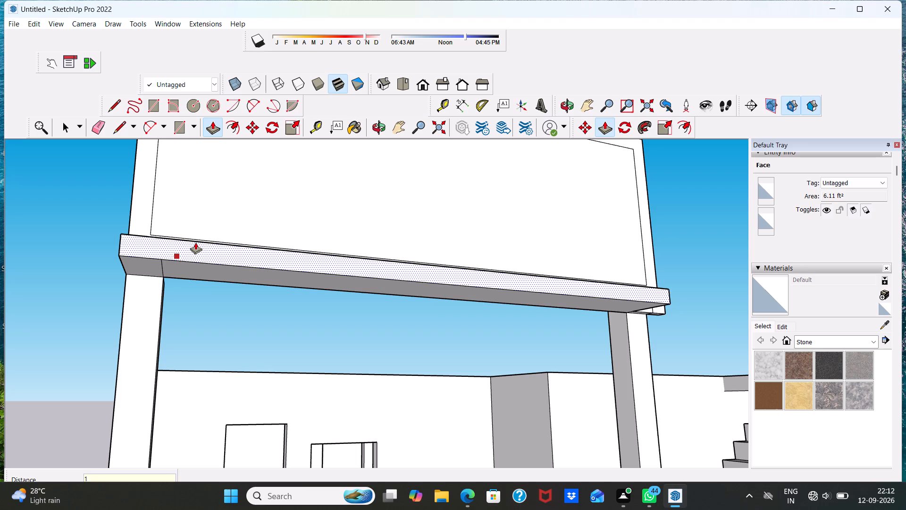
pyautogui.press('BackSpace')
pyautogui.hotkey('shift', ':')
pyautogui.press('BackSpace')
pyautogui.hotkey('shift', '"')
pyautogui.press('Return')
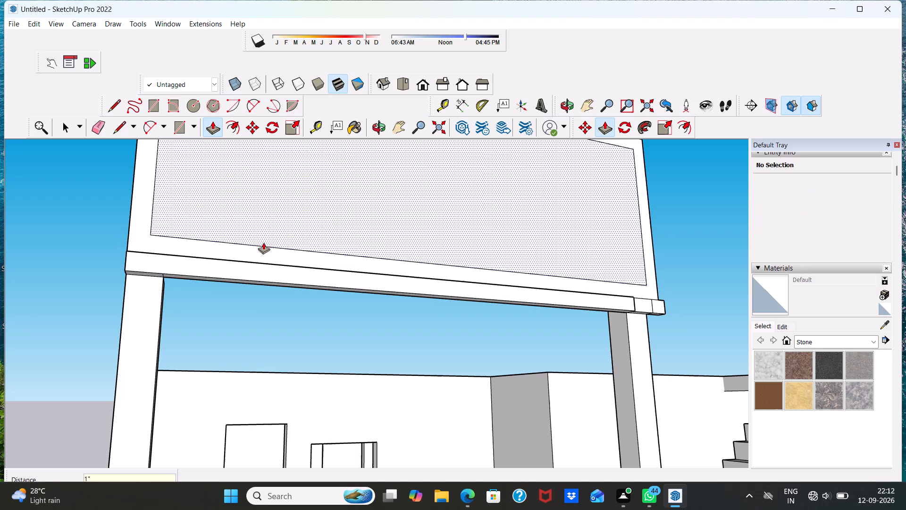
# Push/Pull the border face on the front of the upright panel 1" outward, flush with the beam below it.
pyautogui.moveTo(263, 242); pyautogui.dragTo(197, 350, button='middle')
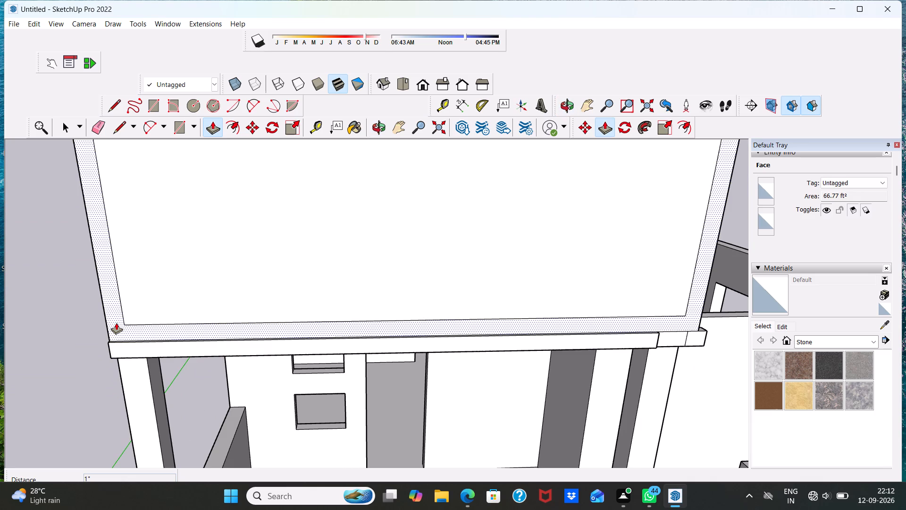
pyautogui.click(116, 322)
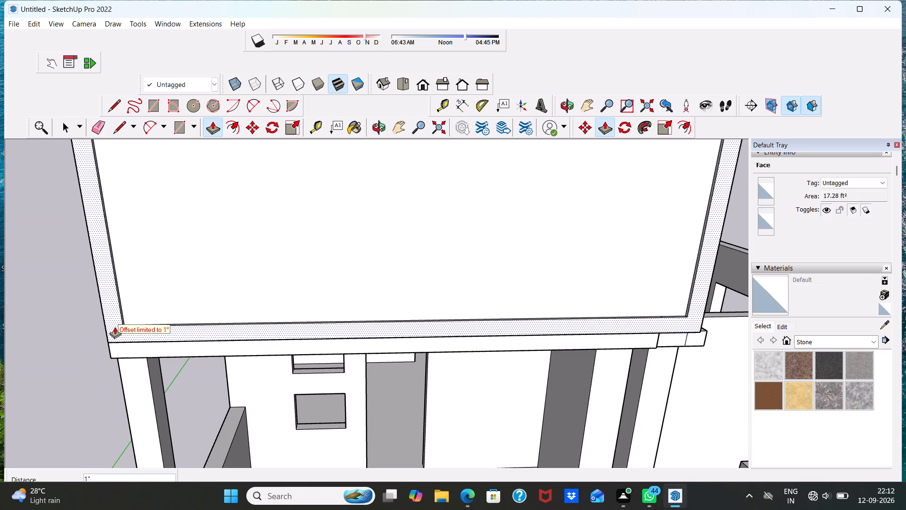
pyautogui.click(115, 327)
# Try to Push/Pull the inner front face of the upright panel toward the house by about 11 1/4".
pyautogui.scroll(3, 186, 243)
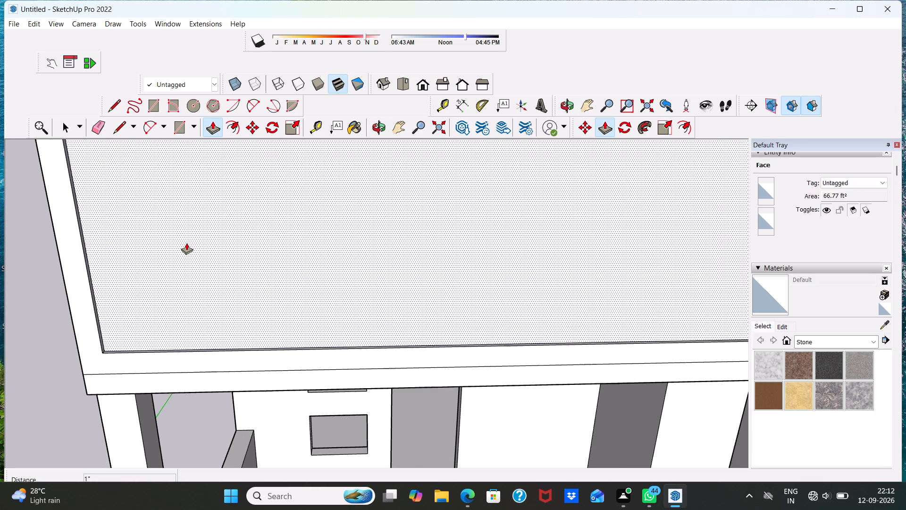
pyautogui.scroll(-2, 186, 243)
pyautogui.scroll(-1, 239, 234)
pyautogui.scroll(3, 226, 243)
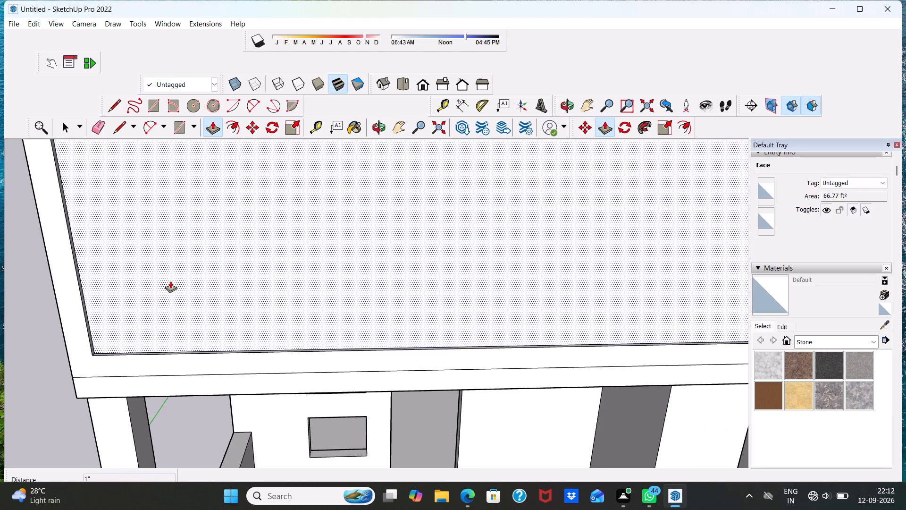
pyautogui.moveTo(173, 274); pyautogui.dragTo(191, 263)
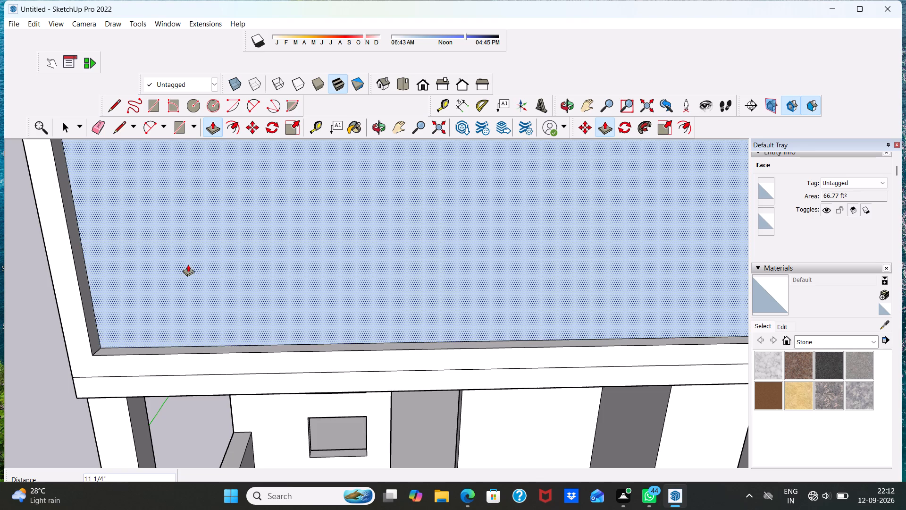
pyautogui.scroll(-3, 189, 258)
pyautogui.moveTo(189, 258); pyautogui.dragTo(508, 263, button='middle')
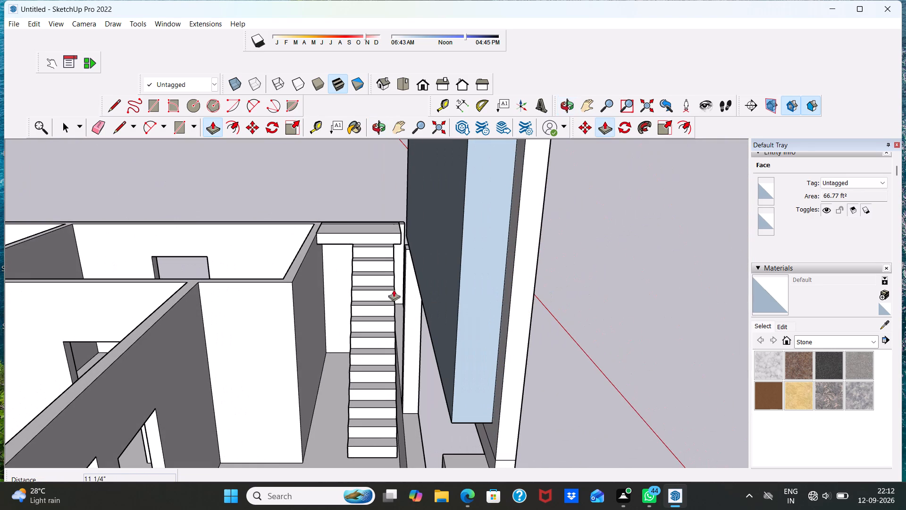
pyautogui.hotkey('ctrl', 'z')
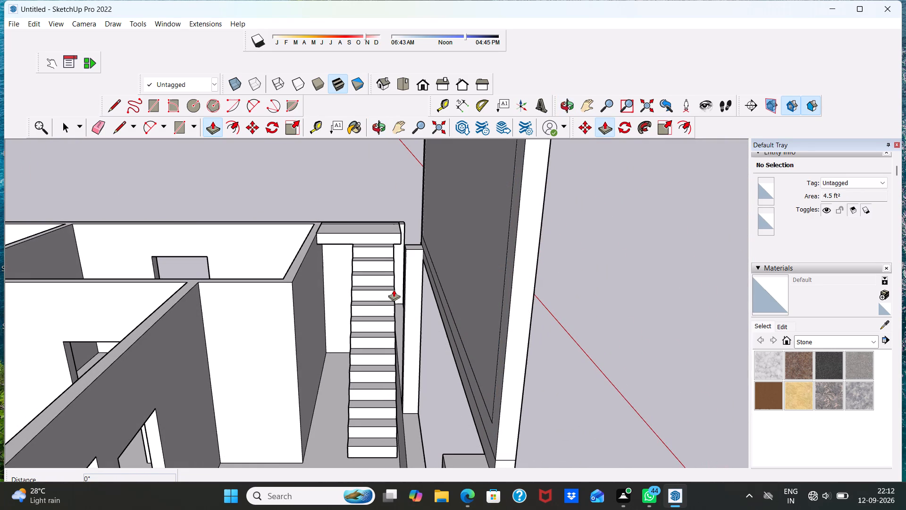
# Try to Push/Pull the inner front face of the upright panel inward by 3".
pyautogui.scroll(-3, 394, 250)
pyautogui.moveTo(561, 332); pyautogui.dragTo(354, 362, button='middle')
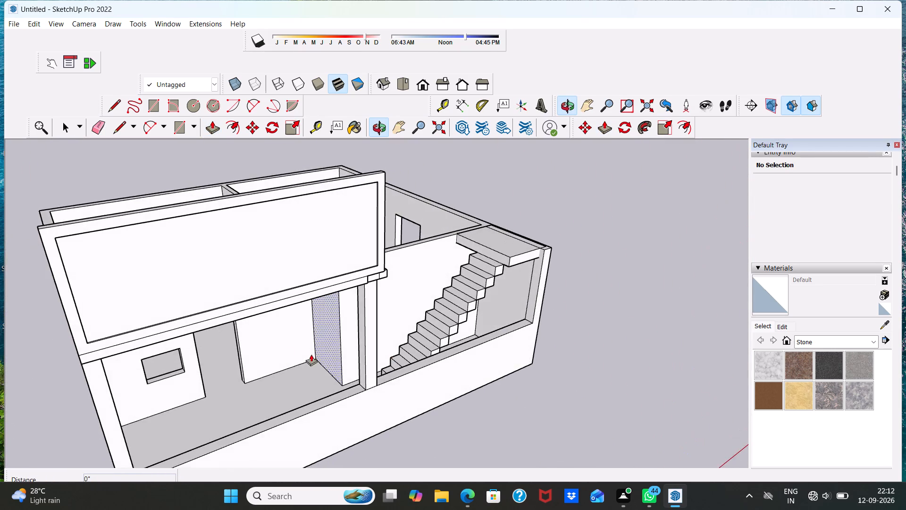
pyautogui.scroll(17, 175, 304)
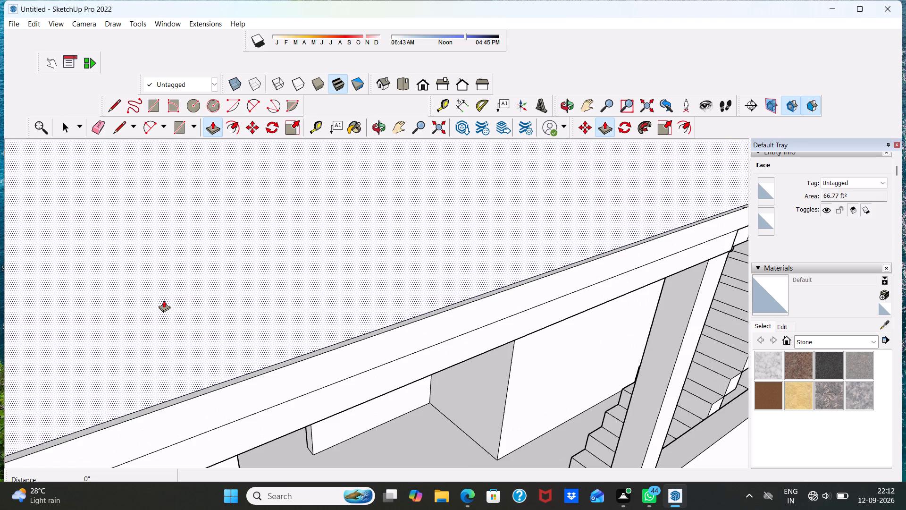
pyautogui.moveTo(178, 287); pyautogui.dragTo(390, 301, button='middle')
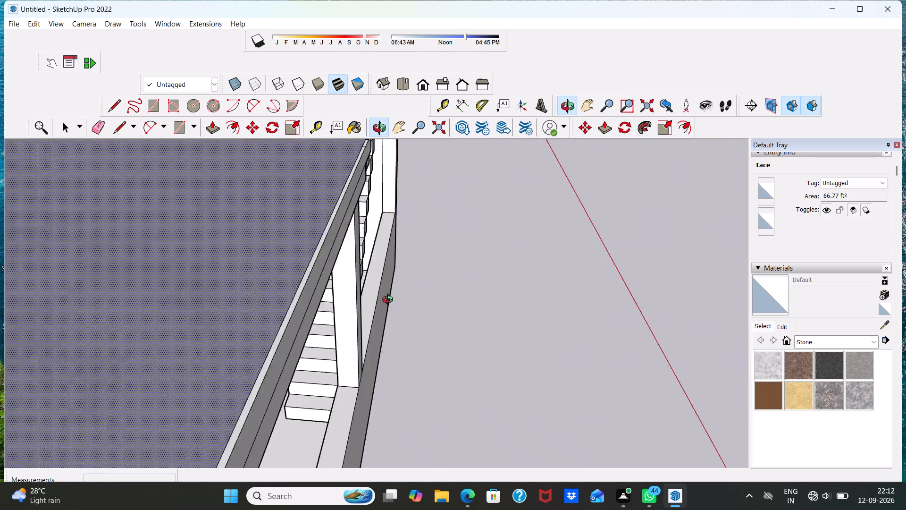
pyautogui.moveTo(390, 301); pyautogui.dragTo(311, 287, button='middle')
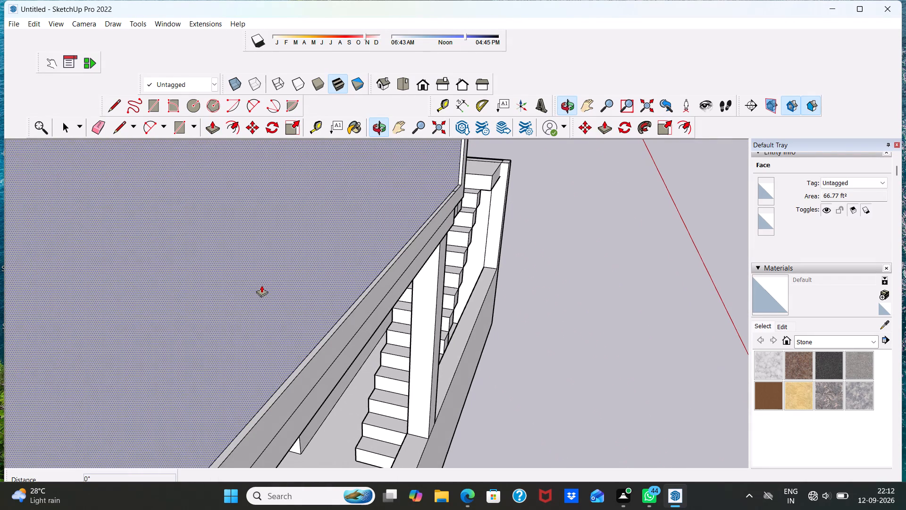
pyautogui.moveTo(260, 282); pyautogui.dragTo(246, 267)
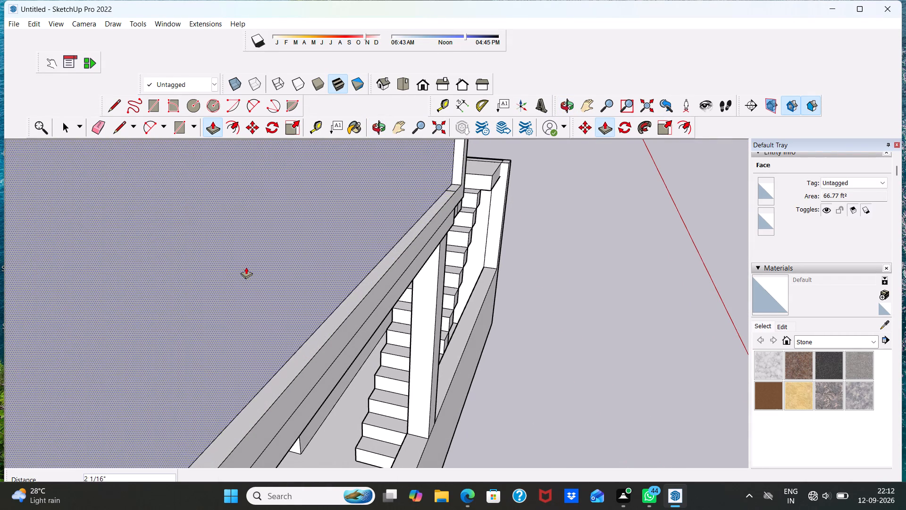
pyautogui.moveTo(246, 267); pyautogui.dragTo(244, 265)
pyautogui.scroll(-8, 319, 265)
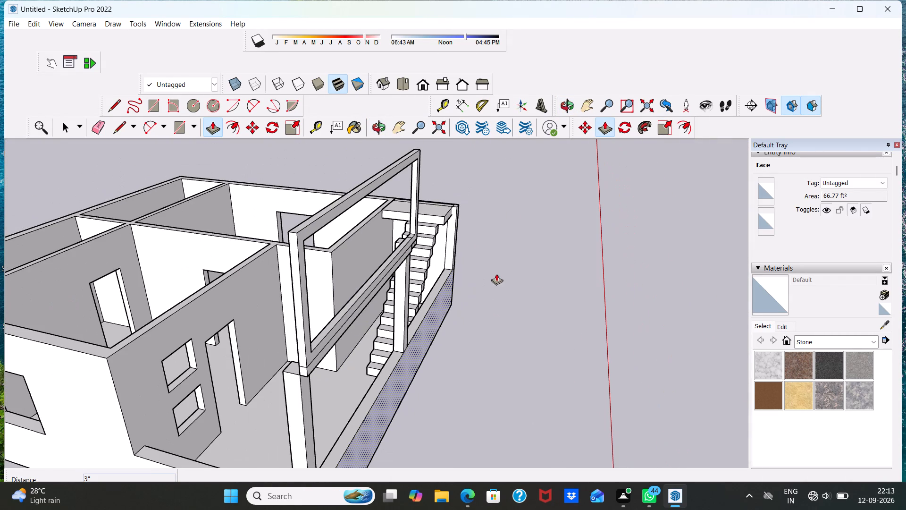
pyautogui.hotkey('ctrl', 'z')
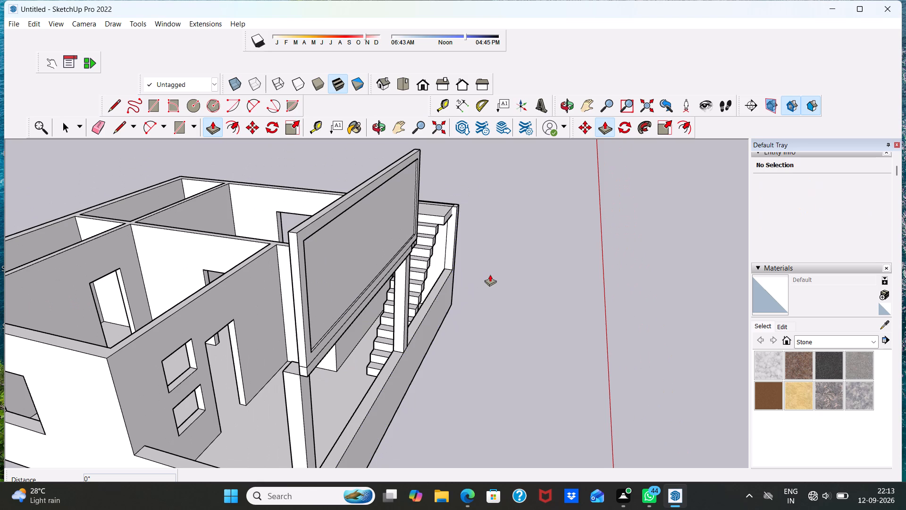
# Push/Pull the inner front face of the upright panel inward by about 1 3/4" to recess it behind its border.
pyautogui.scroll(1, 483, 274)
pyautogui.scroll(4, 366, 247)
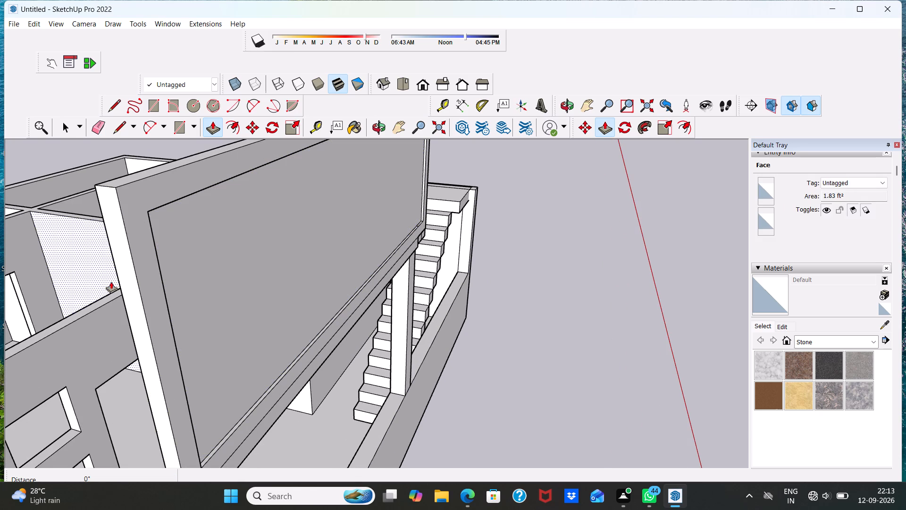
pyautogui.moveTo(226, 292); pyautogui.dragTo(220, 288)
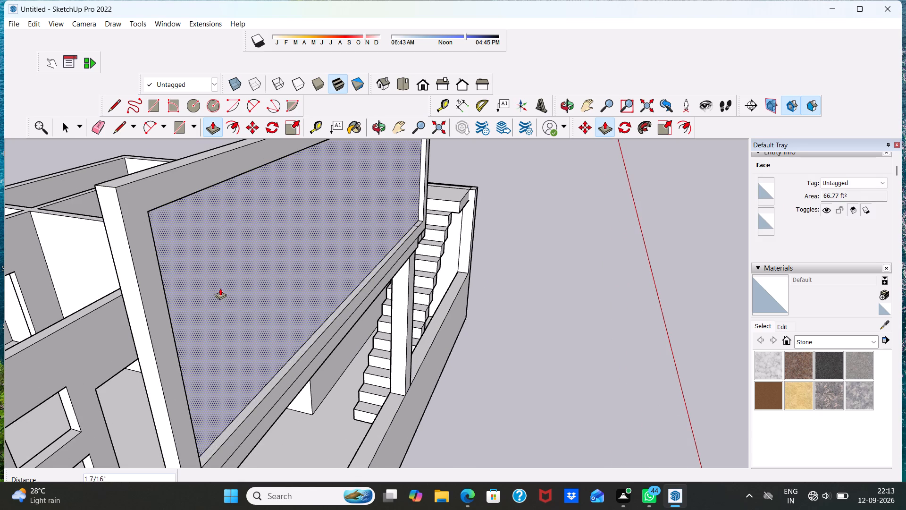
pyautogui.moveTo(220, 288); pyautogui.dragTo(219, 288)
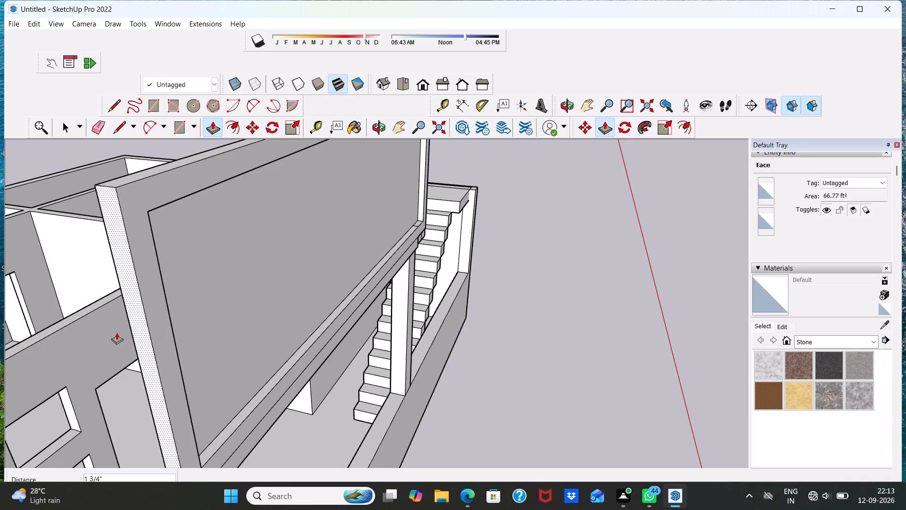
# Examine the recessed front panel, its border and the beam from several angles and from farther away.
pyautogui.moveTo(117, 331); pyautogui.dragTo(109, 288, button='middle')
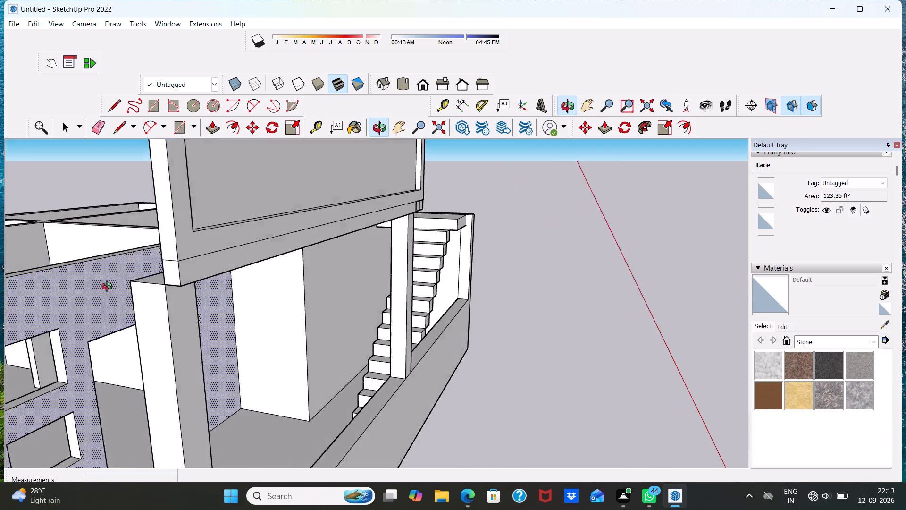
pyautogui.moveTo(109, 288); pyautogui.dragTo(102, 287, button='middle')
pyautogui.moveTo(317, 238); pyautogui.dragTo(235, 290, button='middle')
pyautogui.scroll(4, 276, 242)
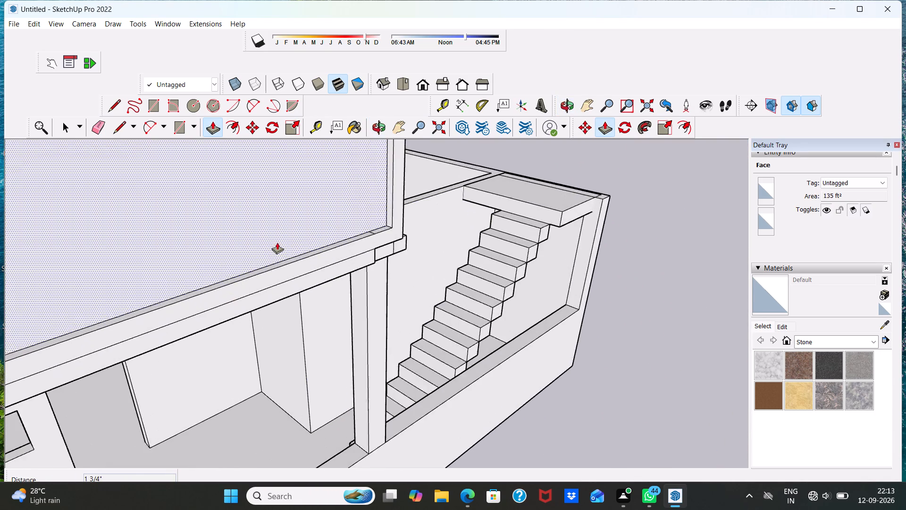
pyautogui.scroll(1, 277, 242)
pyautogui.scroll(-5, 277, 242)
pyautogui.moveTo(318, 234); pyautogui.dragTo(263, 228, button='middle')
pyautogui.scroll(1, 263, 228)
pyautogui.scroll(-3, 274, 239)
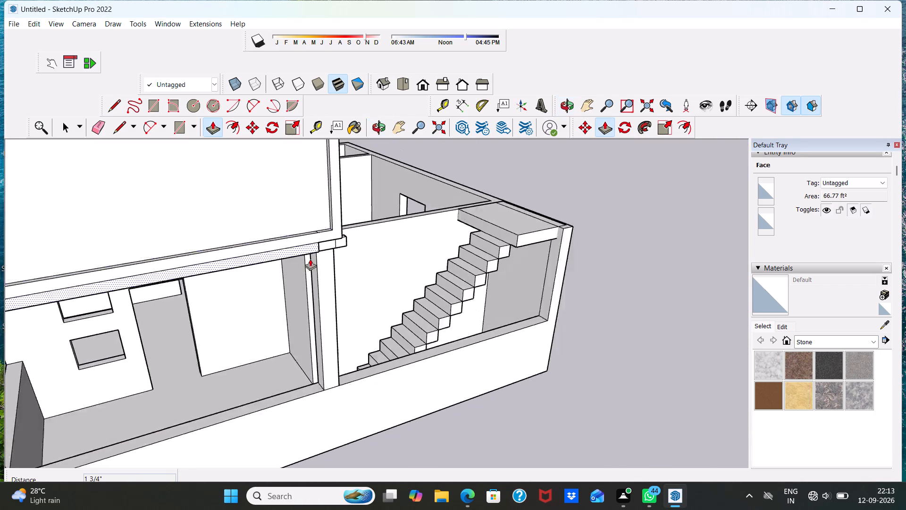
pyautogui.scroll(-2, 310, 259)
pyautogui.moveTo(303, 355); pyautogui.dragTo(262, 305, button='middle')
pyautogui.scroll(-4, 155, 292)
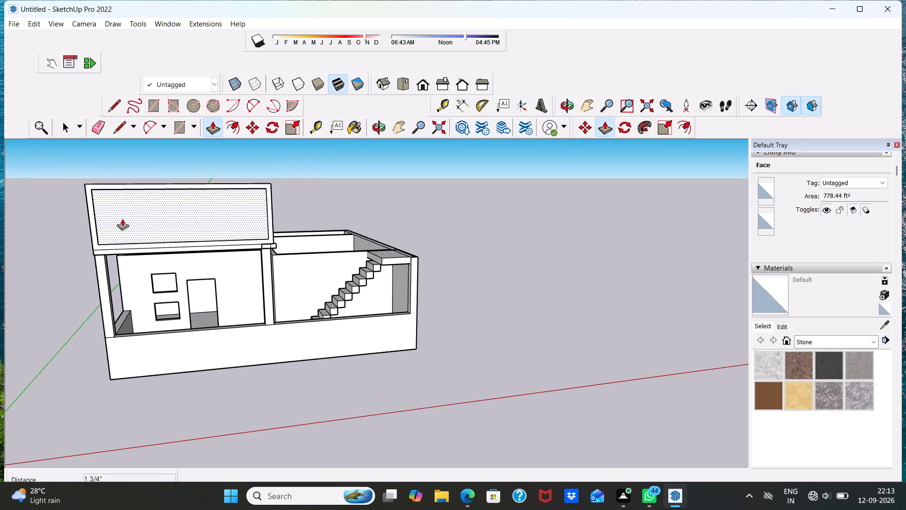
# Push/Pull the border face on the front of the upright panel outward by another 1".
pyautogui.scroll(10, 135, 218)
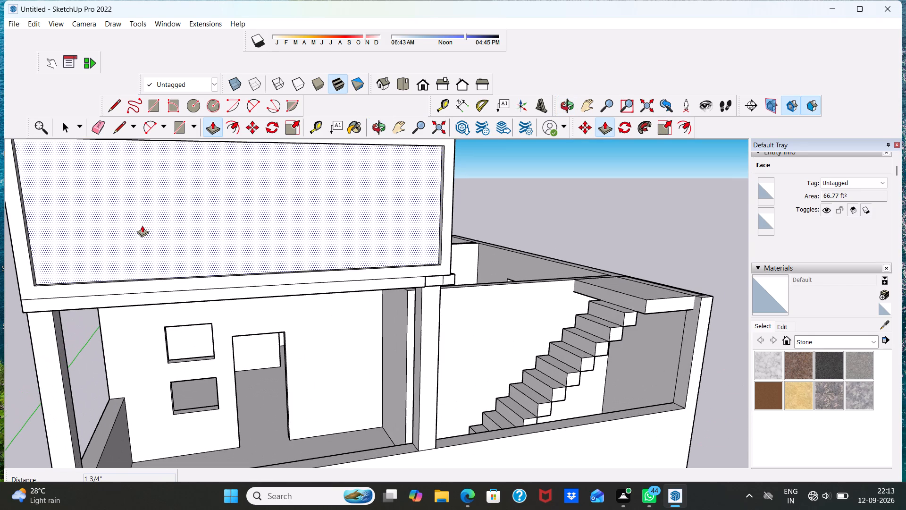
pyautogui.scroll(9, 130, 229)
pyautogui.scroll(-4, 98, 236)
pyautogui.scroll(3, 87, 255)
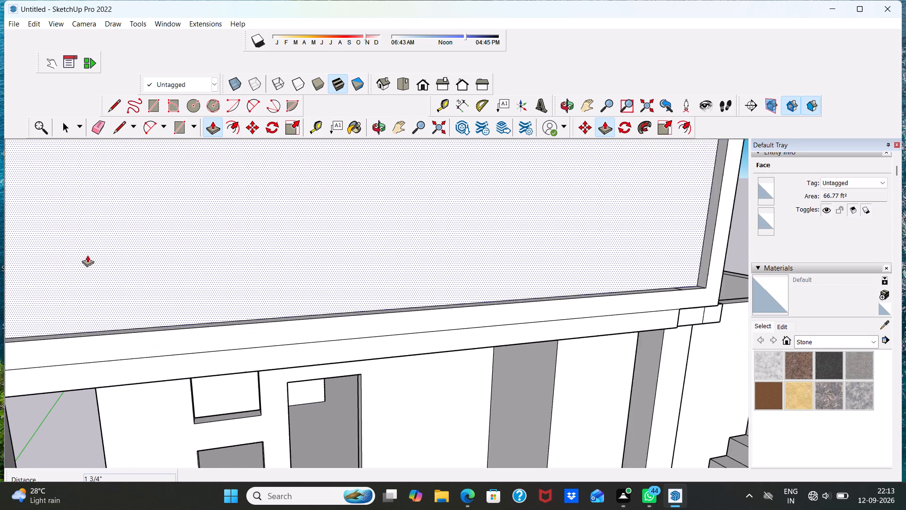
pyautogui.scroll(-4, 87, 255)
pyautogui.click(114, 315)
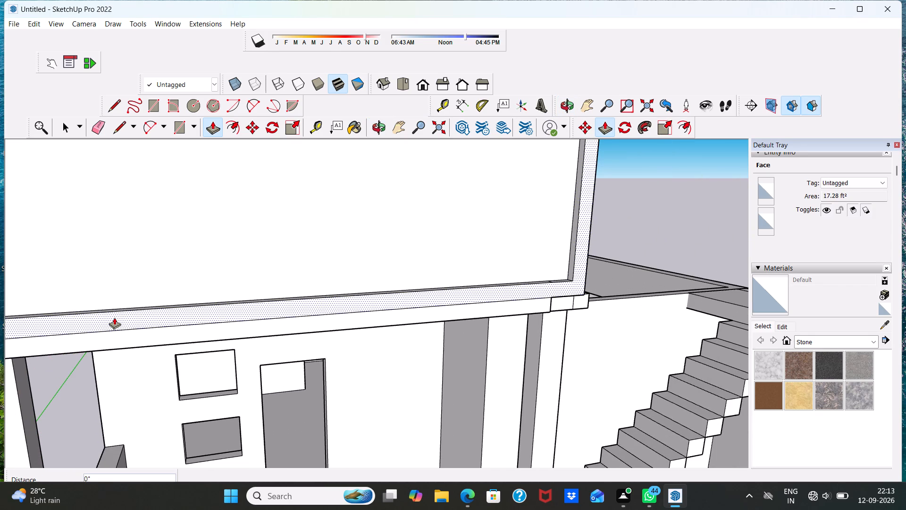
pyautogui.write('1"')
pyautogui.press('Return')
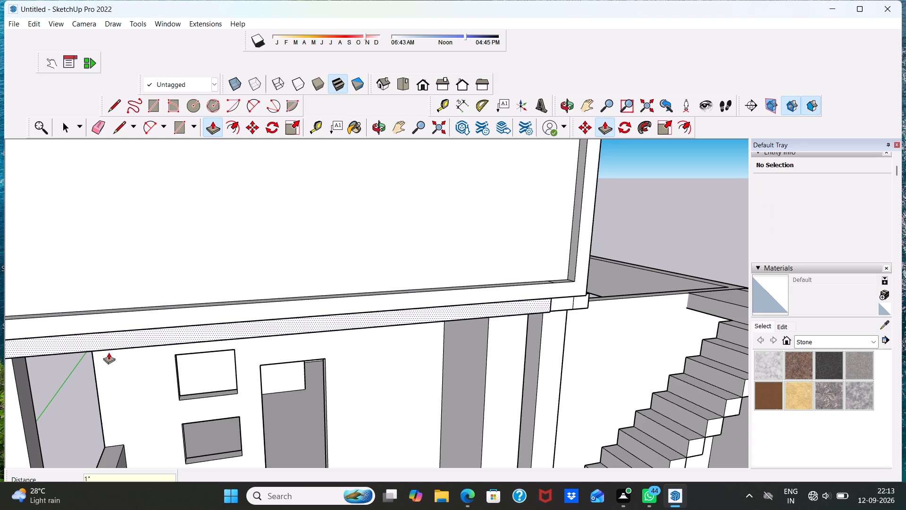
# Push/Pull the long front face of the beam beneath the upright panel outward by another 1".
pyautogui.click(119, 333)
pyautogui.write('1"')
pyautogui.press('Return')
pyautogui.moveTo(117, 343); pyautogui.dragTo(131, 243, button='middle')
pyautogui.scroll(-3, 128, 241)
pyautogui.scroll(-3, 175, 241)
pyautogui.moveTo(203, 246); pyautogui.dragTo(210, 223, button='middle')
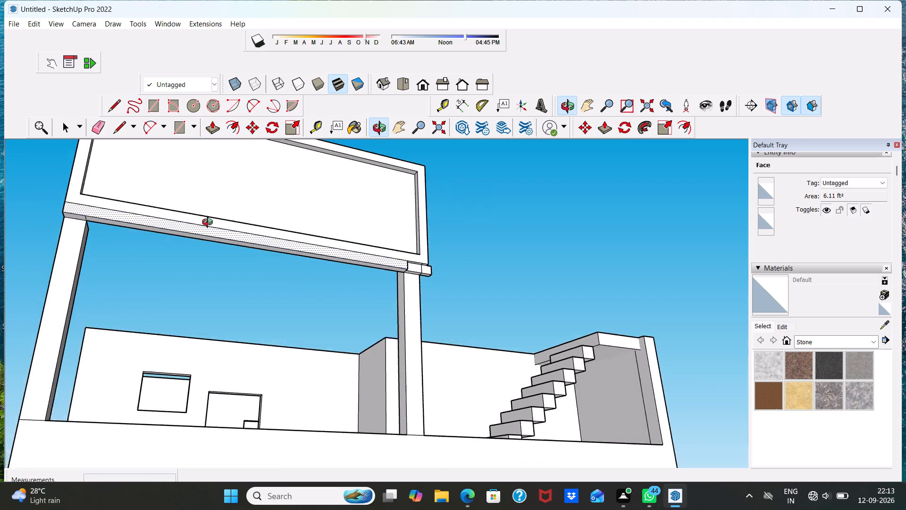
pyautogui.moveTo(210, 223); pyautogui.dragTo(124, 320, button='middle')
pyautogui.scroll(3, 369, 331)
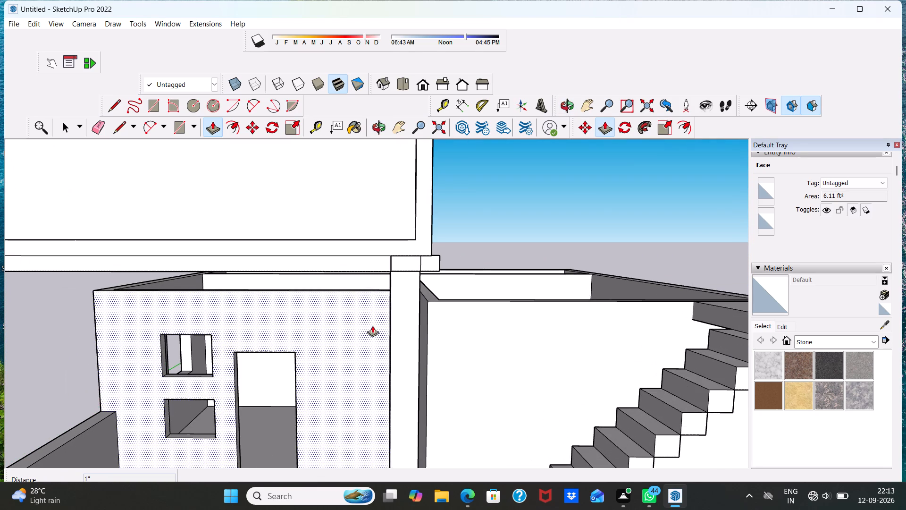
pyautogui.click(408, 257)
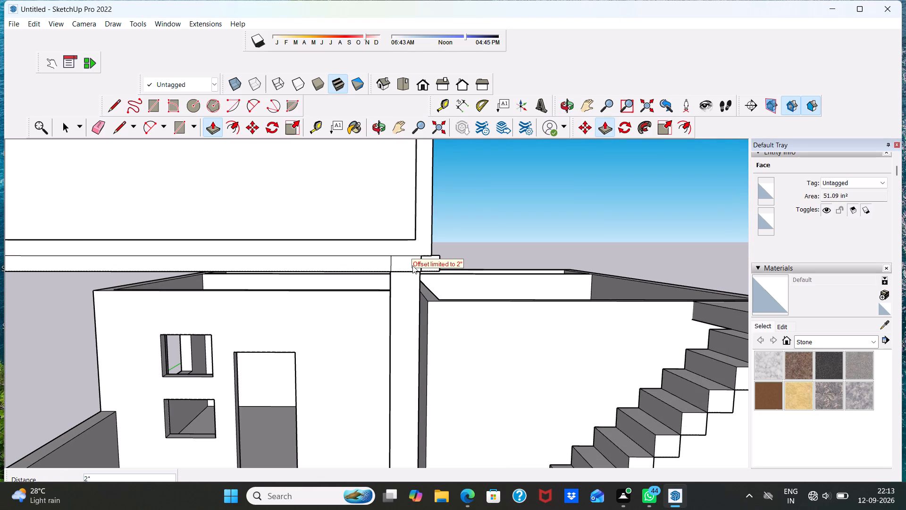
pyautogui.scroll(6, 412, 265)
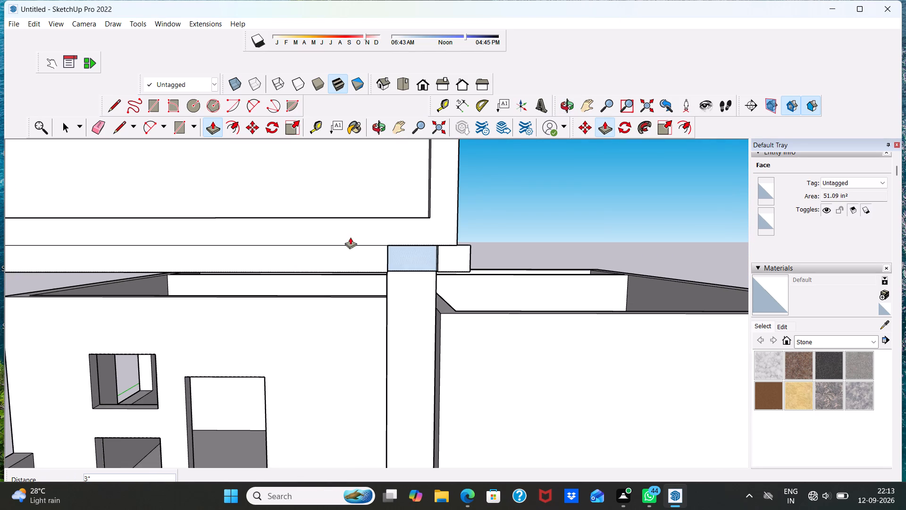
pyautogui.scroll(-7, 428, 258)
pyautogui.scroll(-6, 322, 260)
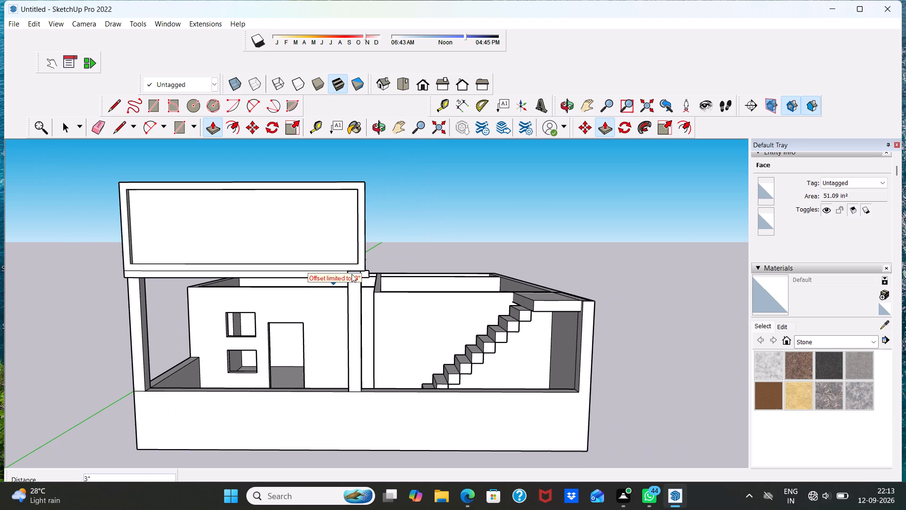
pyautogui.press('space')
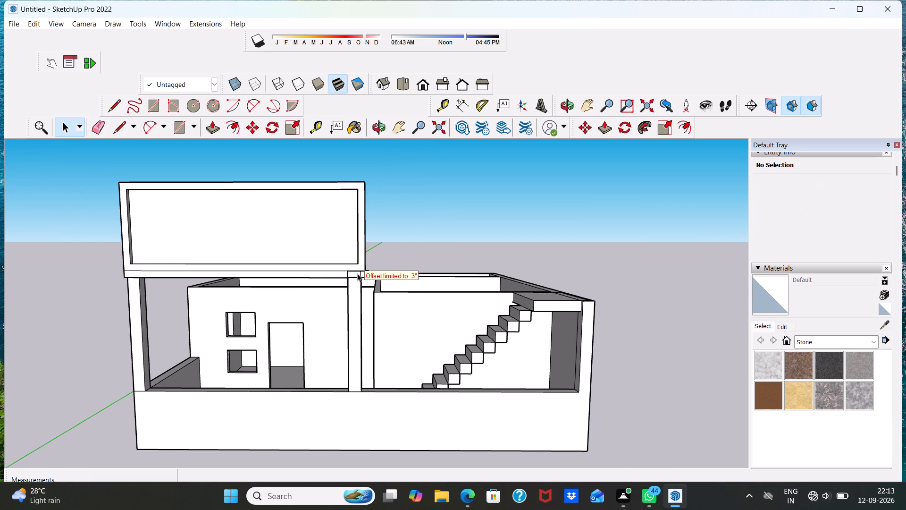
# Push/Pull the beam's short front face above the inner column outward by 2", flush with the long beam face.
pyautogui.moveTo(357, 273); pyautogui.dragTo(352, 240, button='middle')
pyautogui.scroll(4, 353, 242)
pyautogui.scroll(6, 339, 150)
pyautogui.scroll(2, 382, 314)
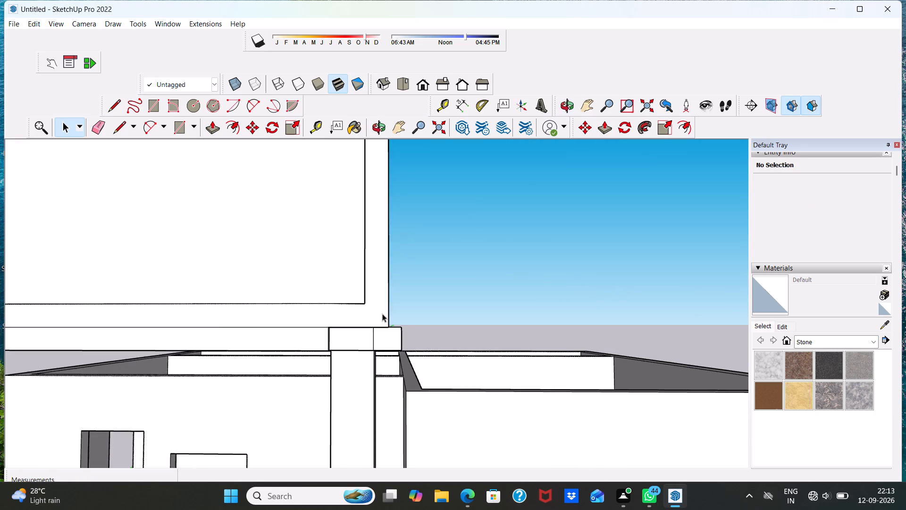
pyautogui.scroll(8, 382, 314)
pyautogui.scroll(2, 313, 330)
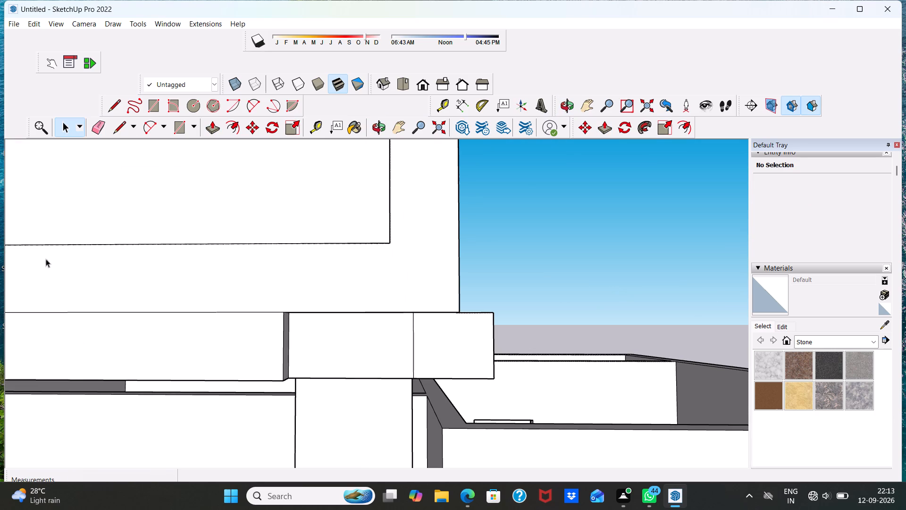
pyautogui.click(216, 124)
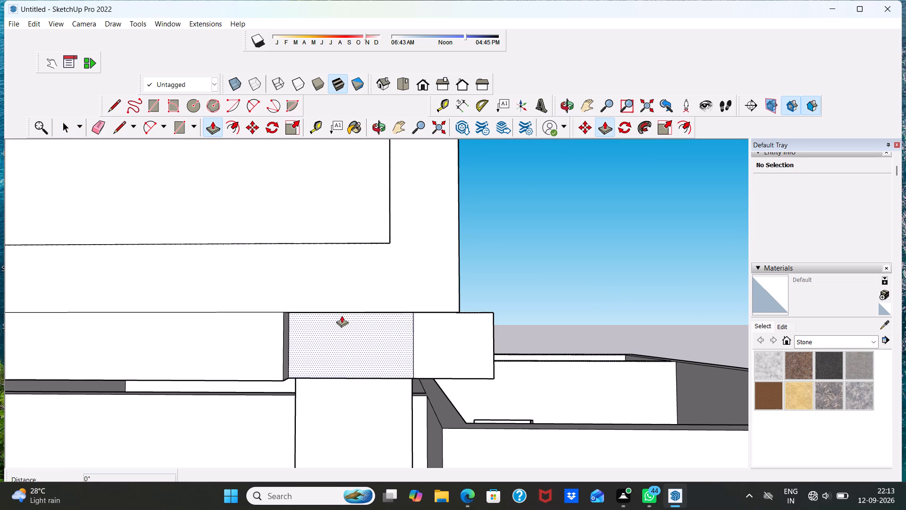
pyautogui.click(313, 330)
pyautogui.click(310, 345)
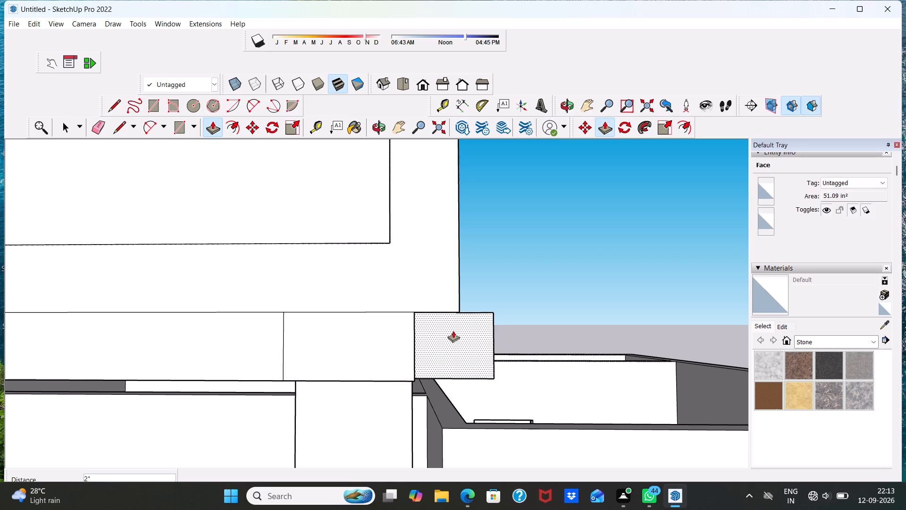
# Push/Pull the front face of the beam's protruding end block beside the inner column outward by 1 3/16".
pyautogui.click(449, 327)
pyautogui.click(446, 341)
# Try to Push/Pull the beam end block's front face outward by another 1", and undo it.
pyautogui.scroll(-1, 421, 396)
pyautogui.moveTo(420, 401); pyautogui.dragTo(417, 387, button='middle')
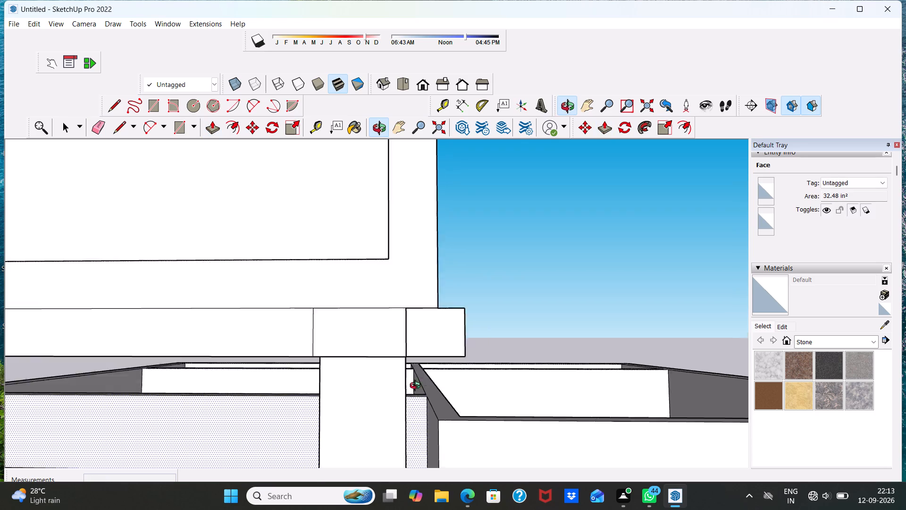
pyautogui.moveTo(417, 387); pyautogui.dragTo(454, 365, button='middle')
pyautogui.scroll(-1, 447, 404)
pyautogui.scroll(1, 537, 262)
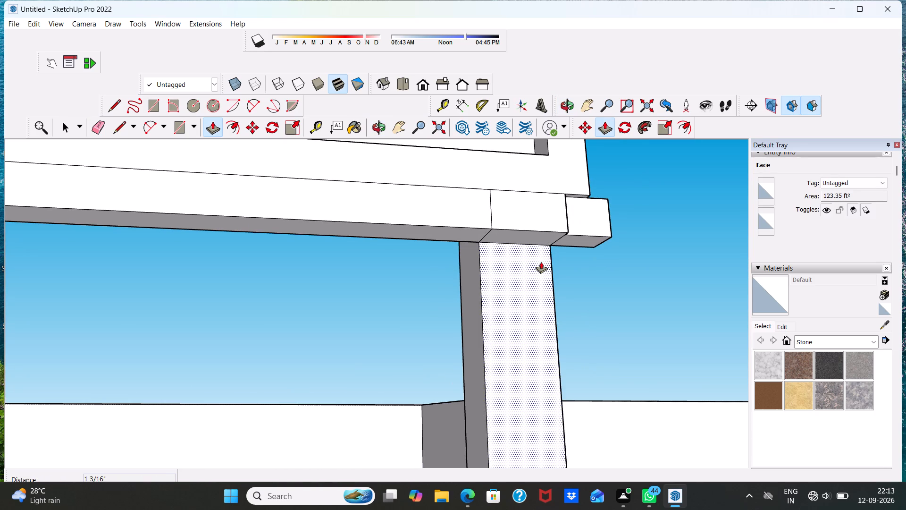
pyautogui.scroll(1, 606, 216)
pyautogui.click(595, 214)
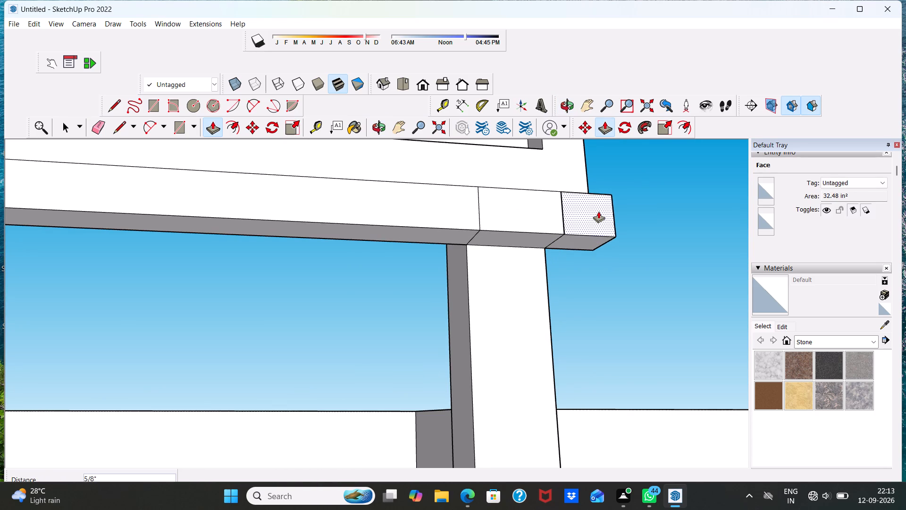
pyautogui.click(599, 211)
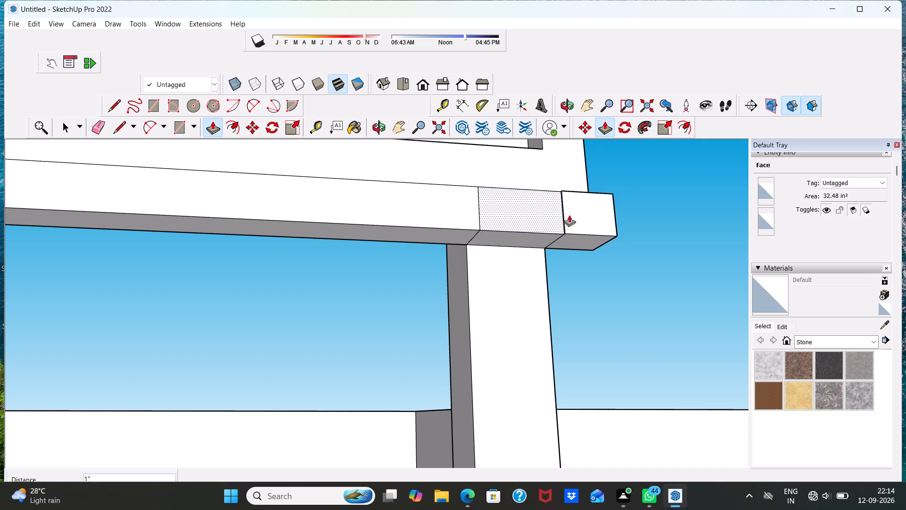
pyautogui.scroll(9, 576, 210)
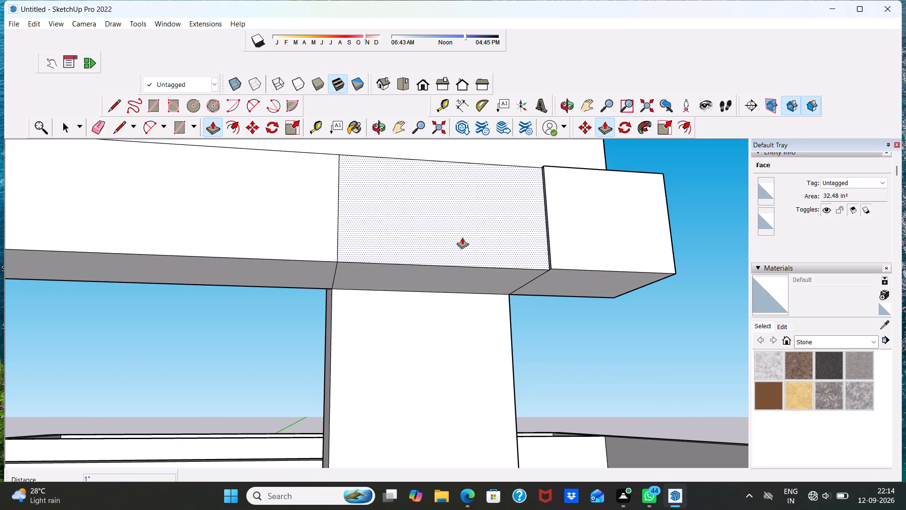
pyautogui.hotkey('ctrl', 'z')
# Push/Pull the beam end block's front face outward by 3/4", flush with the adjoining beam face.
pyautogui.click(574, 235)
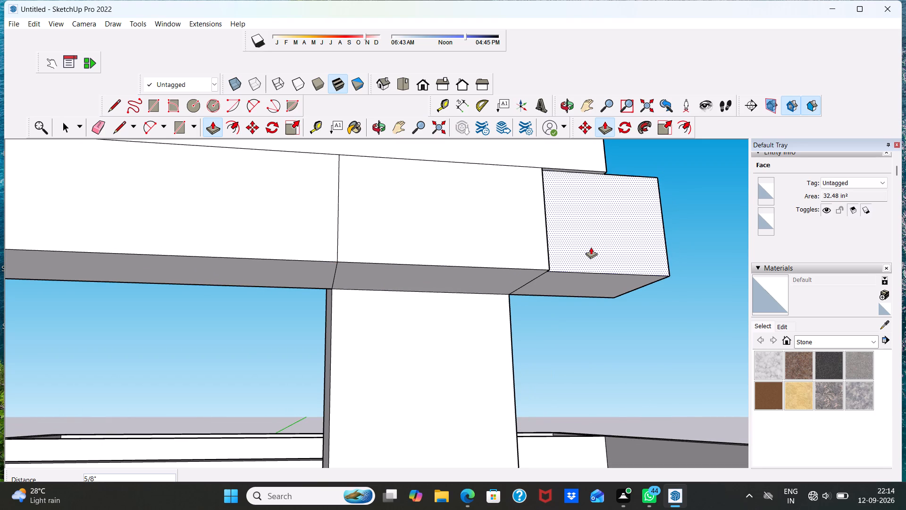
pyautogui.click(588, 238)
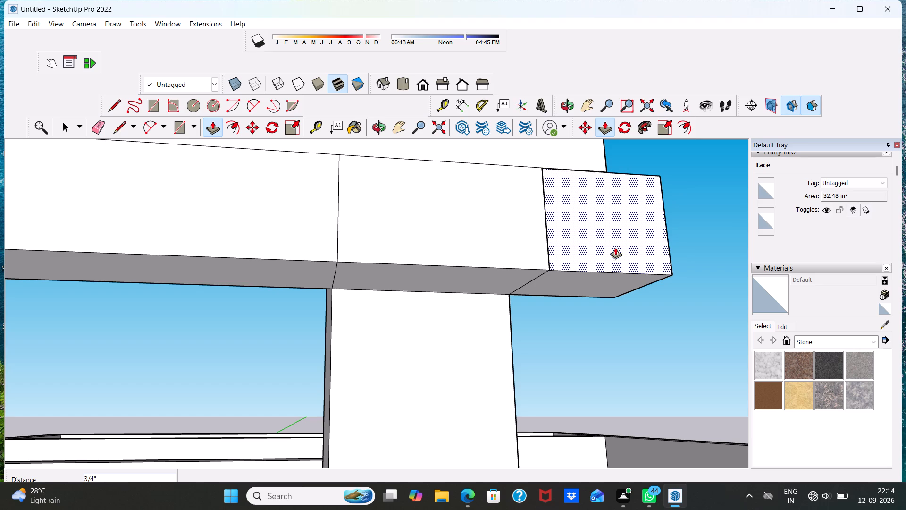
pyautogui.press('space')
# Examine the beam end, the framed upright panel and the whole front elevation from above and from farther away.
pyautogui.moveTo(633, 271); pyautogui.dragTo(585, 446, button='middle')
pyautogui.scroll(-6, 489, 339)
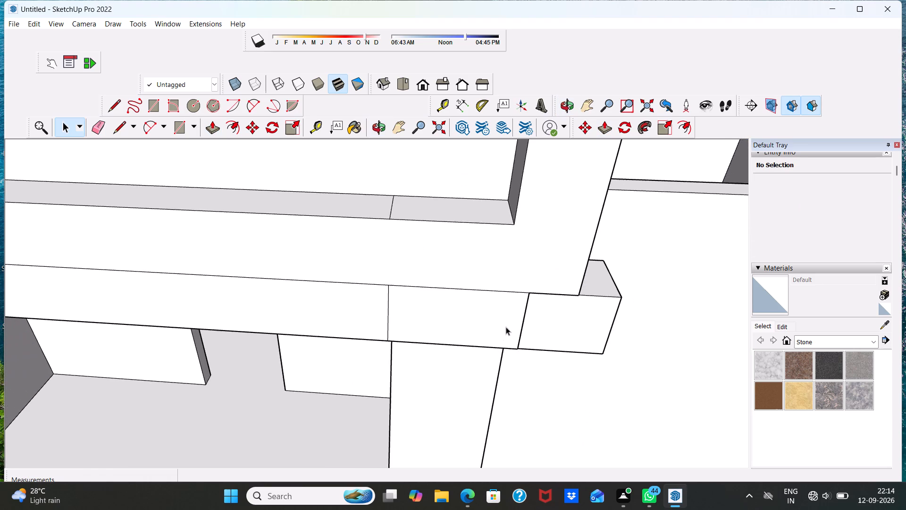
pyautogui.moveTo(492, 289); pyautogui.dragTo(443, 331, button='middle')
pyautogui.scroll(-2, 406, 293)
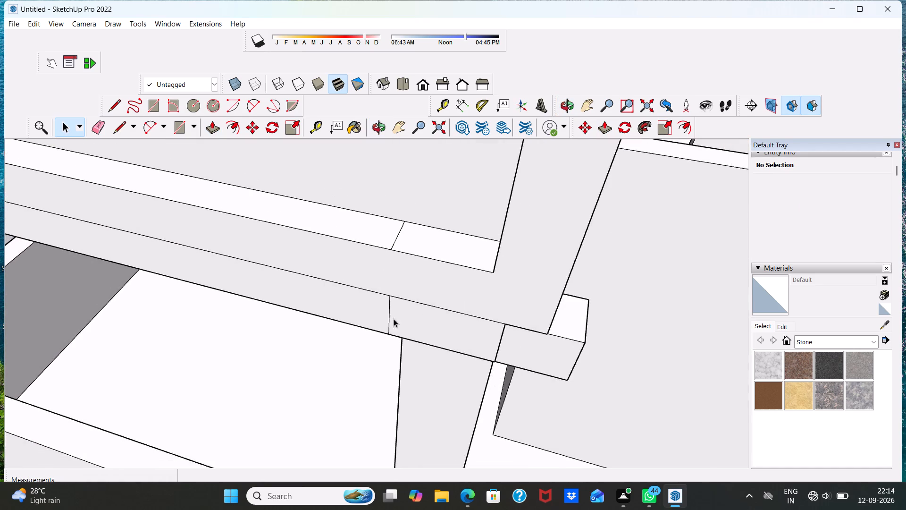
pyautogui.scroll(4, 371, 316)
pyautogui.scroll(-4, 370, 316)
pyautogui.scroll(-4, 383, 272)
pyautogui.scroll(3, 384, 294)
pyautogui.scroll(-1, 312, 303)
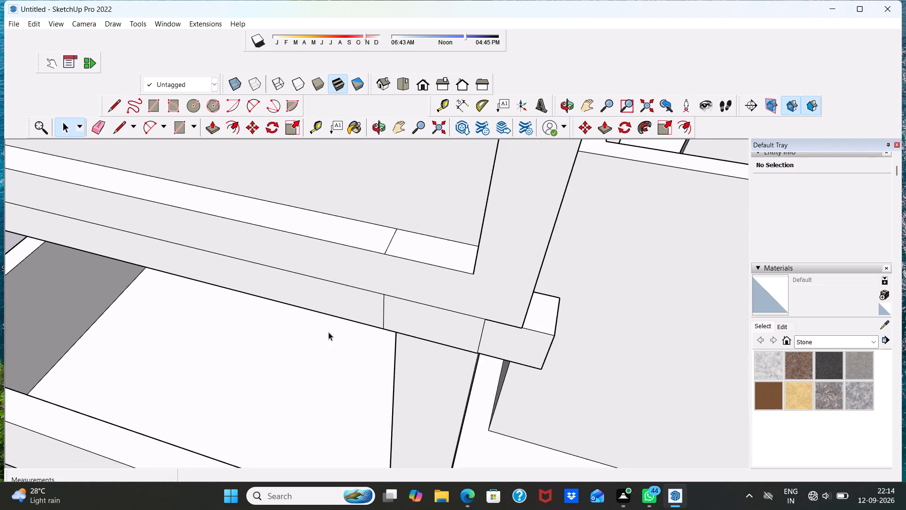
pyautogui.moveTo(328, 332); pyautogui.dragTo(345, 286, button='middle')
pyautogui.scroll(-8, 348, 281)
pyautogui.scroll(-1, 279, 255)
pyautogui.scroll(-1, 268, 304)
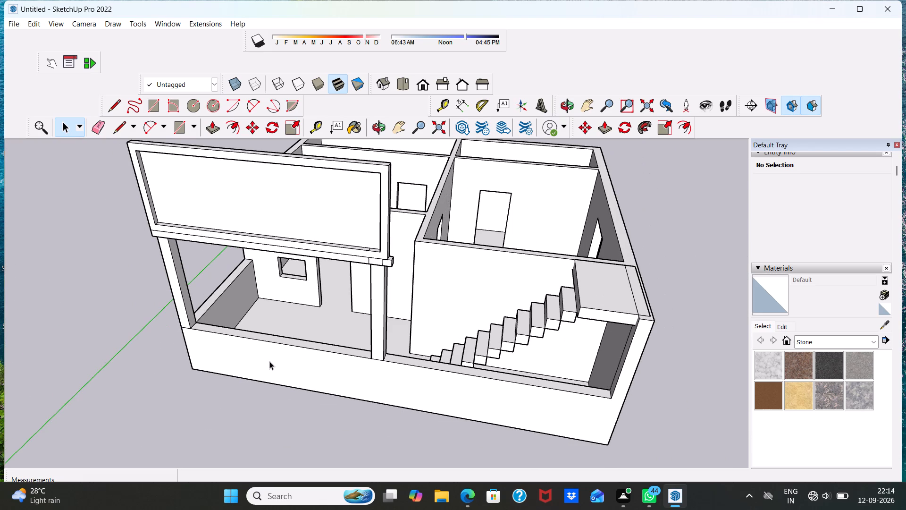
pyautogui.scroll(-1, 269, 361)
pyautogui.moveTo(216, 241); pyautogui.dragTo(292, 196, button='middle')
pyautogui.scroll(5, 302, 188)
pyautogui.scroll(-1, 278, 193)
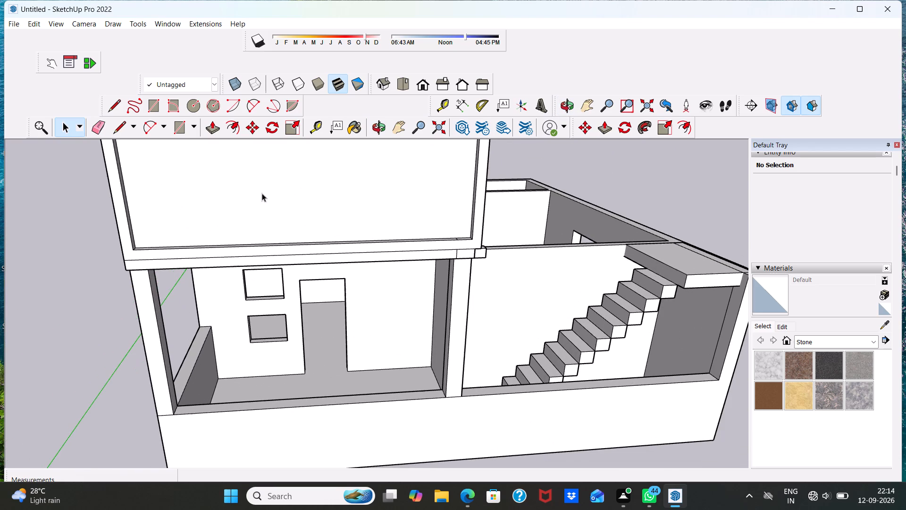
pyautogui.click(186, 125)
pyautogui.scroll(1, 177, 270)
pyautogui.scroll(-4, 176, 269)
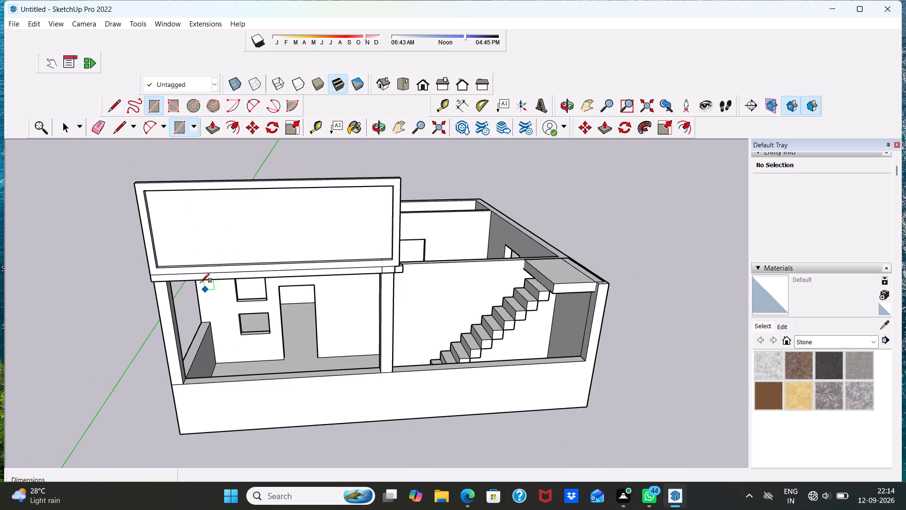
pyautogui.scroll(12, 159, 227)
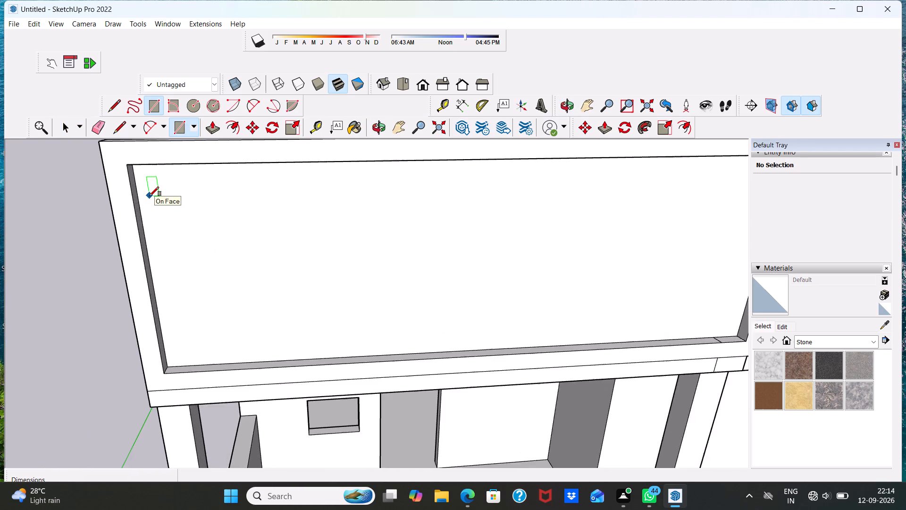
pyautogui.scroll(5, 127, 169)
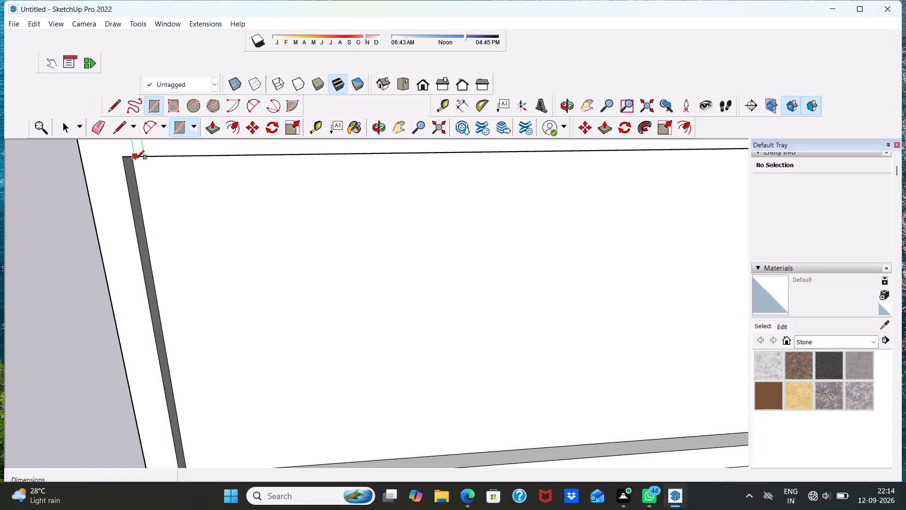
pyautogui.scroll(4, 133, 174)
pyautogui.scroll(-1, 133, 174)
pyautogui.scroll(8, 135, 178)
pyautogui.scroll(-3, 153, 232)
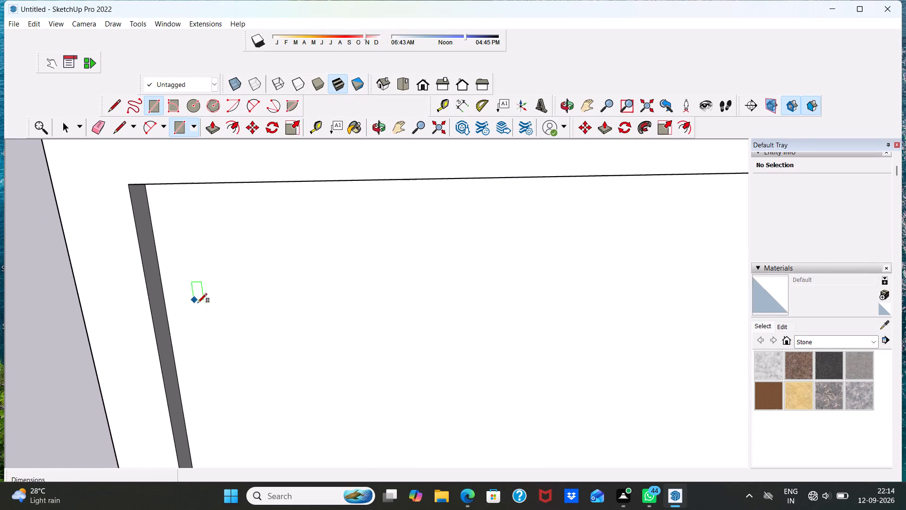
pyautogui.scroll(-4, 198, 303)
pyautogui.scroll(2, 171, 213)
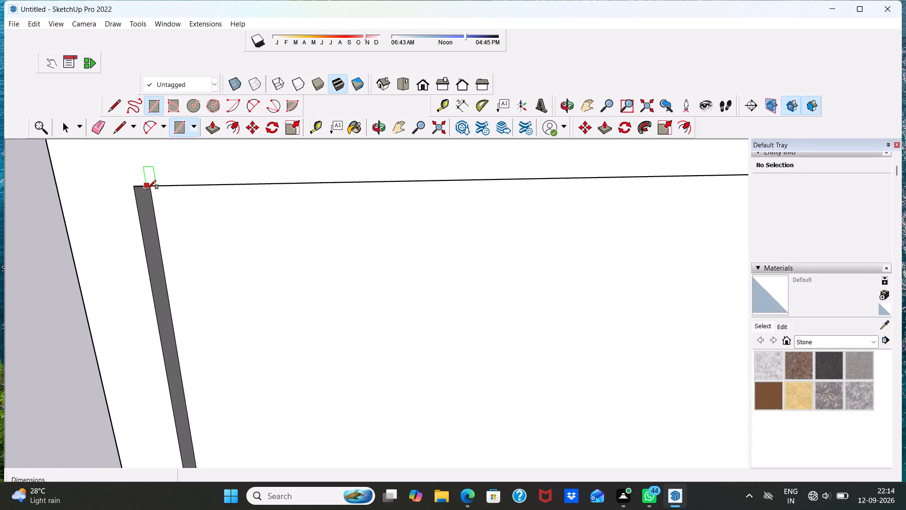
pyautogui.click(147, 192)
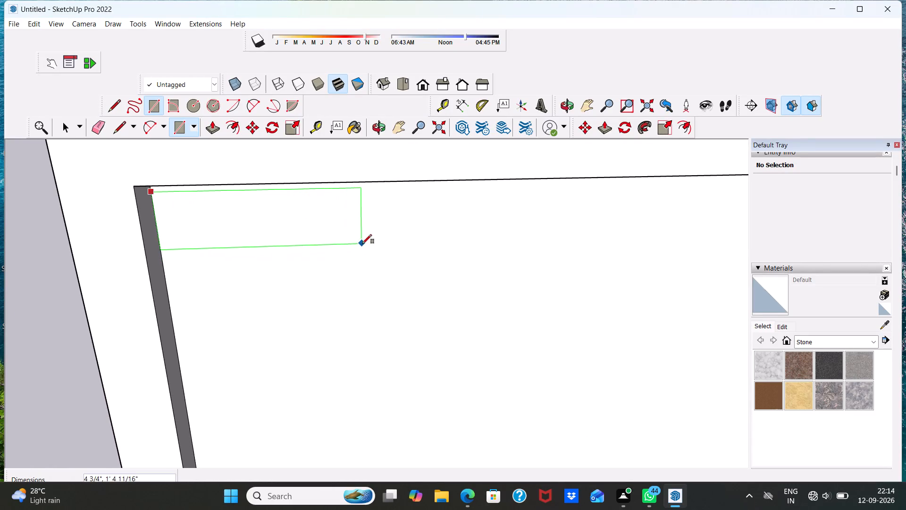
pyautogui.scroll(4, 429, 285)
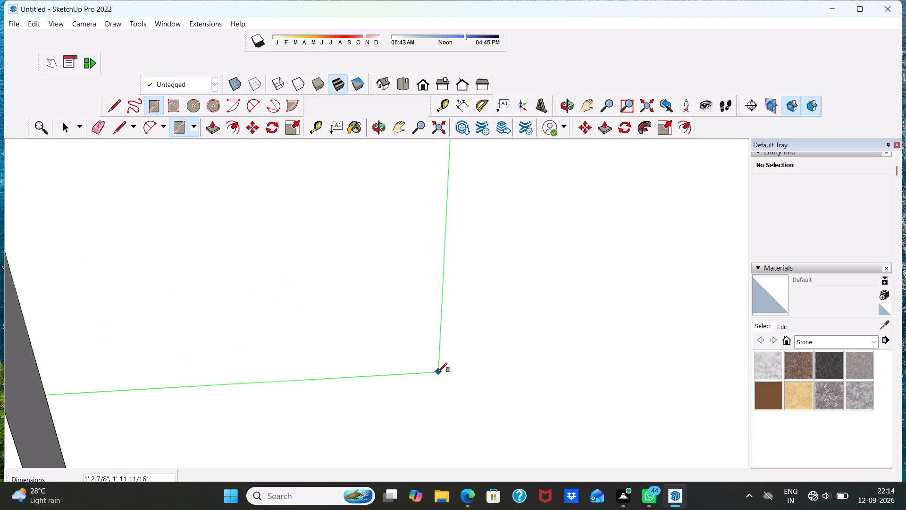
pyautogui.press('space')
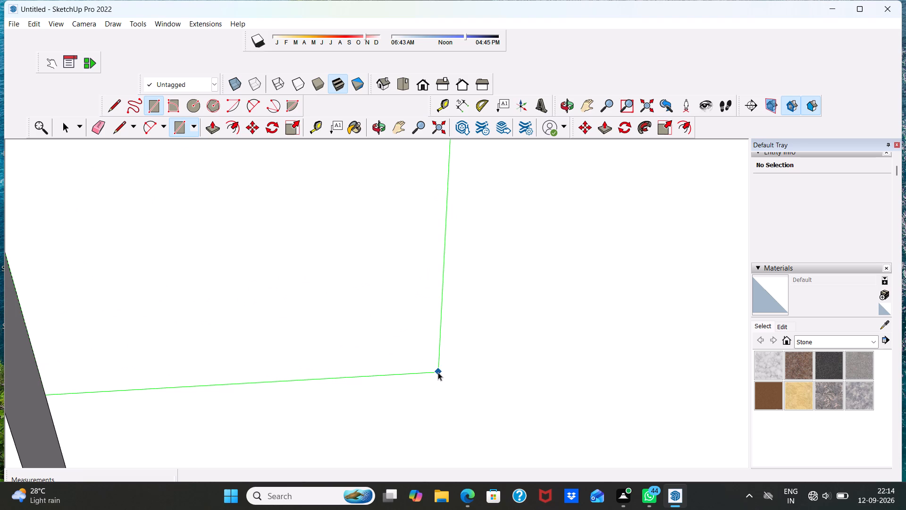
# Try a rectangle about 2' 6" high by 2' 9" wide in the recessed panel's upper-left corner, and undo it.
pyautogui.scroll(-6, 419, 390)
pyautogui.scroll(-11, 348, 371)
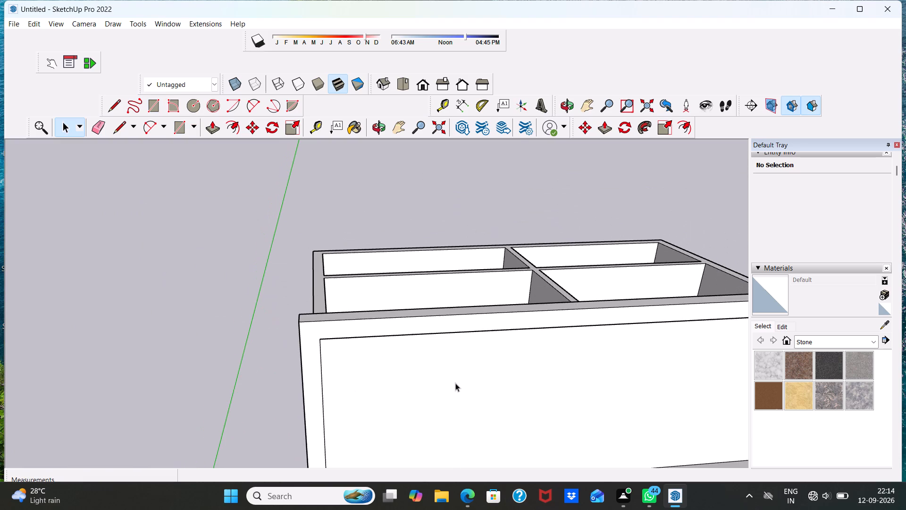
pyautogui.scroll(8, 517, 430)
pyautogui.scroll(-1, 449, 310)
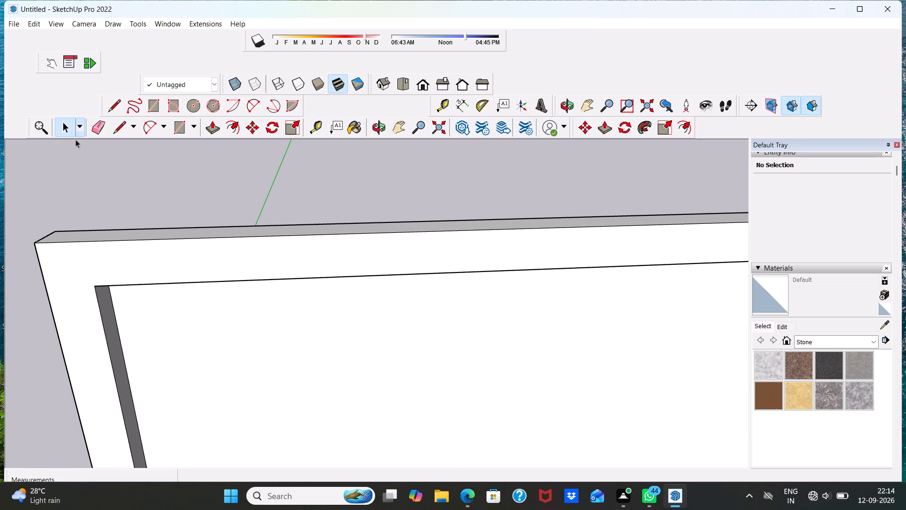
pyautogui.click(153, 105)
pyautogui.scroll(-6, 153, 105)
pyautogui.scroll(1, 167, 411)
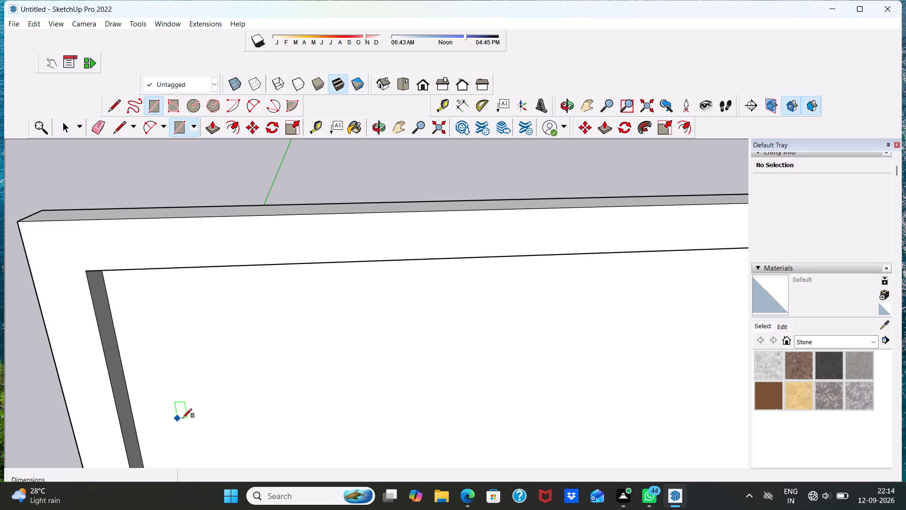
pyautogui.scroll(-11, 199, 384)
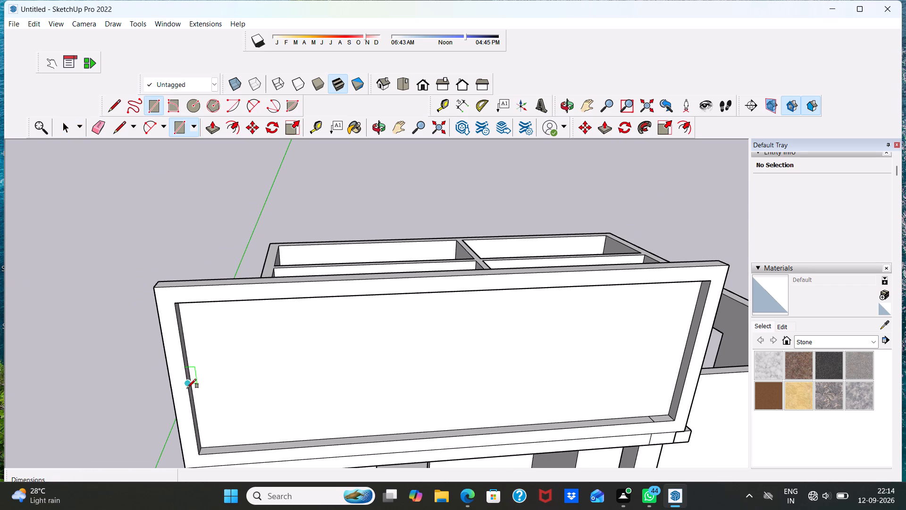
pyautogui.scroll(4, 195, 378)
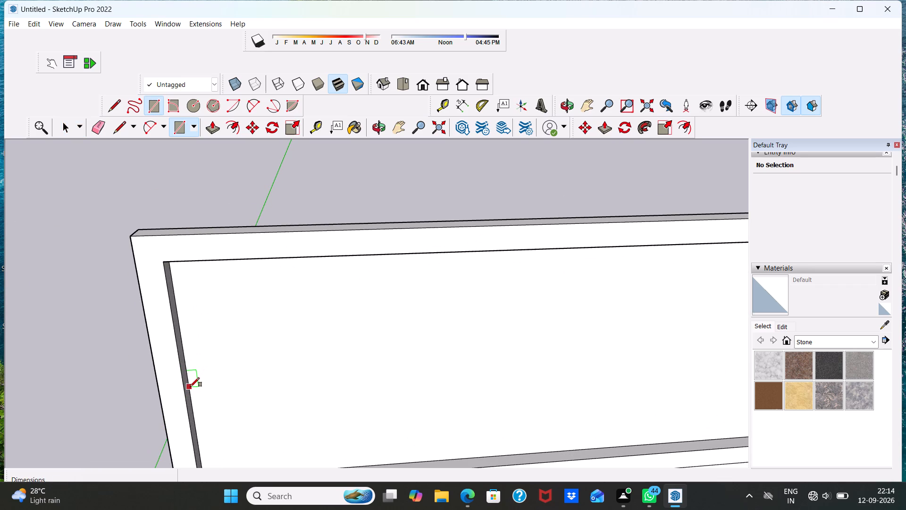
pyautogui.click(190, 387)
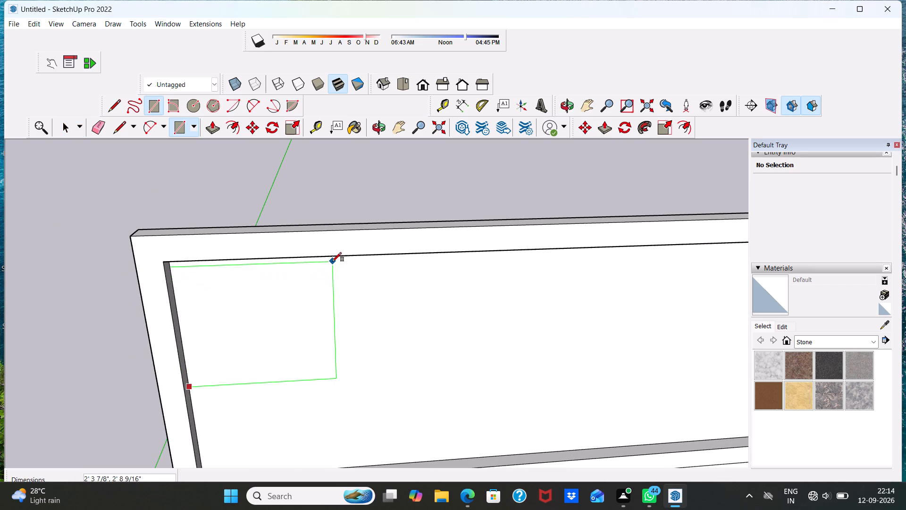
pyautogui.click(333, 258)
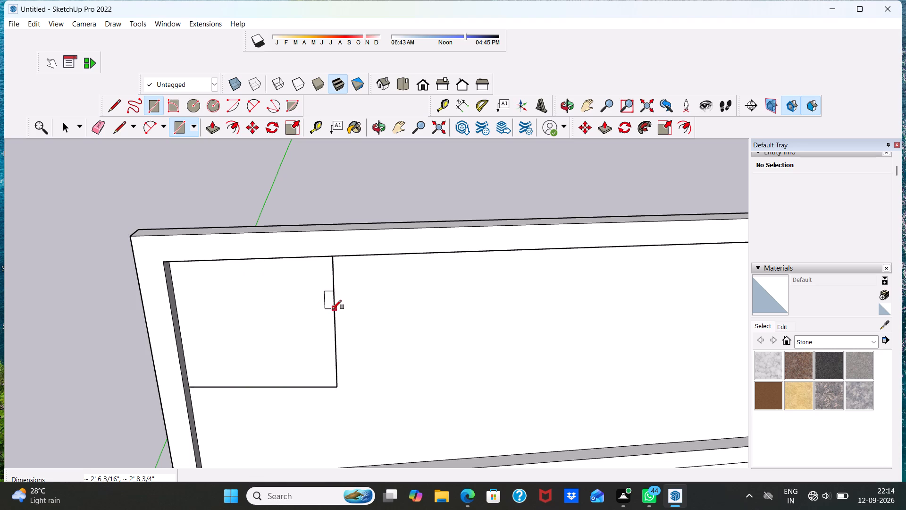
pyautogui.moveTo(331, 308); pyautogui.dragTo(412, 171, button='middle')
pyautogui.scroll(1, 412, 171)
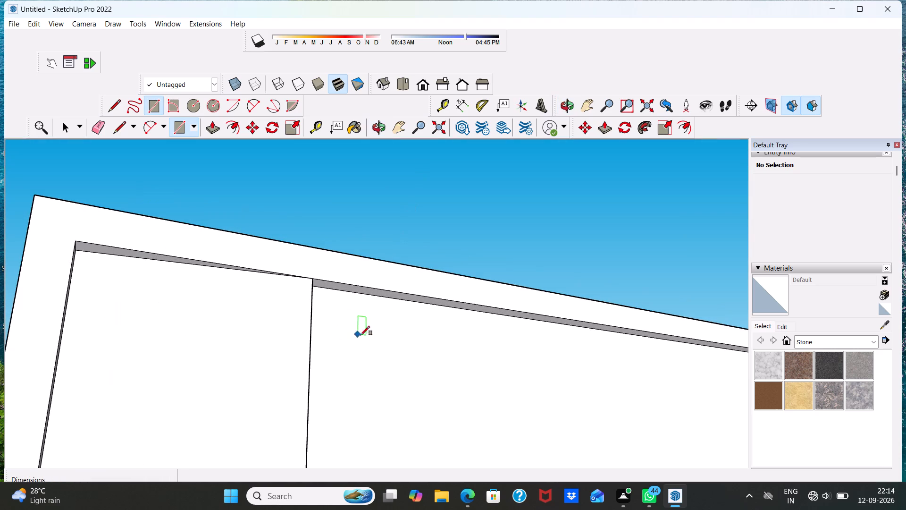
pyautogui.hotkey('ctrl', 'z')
# Draw a rectangle about 2' 9 9/16" high by 3' 11 1/4" wide on the recessed panel's upper-left corner, meeting its side and top edges.
pyautogui.scroll(-3, 218, 308)
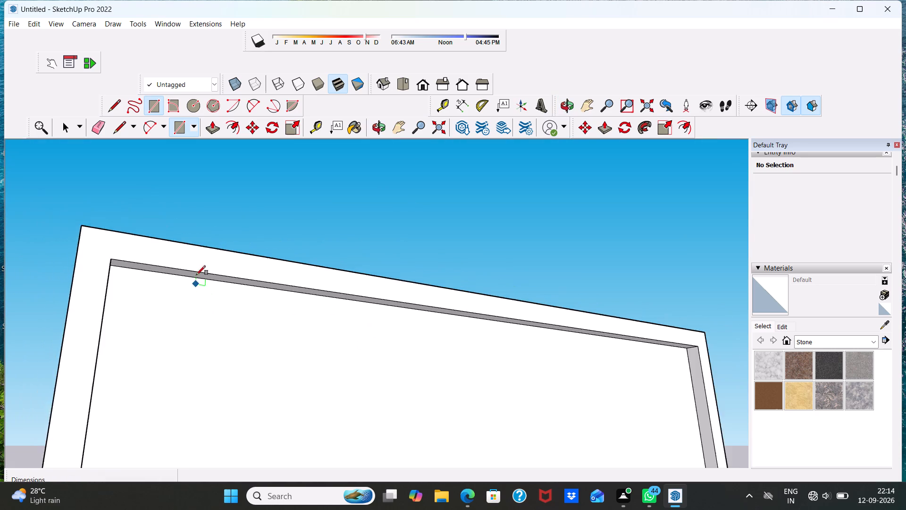
pyautogui.scroll(-3, 196, 275)
pyautogui.scroll(13, 137, 429)
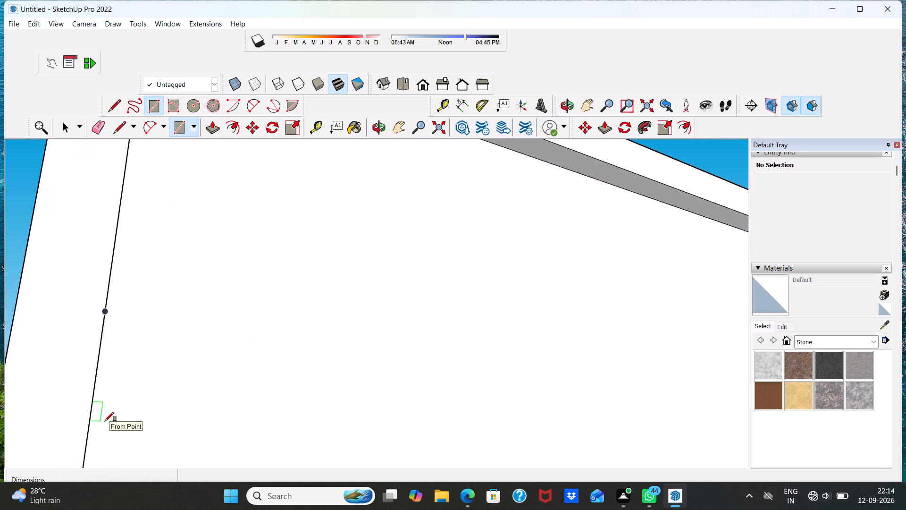
pyautogui.moveTo(105, 420); pyautogui.dragTo(42, 441, button='middle')
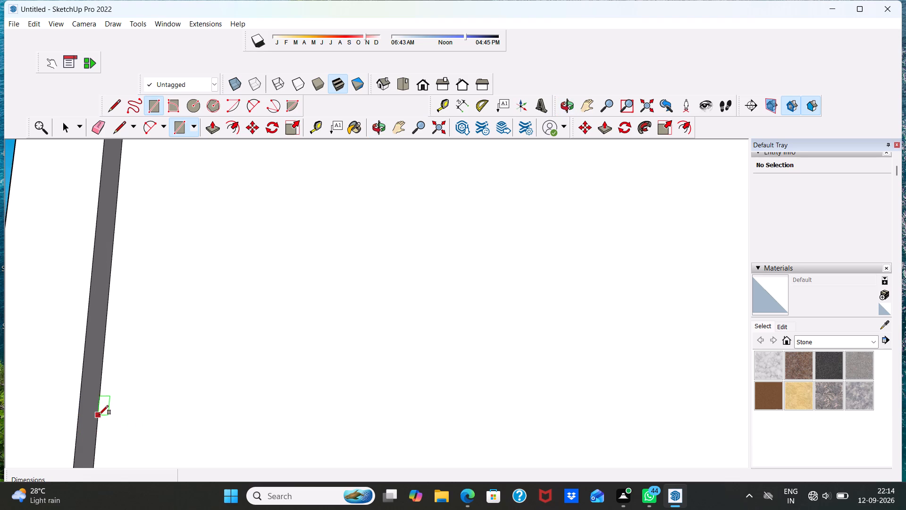
pyautogui.click(99, 414)
pyautogui.scroll(-5, 227, 378)
pyautogui.scroll(-1, 413, 359)
pyautogui.scroll(2, 472, 344)
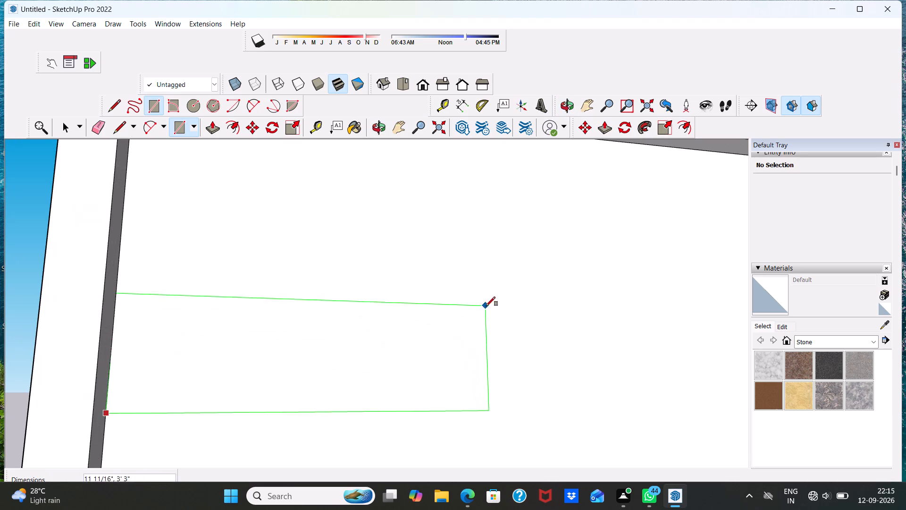
pyautogui.scroll(3, 513, 360)
pyautogui.scroll(-5, 492, 246)
pyautogui.scroll(-1, 520, 314)
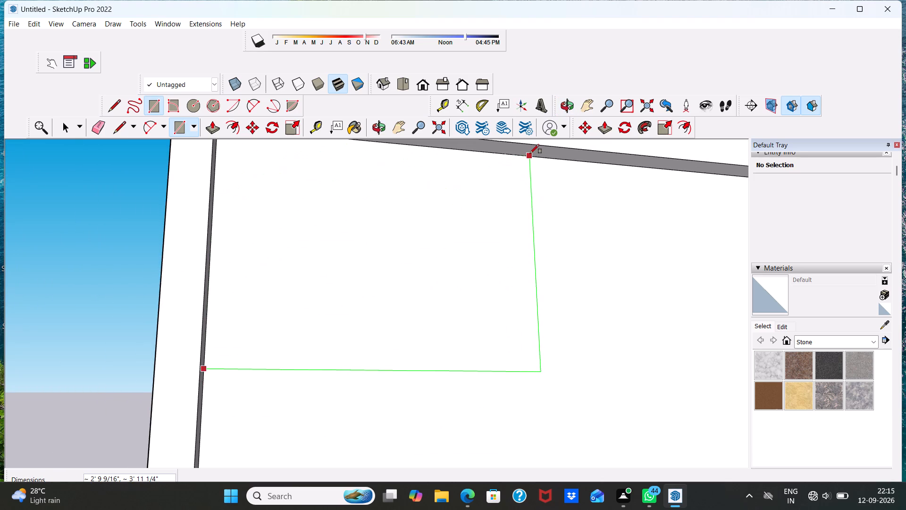
pyautogui.click(530, 153)
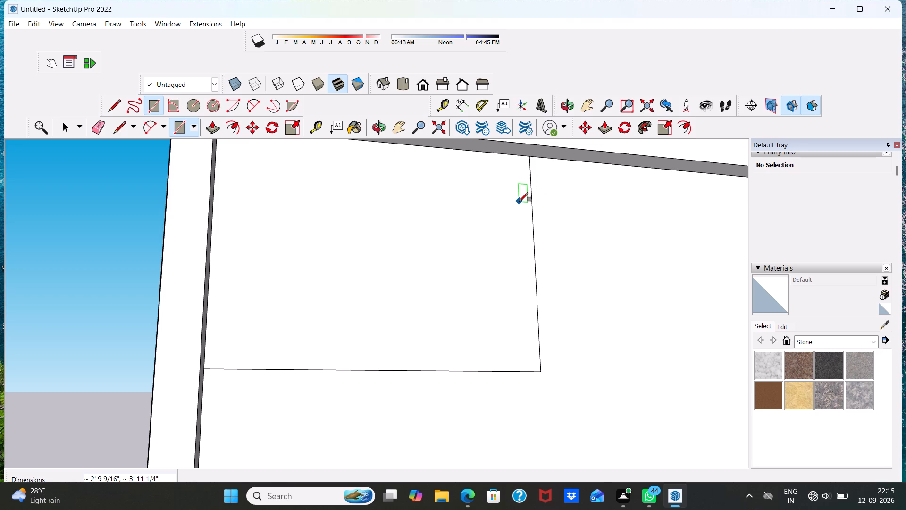
pyautogui.press('space')
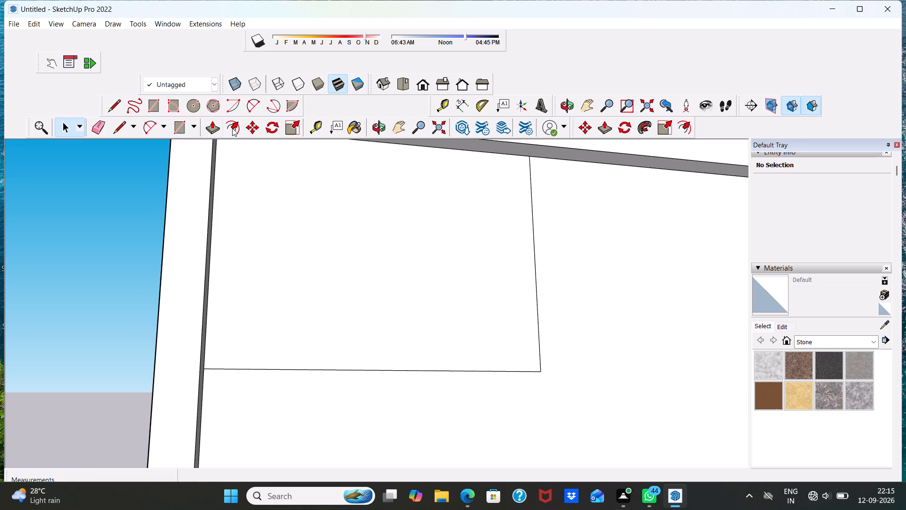
# Offset the outline of the panel's upper-left rectangle inward by a little over 2 1/4" to form a frame border.
pyautogui.click(232, 128)
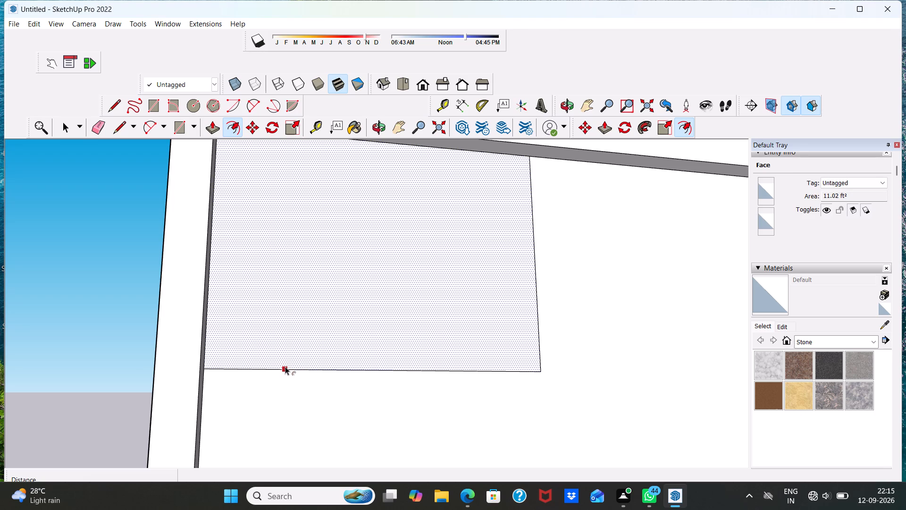
pyautogui.click(285, 366)
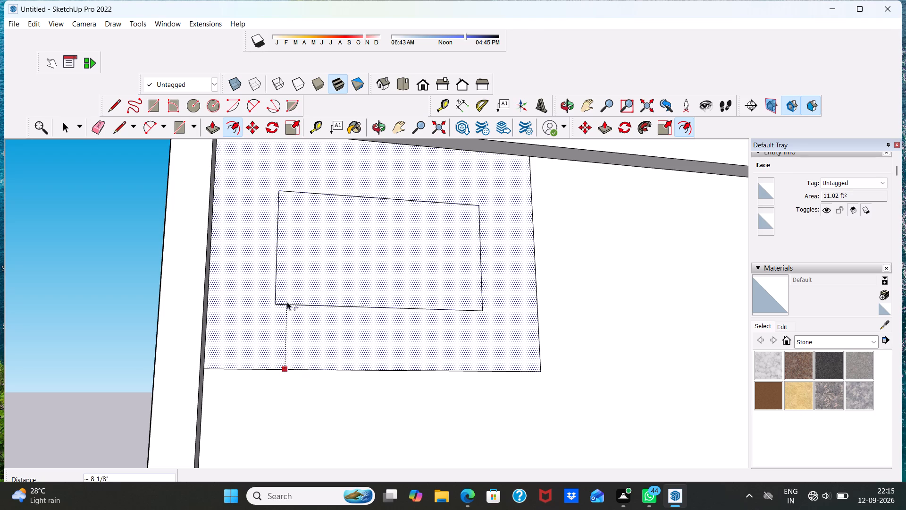
pyautogui.click(212, 347)
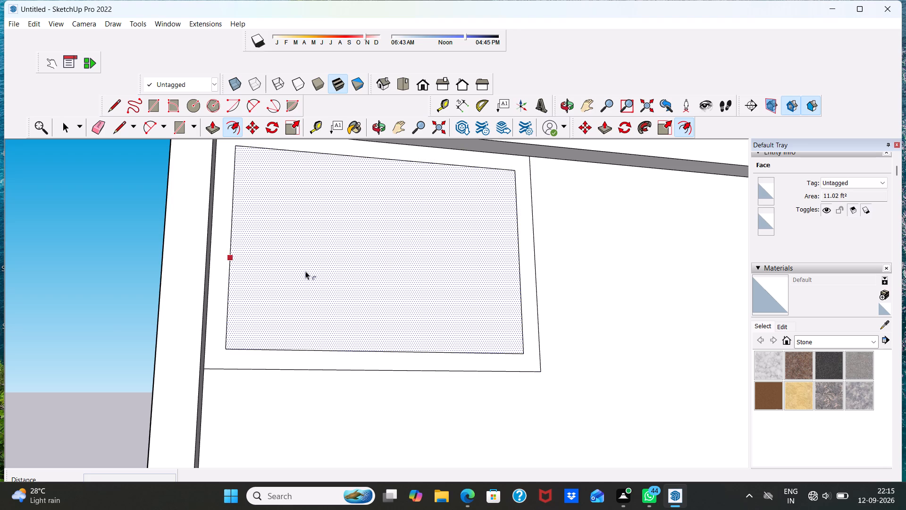
pyautogui.press('space')
pyautogui.press('space')
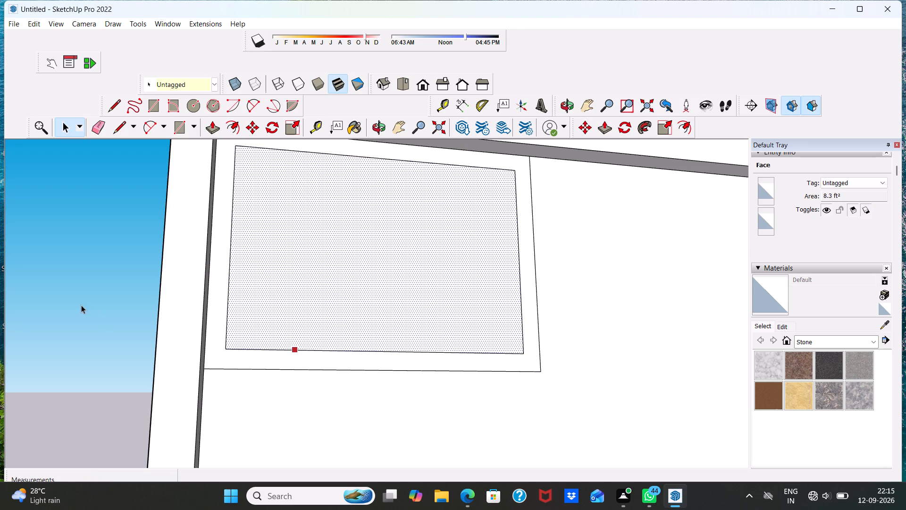
pyautogui.click(81, 305)
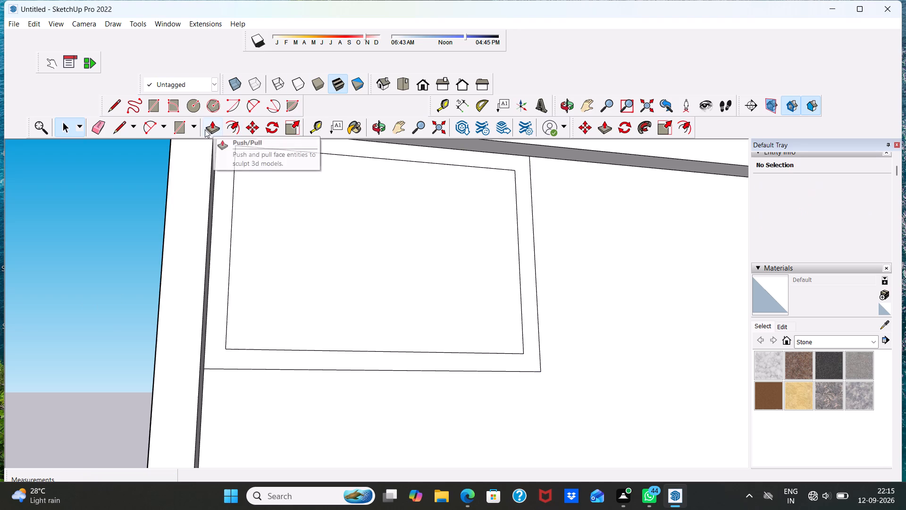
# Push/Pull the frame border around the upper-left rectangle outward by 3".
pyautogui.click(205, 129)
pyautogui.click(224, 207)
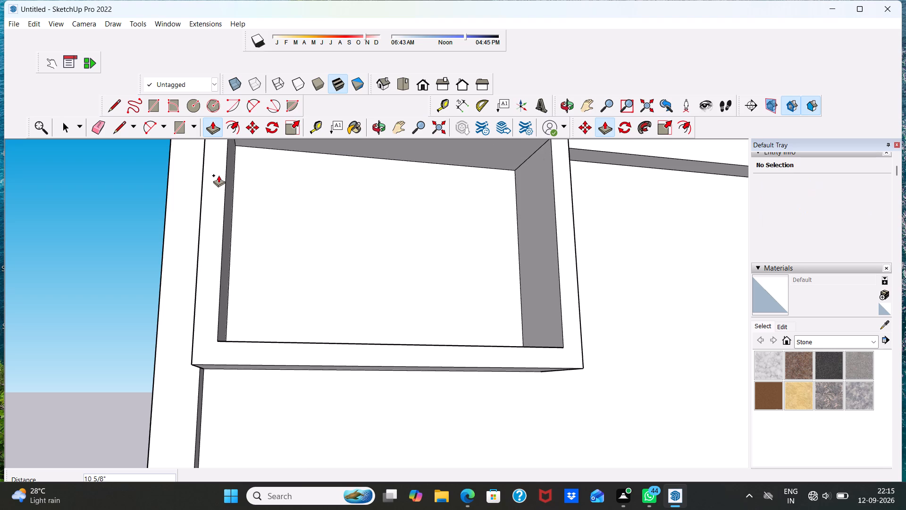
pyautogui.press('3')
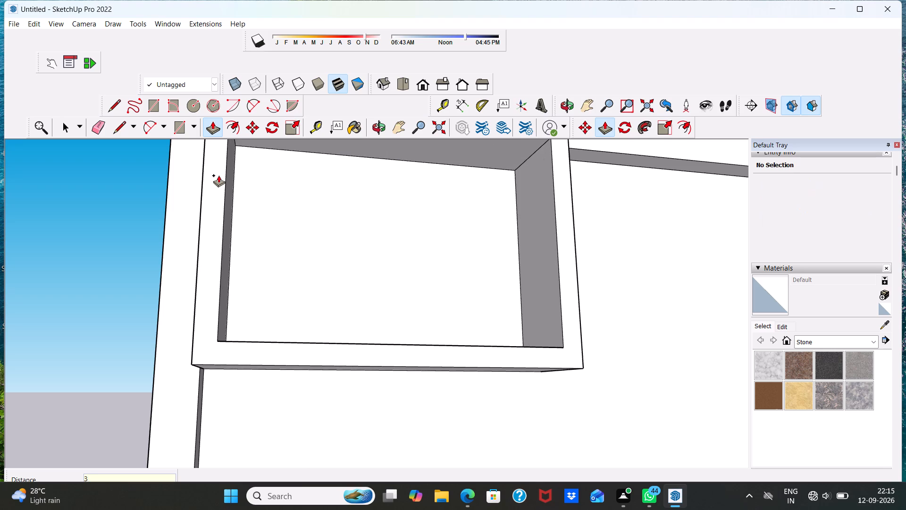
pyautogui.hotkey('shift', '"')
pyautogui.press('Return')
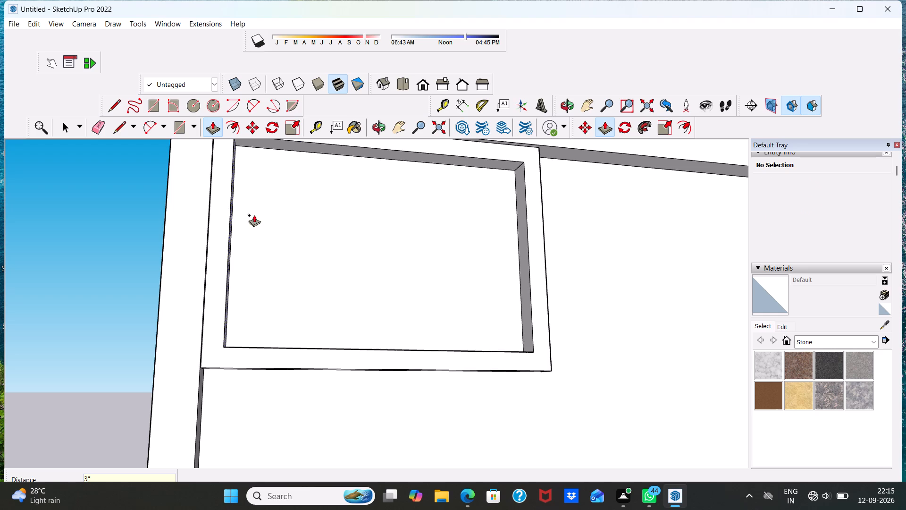
# Examine the raised frame's corner and its depth against the panel recess from several angles.
pyautogui.moveTo(298, 236); pyautogui.dragTo(283, 422, button='middle')
pyautogui.scroll(3, 277, 351)
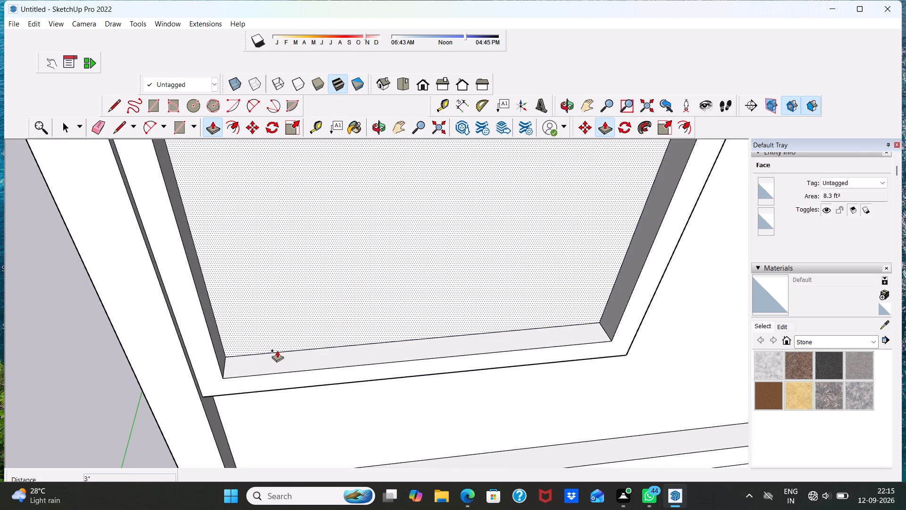
pyautogui.scroll(4, 277, 350)
pyautogui.scroll(-5, 208, 305)
pyautogui.press('space')
pyautogui.moveTo(225, 351); pyautogui.dragTo(375, 243, button='middle')
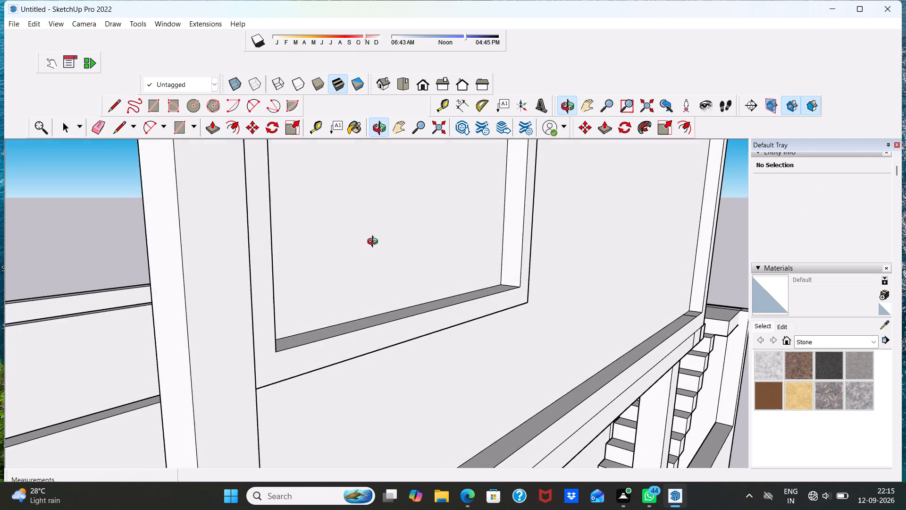
pyautogui.moveTo(375, 243); pyautogui.dragTo(250, 162, button='middle')
pyautogui.moveTo(269, 346); pyautogui.dragTo(137, 309, button='middle')
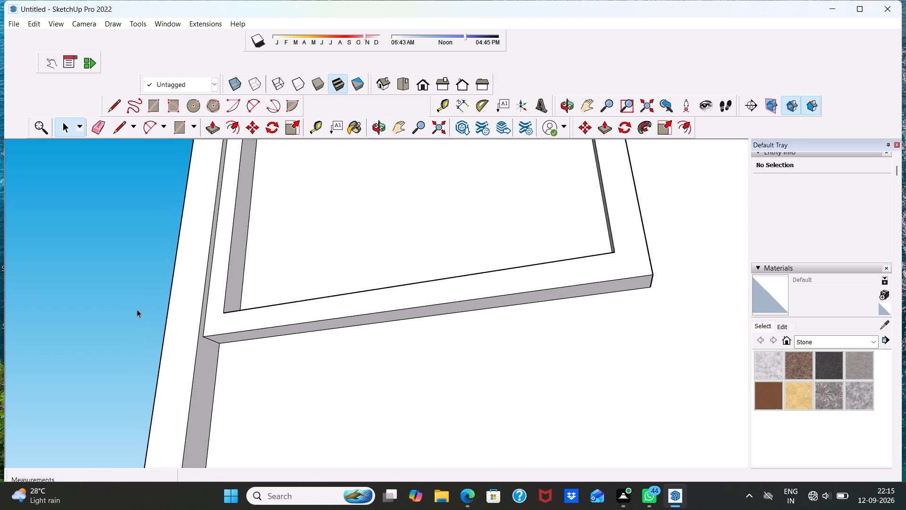
pyautogui.moveTo(245, 283); pyautogui.dragTo(366, 360, button='middle')
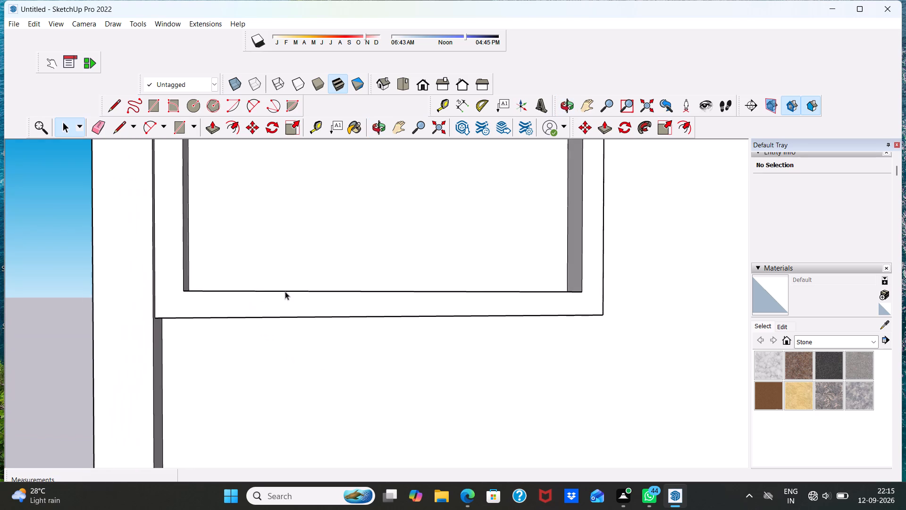
pyautogui.scroll(2, 244, 234)
pyautogui.moveTo(242, 231); pyautogui.dragTo(139, 323, button='middle')
pyautogui.scroll(1, 258, 264)
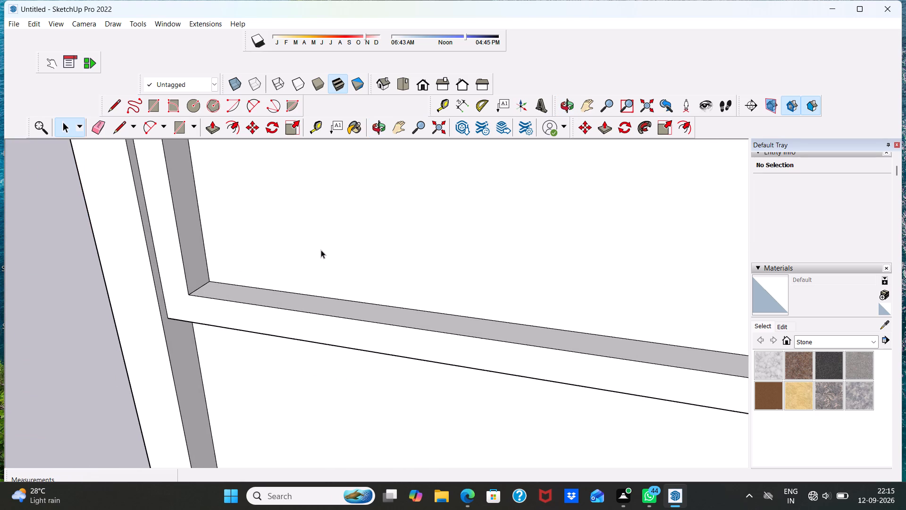
pyautogui.scroll(2, 322, 249)
pyautogui.moveTo(322, 248); pyautogui.dragTo(325, 240, button='middle')
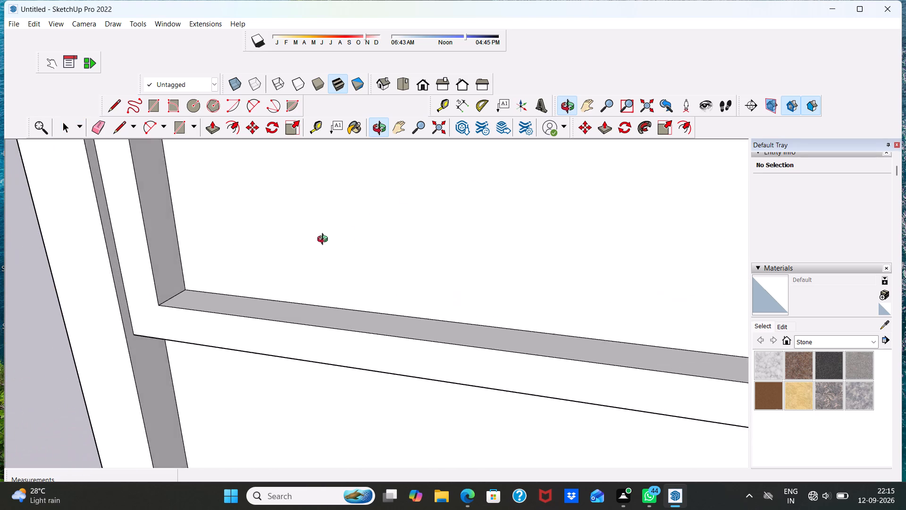
pyautogui.moveTo(325, 240); pyautogui.dragTo(278, 232, button='middle')
pyautogui.scroll(1, 210, 245)
pyautogui.moveTo(206, 249); pyautogui.dragTo(352, 225, button='middle')
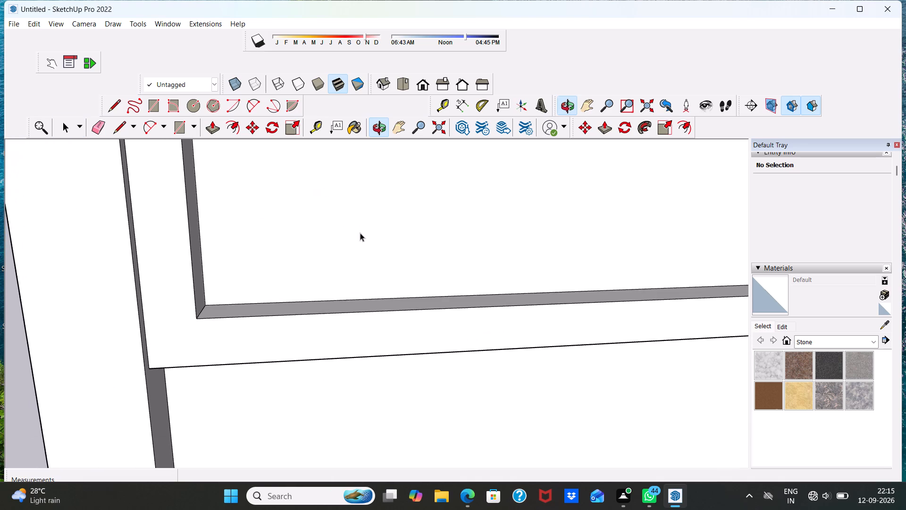
pyautogui.middleClick(325, 252)
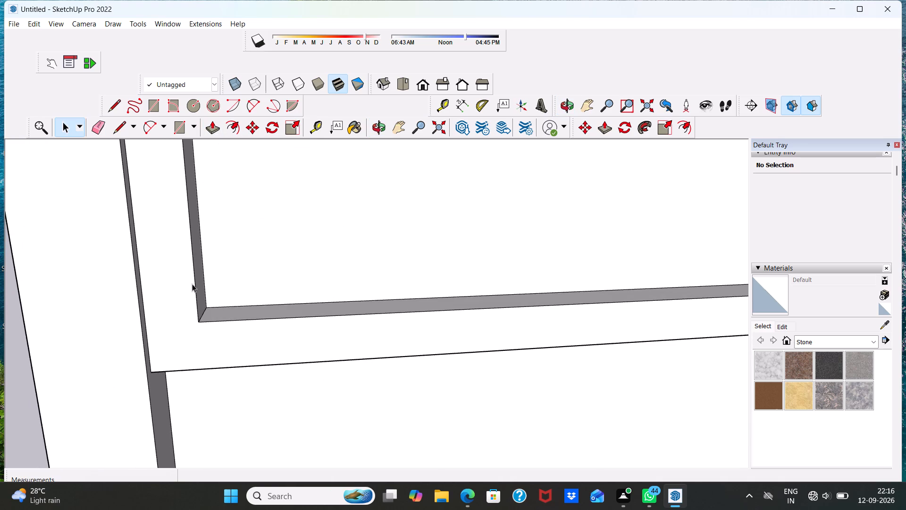
pyautogui.scroll(4, 192, 284)
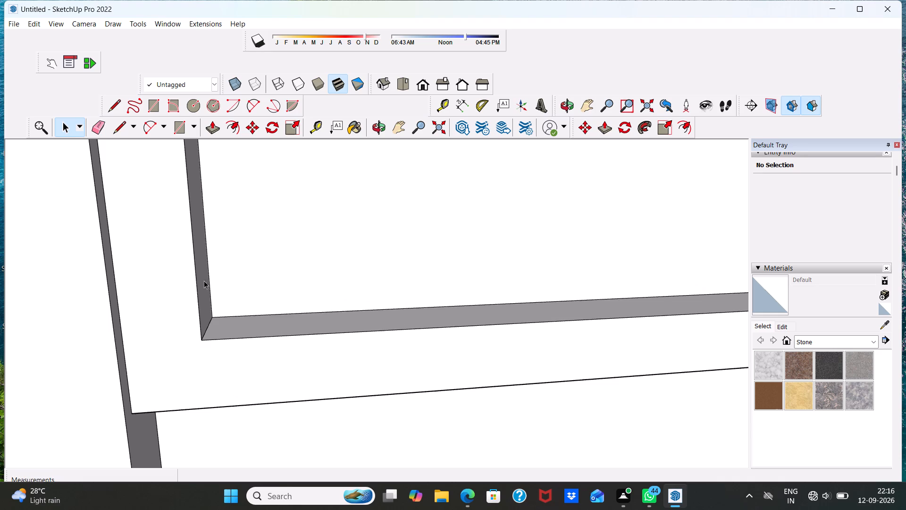
pyautogui.scroll(3, 224, 275)
pyautogui.scroll(-13, 224, 272)
pyautogui.scroll(1, 241, 309)
pyautogui.scroll(-5, 243, 277)
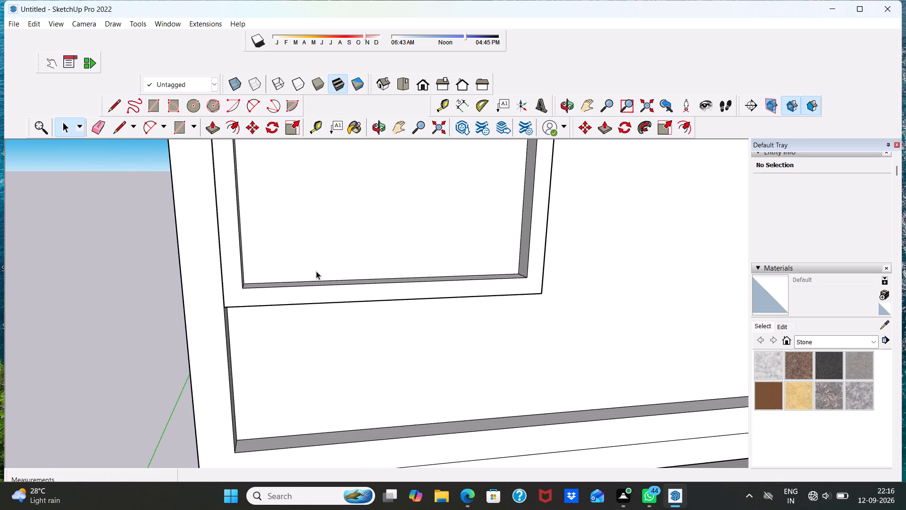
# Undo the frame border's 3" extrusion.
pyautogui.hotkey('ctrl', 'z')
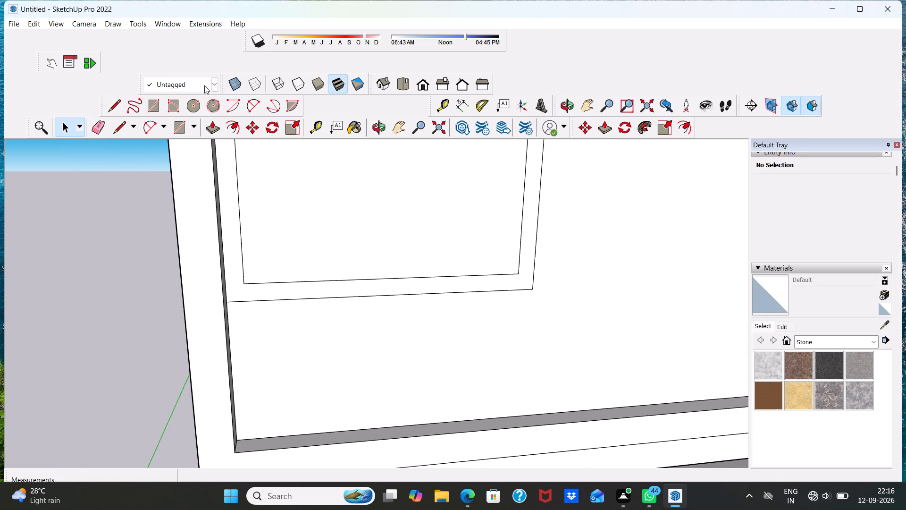
# Push/Pull the frame border around the upper-left rectangle outward by 2".
pyautogui.click(213, 120)
pyautogui.click(234, 208)
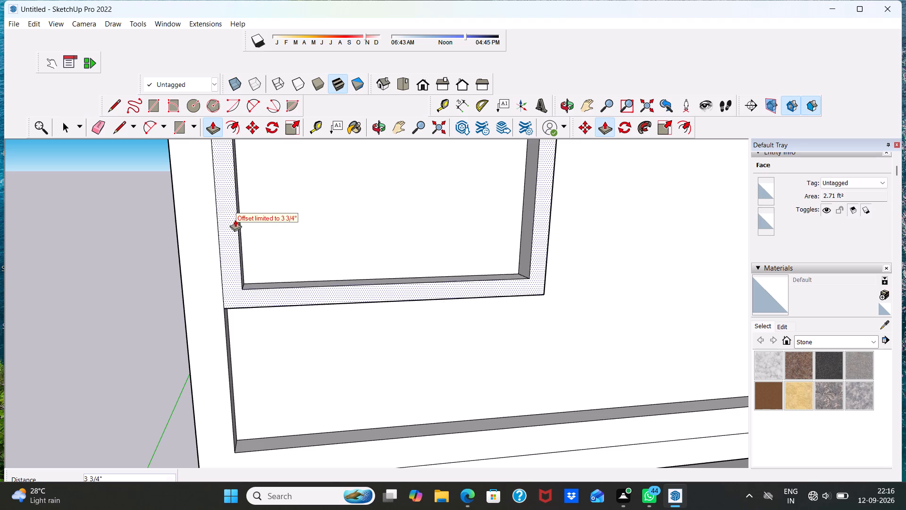
pyautogui.write('2"')
pyautogui.press('Return')
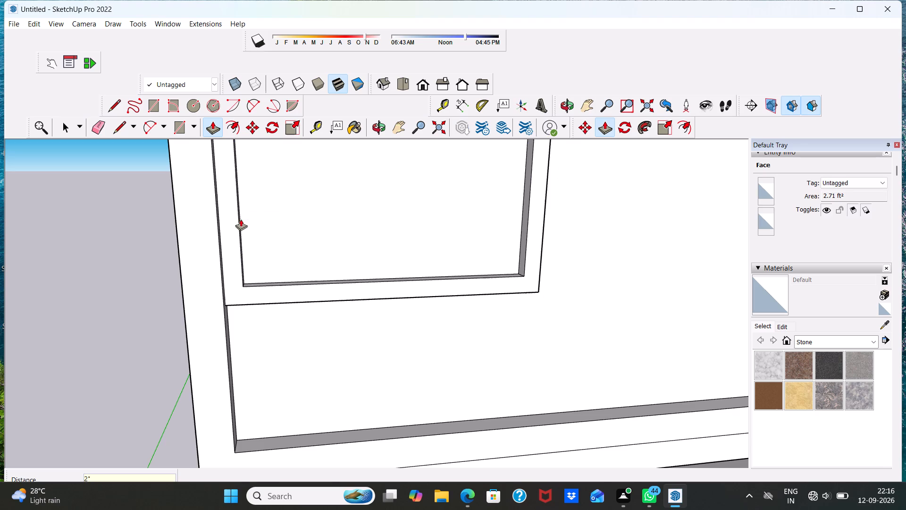
pyautogui.scroll(11, 278, 334)
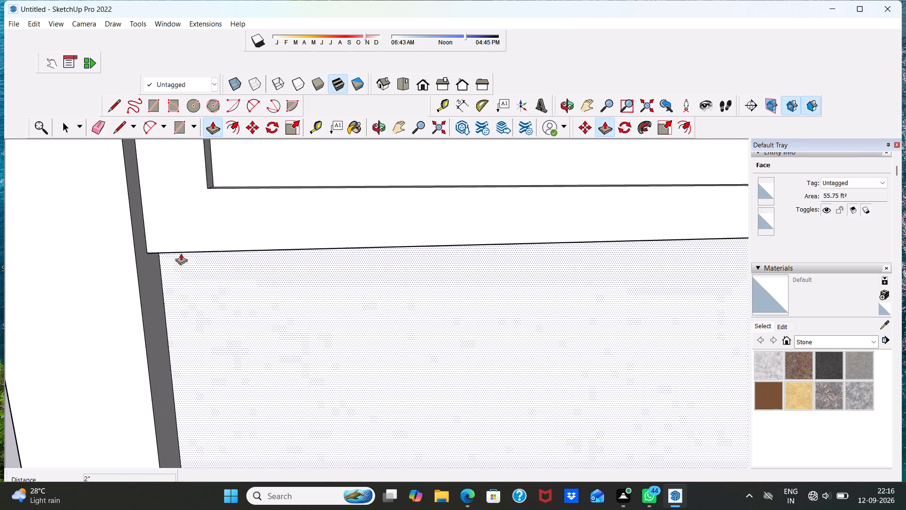
pyautogui.scroll(3, 180, 252)
pyautogui.scroll(1, 240, 293)
pyautogui.scroll(-13, 263, 280)
pyautogui.press('space')
# Examine the framed rectangle within the whole house, from the standard front view and from oblique angles.
pyautogui.moveTo(571, 354); pyautogui.dragTo(558, 263, button='middle')
pyautogui.scroll(-5, 558, 261)
pyautogui.scroll(-6, 572, 189)
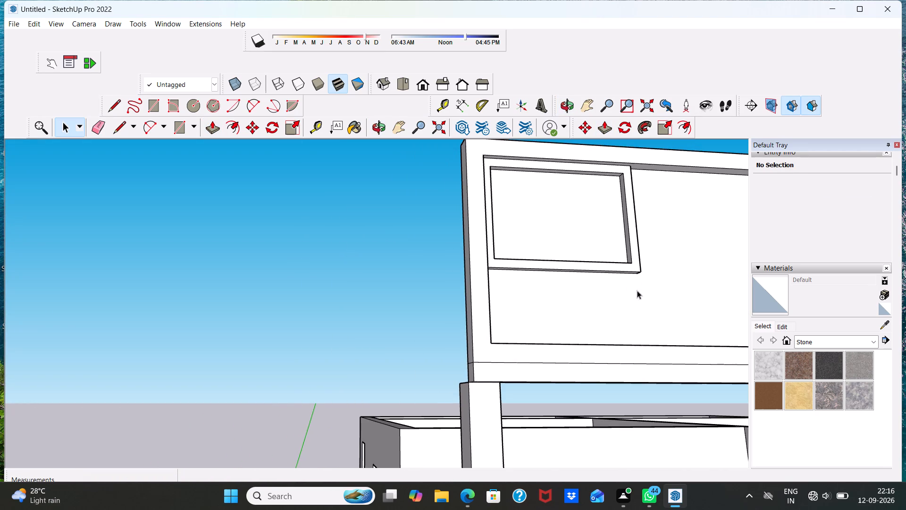
pyautogui.moveTo(637, 290); pyautogui.dragTo(580, 332, button='middle')
pyautogui.scroll(-6, 556, 247)
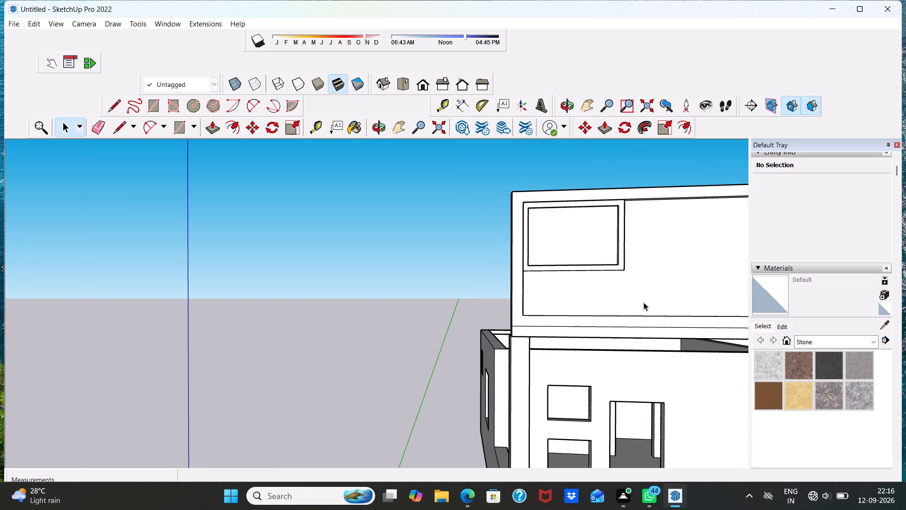
pyautogui.scroll(-1, 644, 301)
pyautogui.moveTo(644, 301); pyautogui.dragTo(709, 339, button='middle')
pyautogui.scroll(1, 671, 291)
pyautogui.scroll(-3, 641, 267)
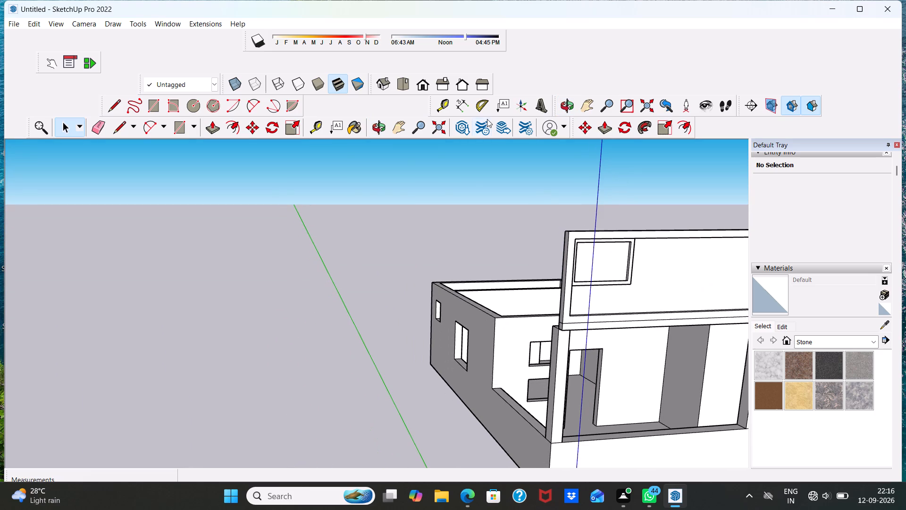
pyautogui.click(420, 83)
pyautogui.scroll(-1, 217, 351)
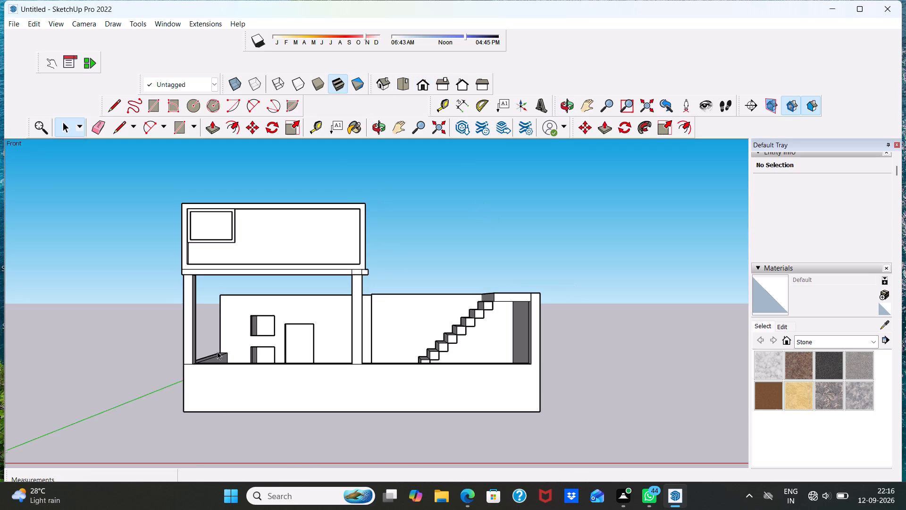
pyautogui.moveTo(253, 310); pyautogui.dragTo(275, 388, button='middle')
pyautogui.scroll(7, 270, 357)
pyautogui.scroll(-3, 269, 357)
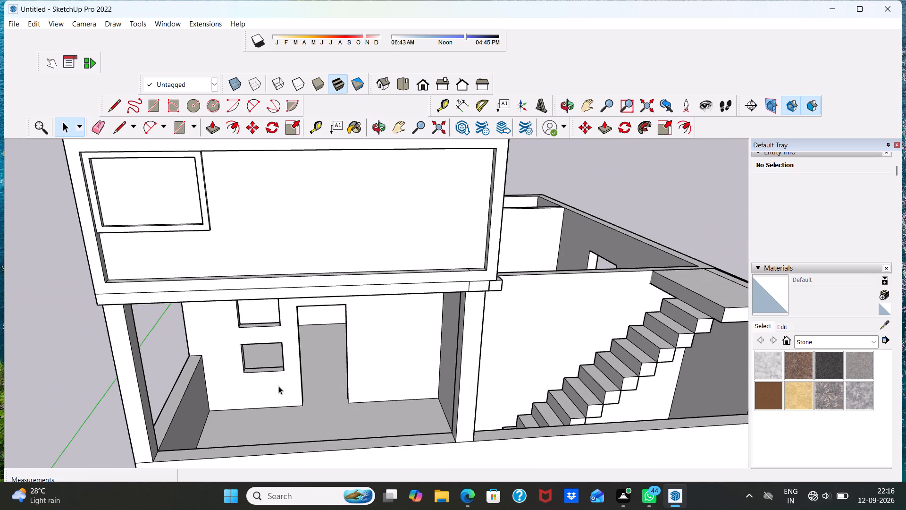
pyautogui.moveTo(278, 386); pyautogui.dragTo(296, 377, button='middle')
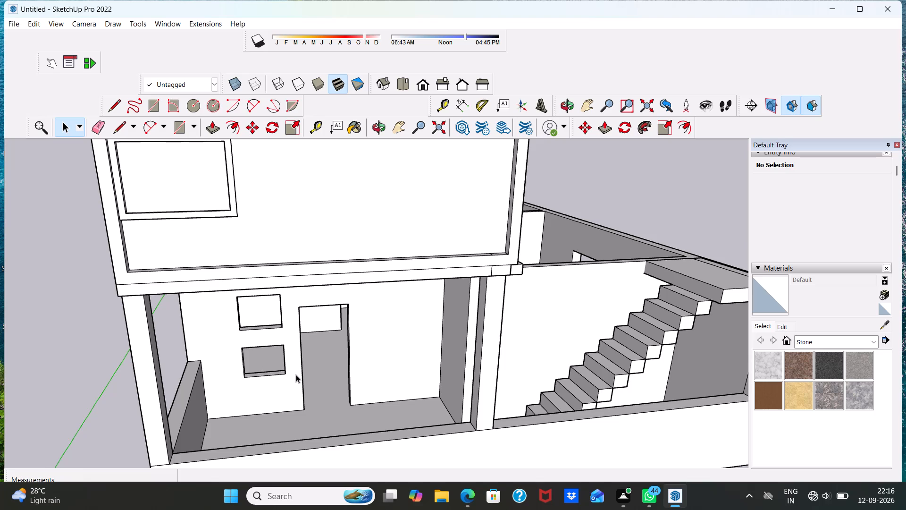
pyautogui.scroll(-4, 159, 166)
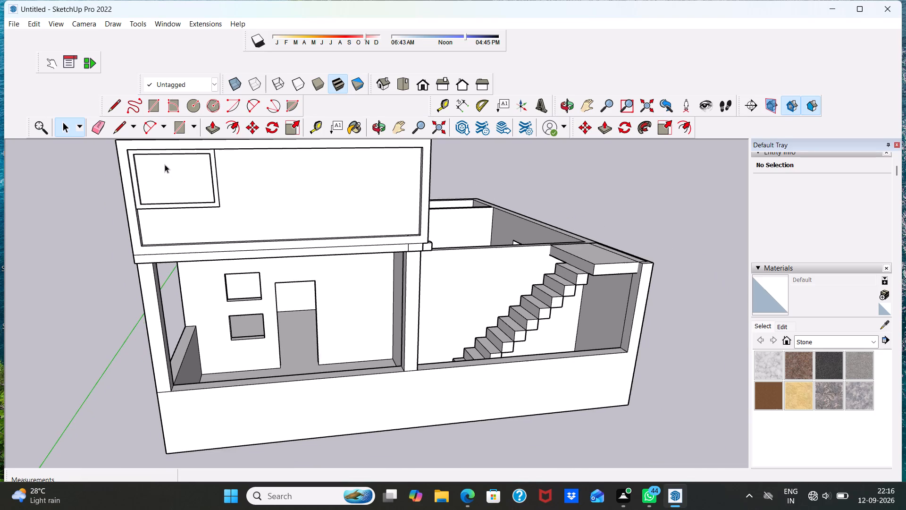
# Examine the framed rectangle's recess and inner edges up close, from above and from below.
pyautogui.moveTo(159, 161); pyautogui.dragTo(187, 134, button='middle')
pyautogui.scroll(8, 189, 146)
pyautogui.scroll(-2, 183, 194)
pyautogui.moveTo(181, 245); pyautogui.dragTo(167, 368, button='middle')
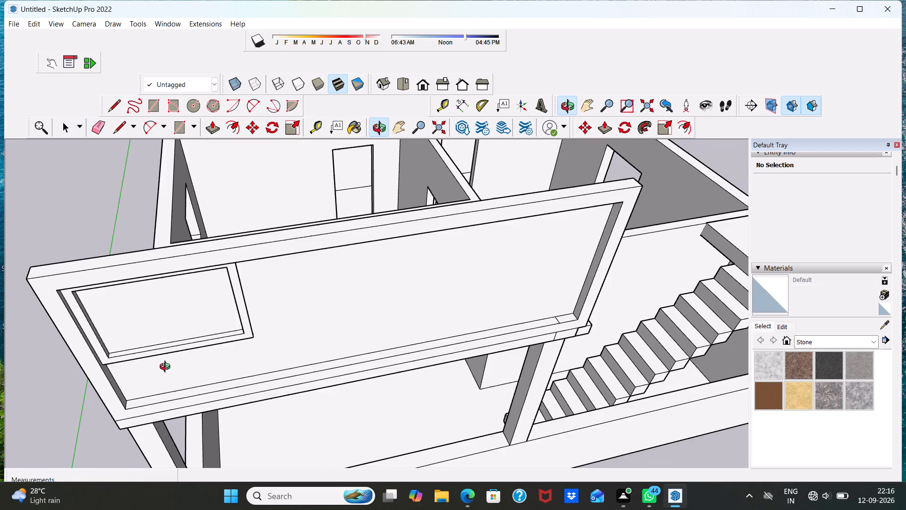
pyautogui.moveTo(167, 368); pyautogui.dragTo(167, 367, button='middle')
pyautogui.scroll(1, 169, 314)
pyautogui.moveTo(169, 314); pyautogui.dragTo(182, 273, button='middle')
pyautogui.scroll(1, 182, 275)
pyautogui.scroll(4, 92, 255)
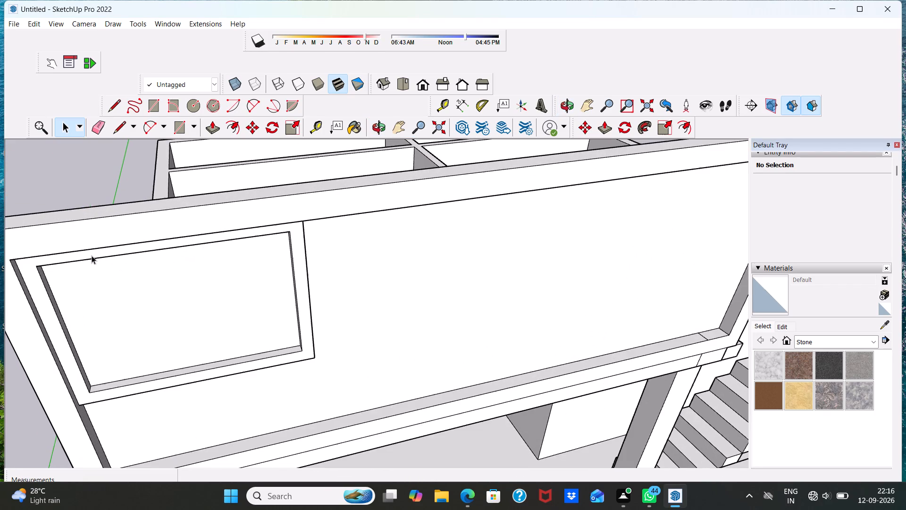
pyautogui.scroll(3, 76, 265)
pyautogui.scroll(-1, 41, 318)
pyautogui.moveTo(36, 329); pyautogui.dragTo(67, 222, button='middle')
pyautogui.scroll(4, 73, 257)
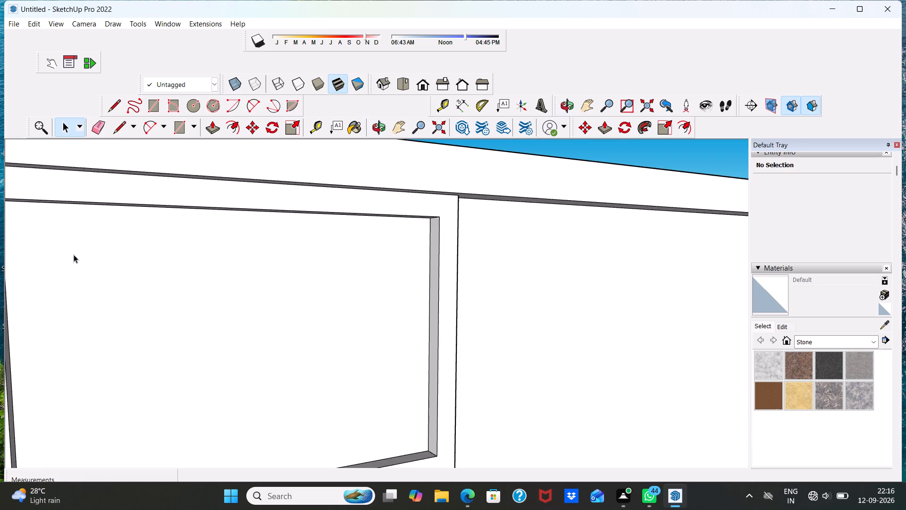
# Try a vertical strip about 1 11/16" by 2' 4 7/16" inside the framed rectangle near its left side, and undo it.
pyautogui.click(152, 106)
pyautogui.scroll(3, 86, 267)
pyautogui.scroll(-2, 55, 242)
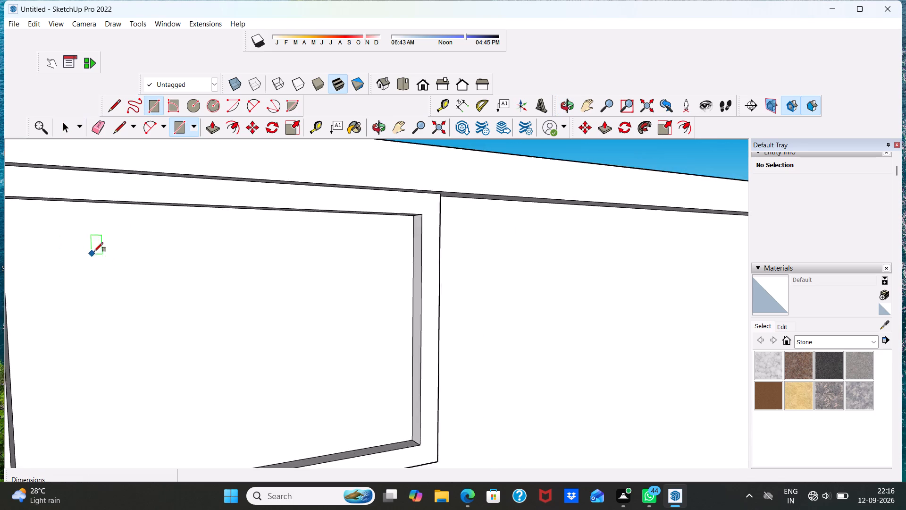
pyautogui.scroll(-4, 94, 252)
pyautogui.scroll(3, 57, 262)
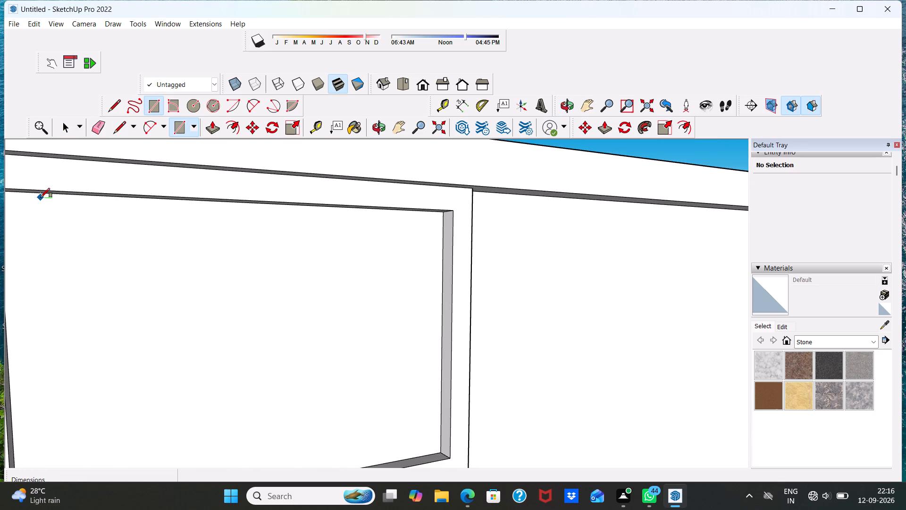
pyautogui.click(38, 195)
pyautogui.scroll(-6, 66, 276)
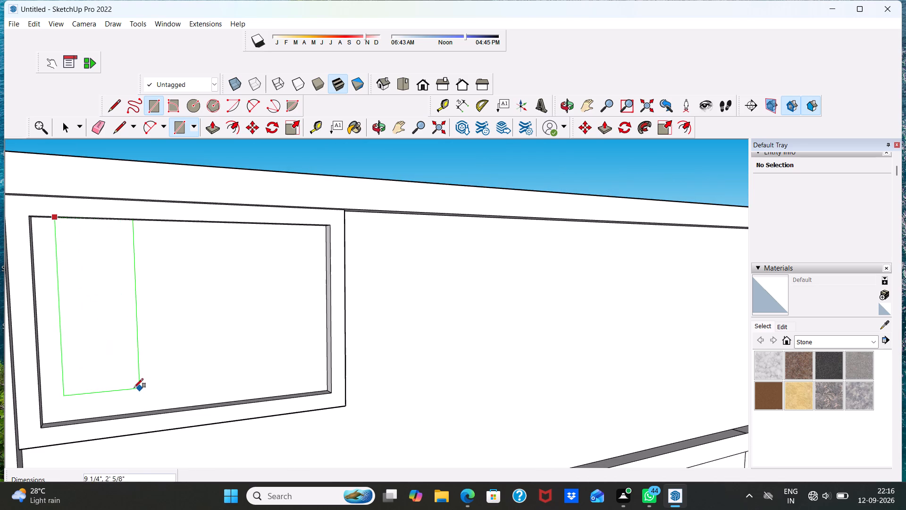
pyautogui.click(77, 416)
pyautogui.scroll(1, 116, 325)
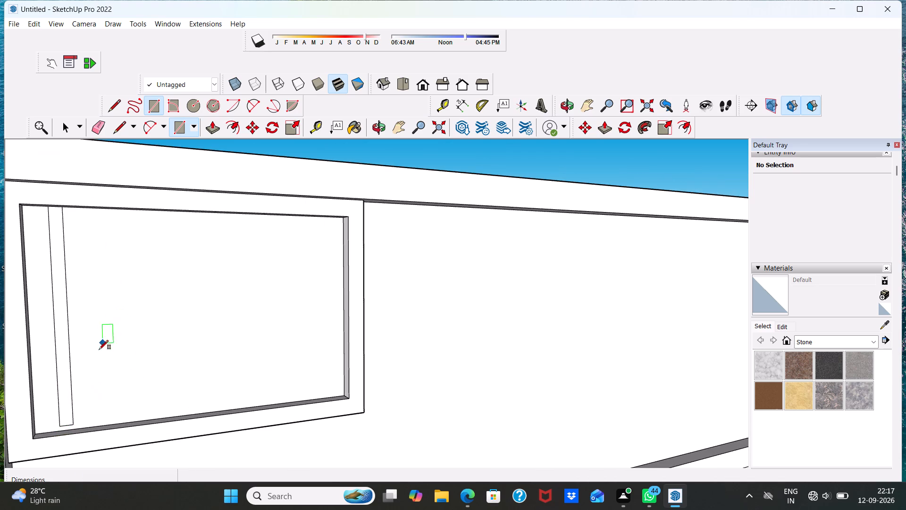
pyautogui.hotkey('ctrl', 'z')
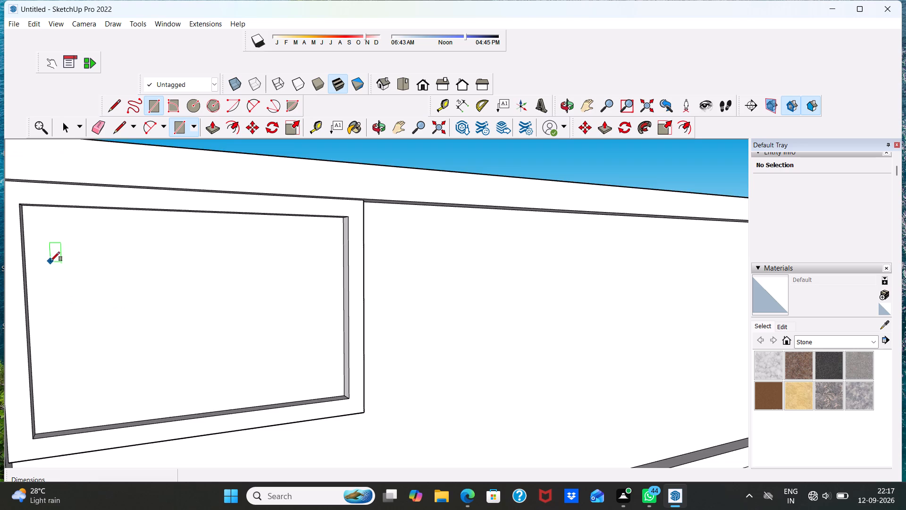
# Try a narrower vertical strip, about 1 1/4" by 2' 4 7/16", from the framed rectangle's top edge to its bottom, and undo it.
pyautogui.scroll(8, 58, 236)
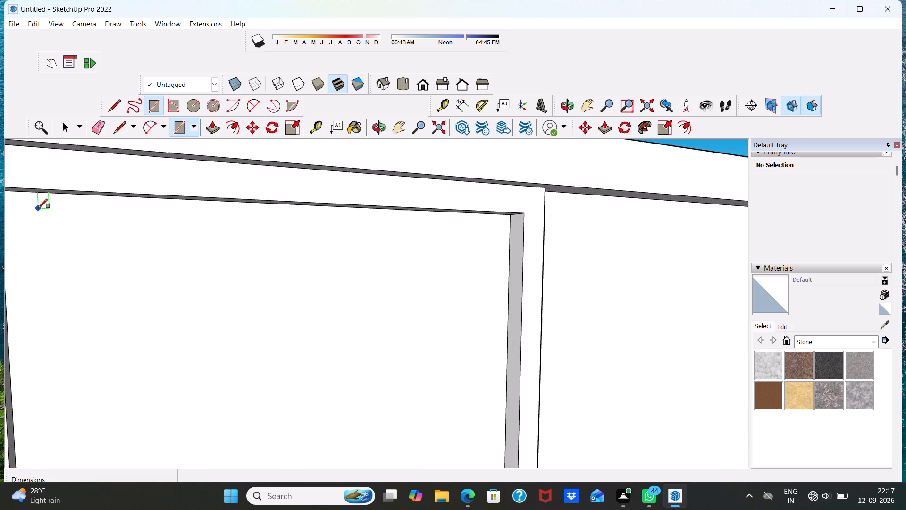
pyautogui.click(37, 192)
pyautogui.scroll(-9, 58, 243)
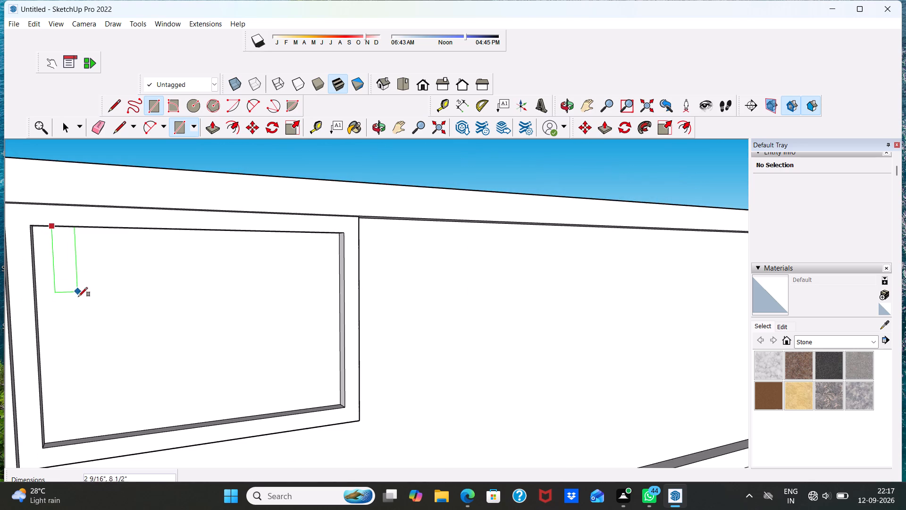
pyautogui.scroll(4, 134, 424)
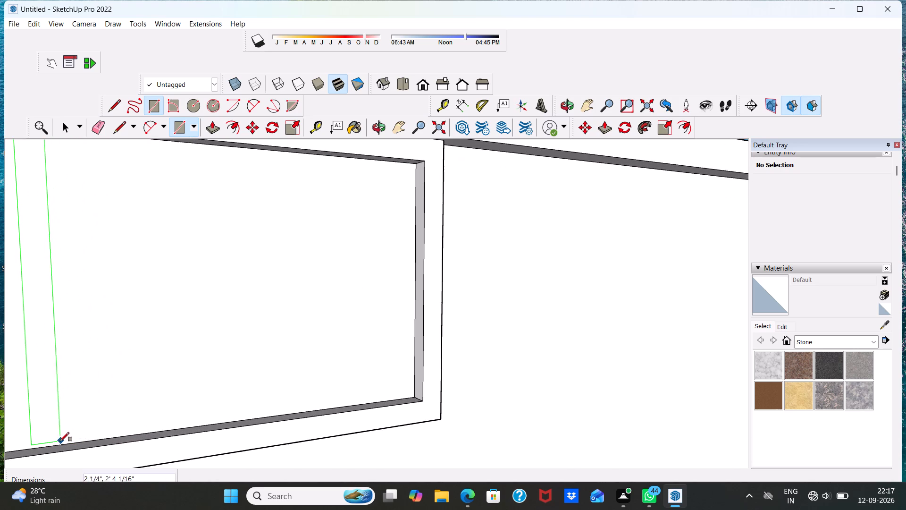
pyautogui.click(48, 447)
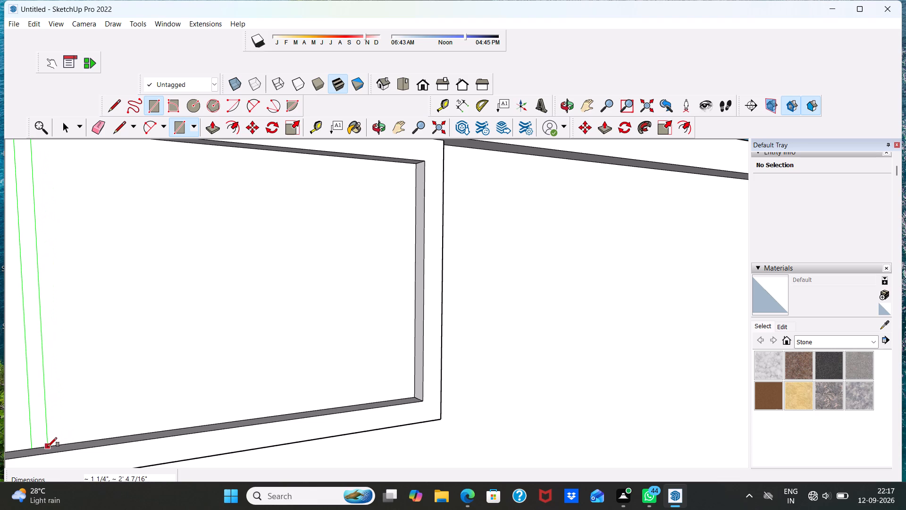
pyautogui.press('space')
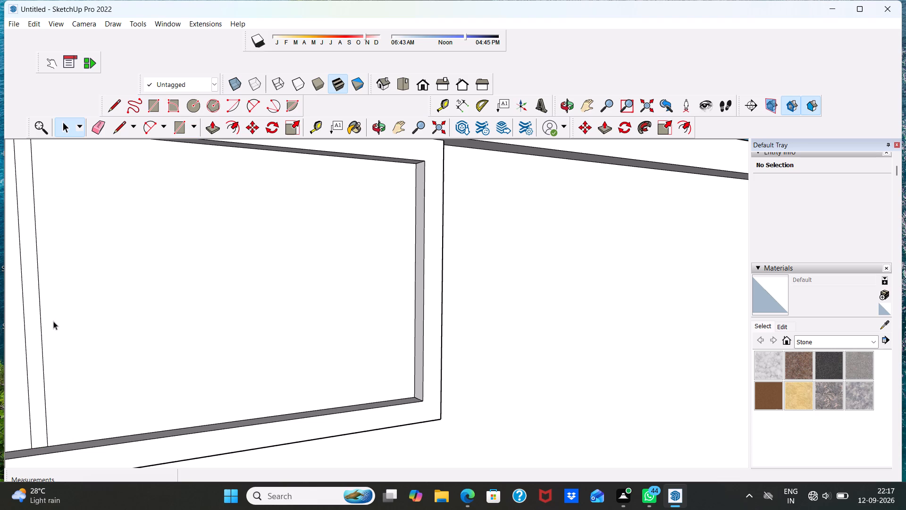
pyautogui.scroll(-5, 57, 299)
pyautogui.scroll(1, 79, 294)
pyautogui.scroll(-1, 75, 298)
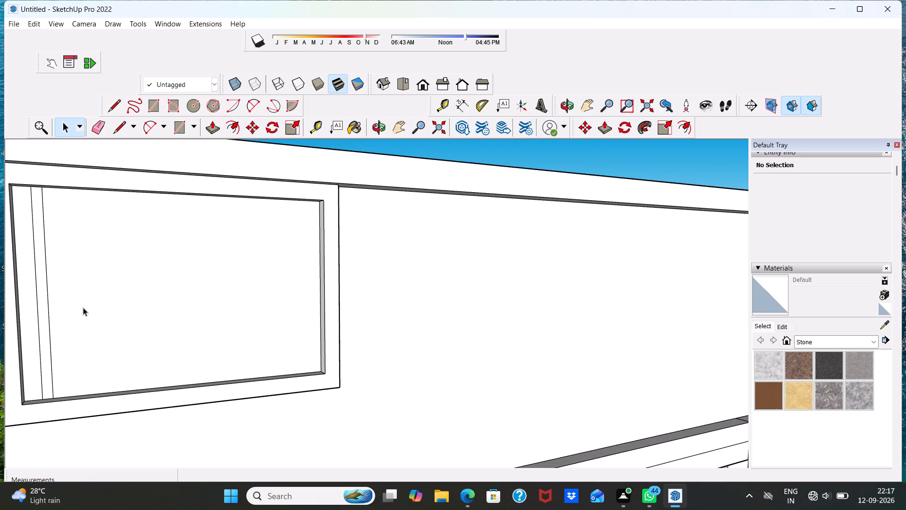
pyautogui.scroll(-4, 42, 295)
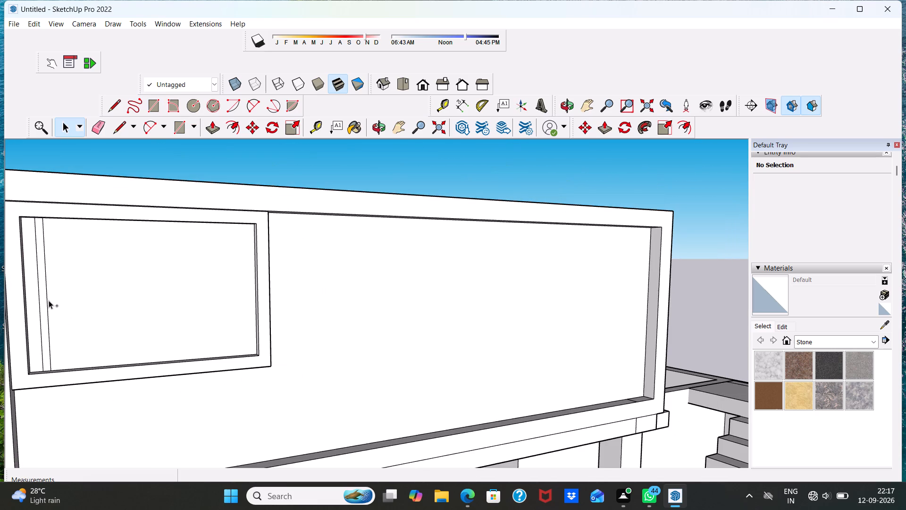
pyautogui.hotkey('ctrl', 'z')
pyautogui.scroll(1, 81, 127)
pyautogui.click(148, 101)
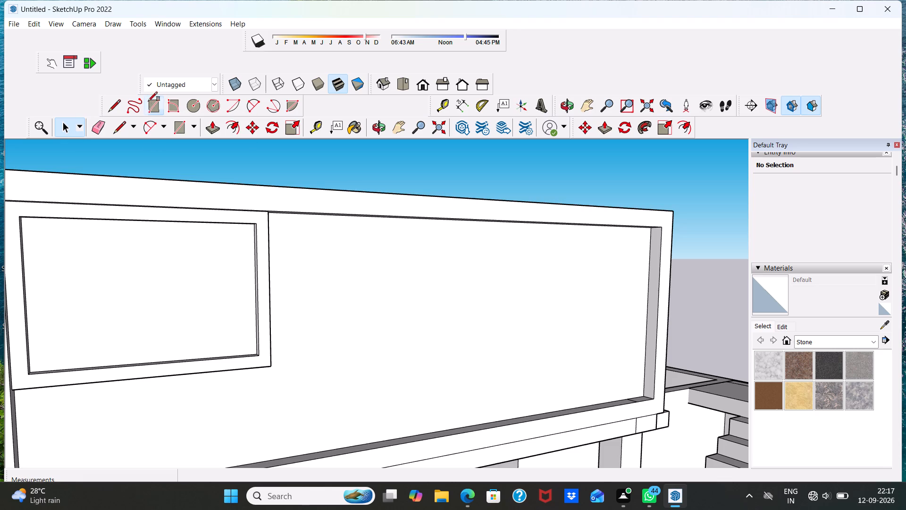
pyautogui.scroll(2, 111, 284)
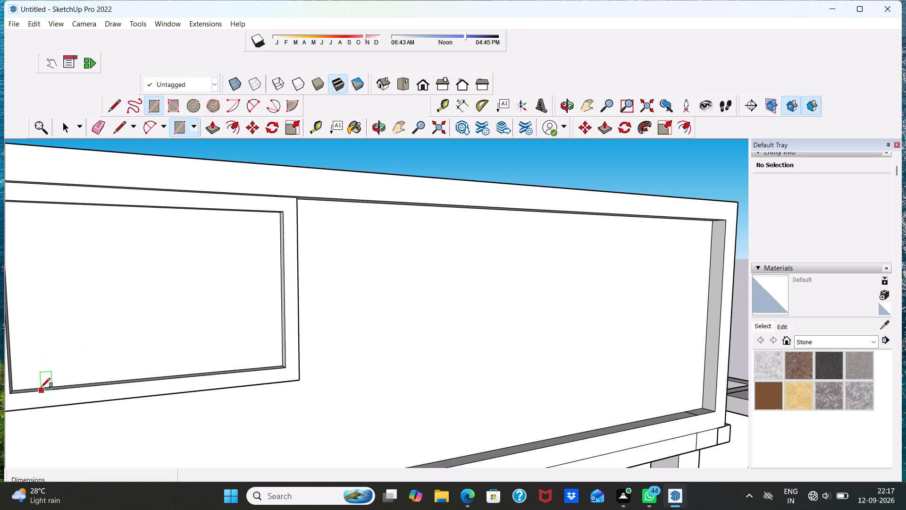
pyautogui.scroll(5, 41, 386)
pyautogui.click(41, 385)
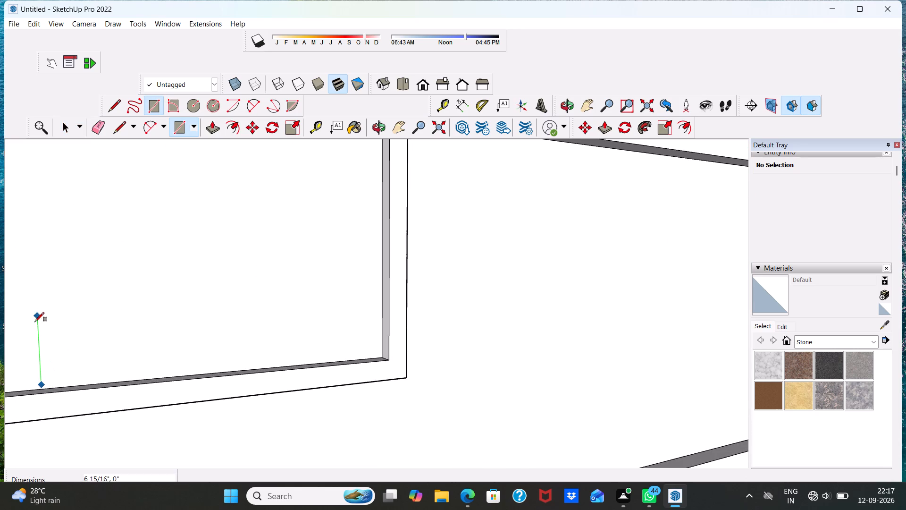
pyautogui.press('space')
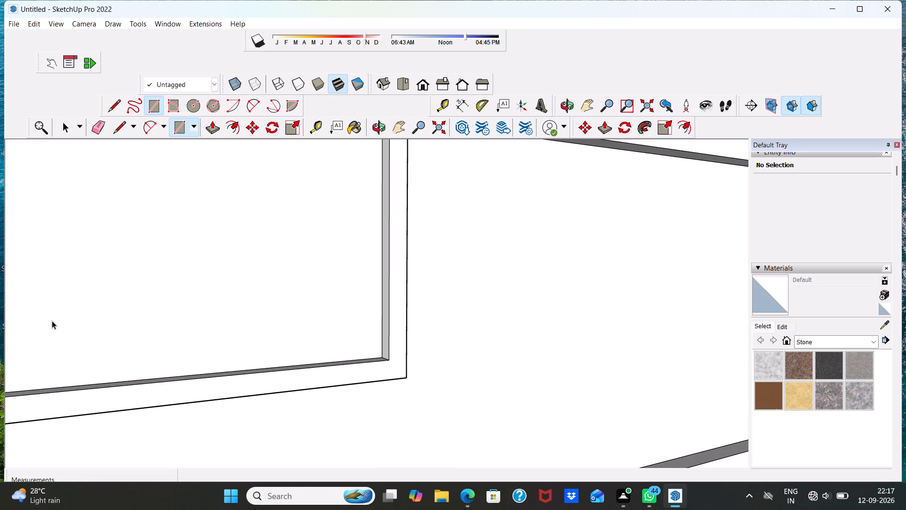
# Draw a vertical strip about 1 1/4" by 2' 4 7/16" from the framed rectangle's bottom edge to its top, near its left side.
pyautogui.scroll(-7, 62, 325)
pyautogui.moveTo(122, 261); pyautogui.dragTo(114, 266, button='middle')
pyautogui.scroll(3, 114, 266)
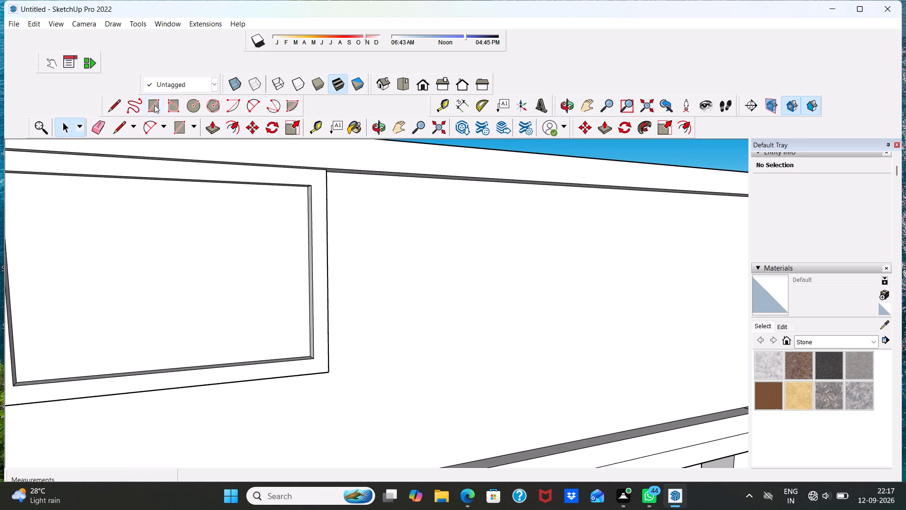
pyautogui.click(151, 108)
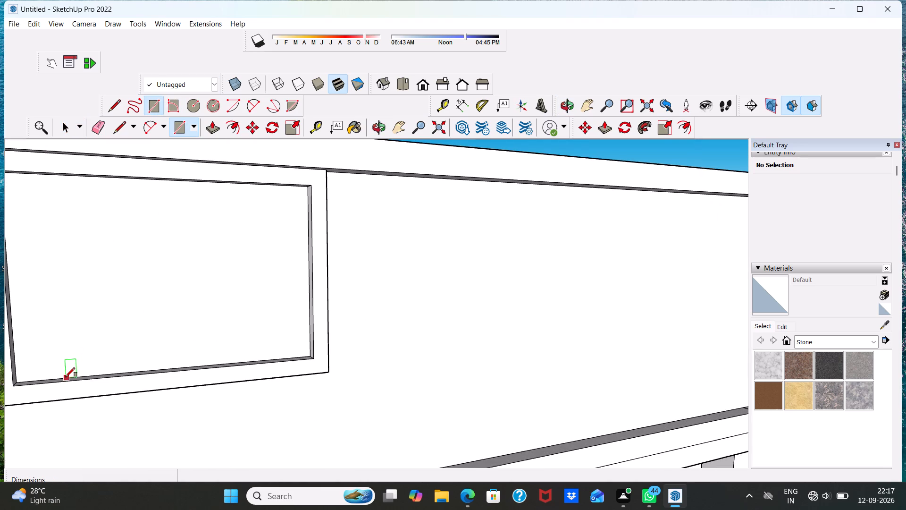
pyautogui.click(65, 377)
pyautogui.scroll(5, 97, 347)
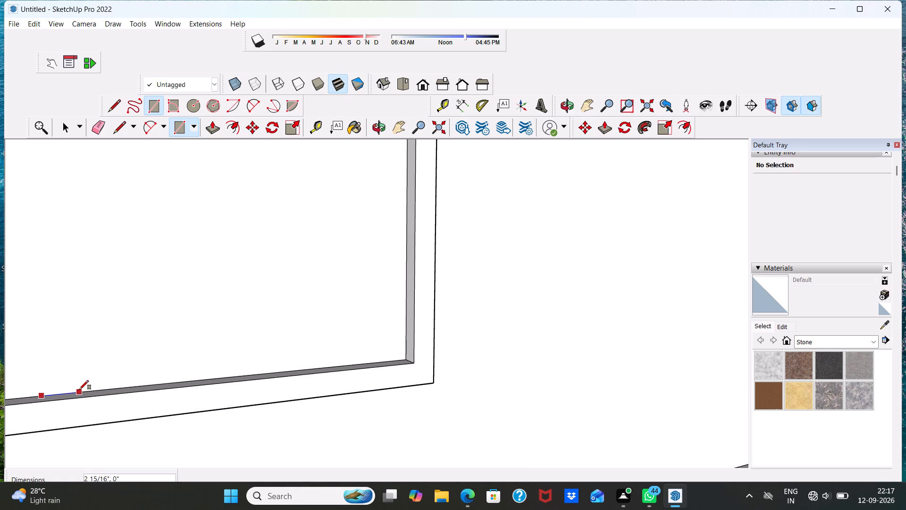
pyautogui.click(82, 391)
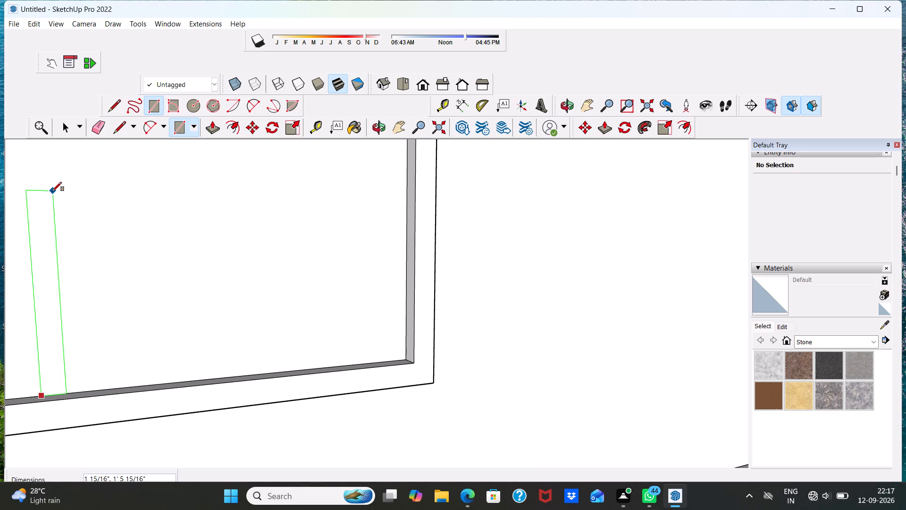
pyautogui.scroll(-13, 52, 192)
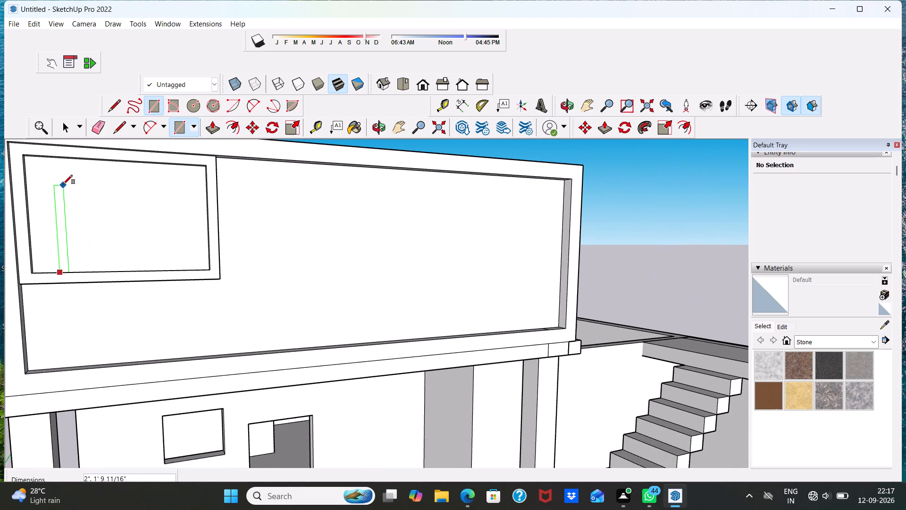
pyautogui.scroll(7, 65, 174)
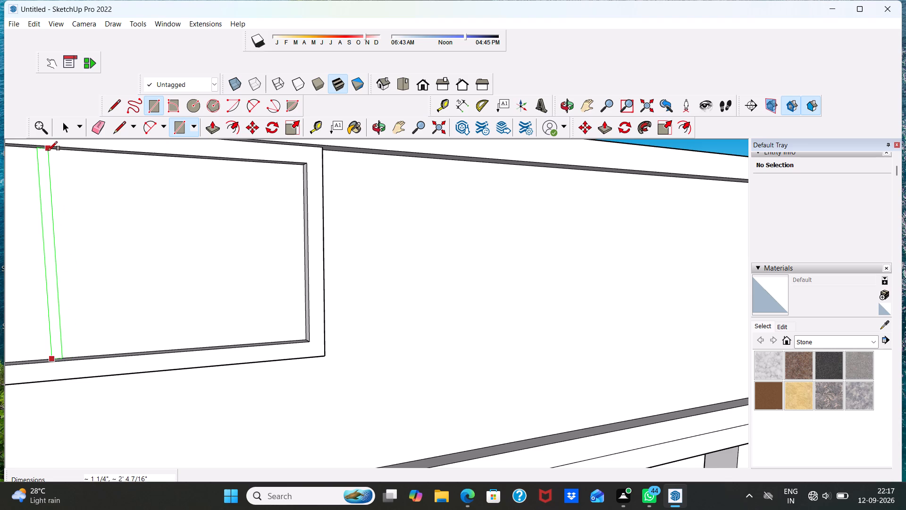
pyautogui.click(48, 151)
pyautogui.scroll(-7, 151, 187)
pyautogui.moveTo(174, 212); pyautogui.dragTo(141, 221)
pyautogui.press('space')
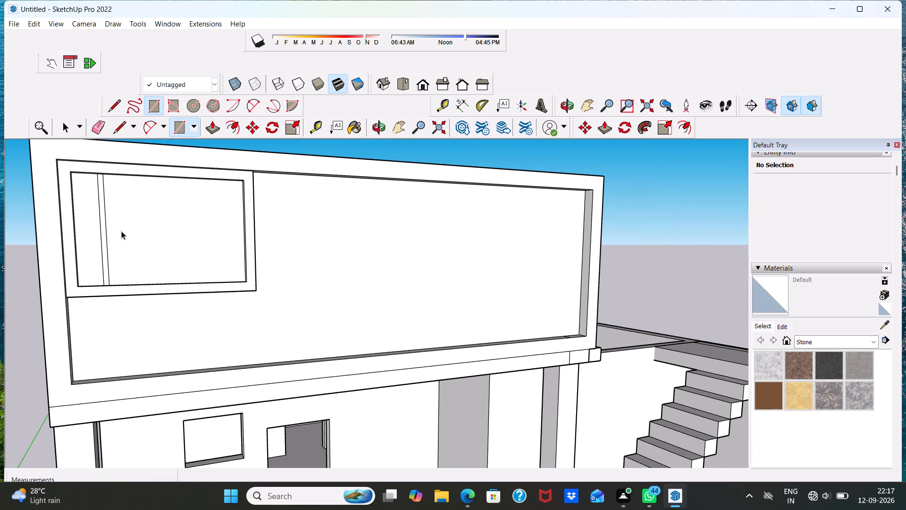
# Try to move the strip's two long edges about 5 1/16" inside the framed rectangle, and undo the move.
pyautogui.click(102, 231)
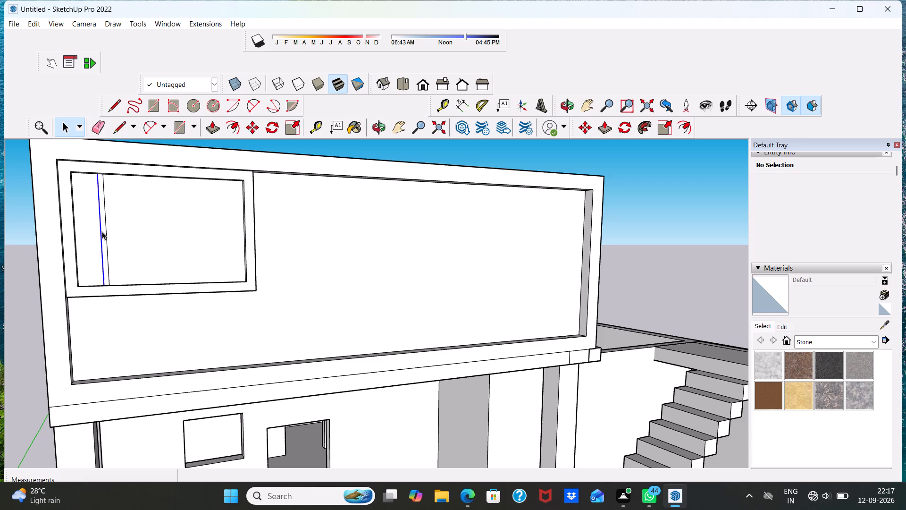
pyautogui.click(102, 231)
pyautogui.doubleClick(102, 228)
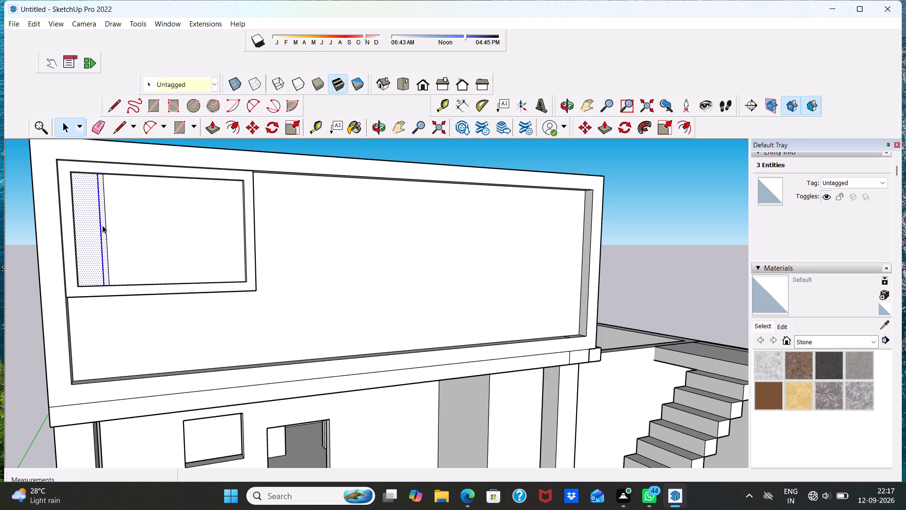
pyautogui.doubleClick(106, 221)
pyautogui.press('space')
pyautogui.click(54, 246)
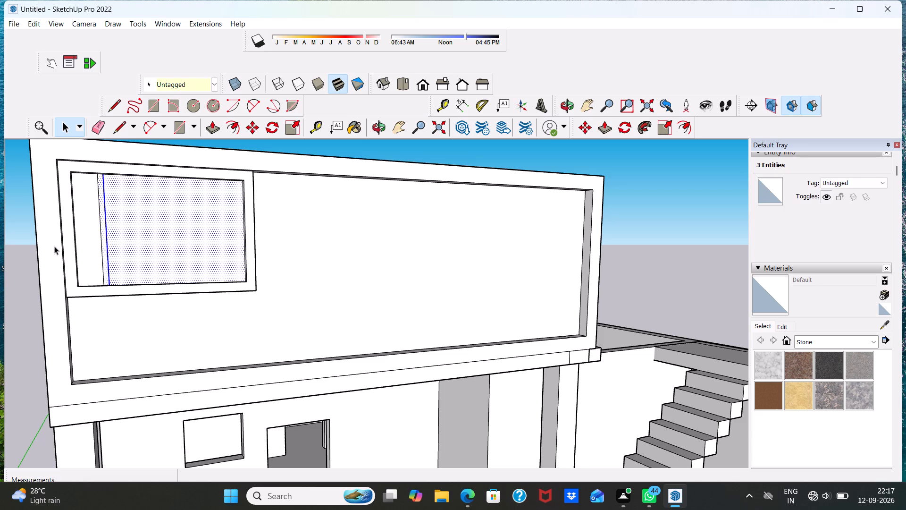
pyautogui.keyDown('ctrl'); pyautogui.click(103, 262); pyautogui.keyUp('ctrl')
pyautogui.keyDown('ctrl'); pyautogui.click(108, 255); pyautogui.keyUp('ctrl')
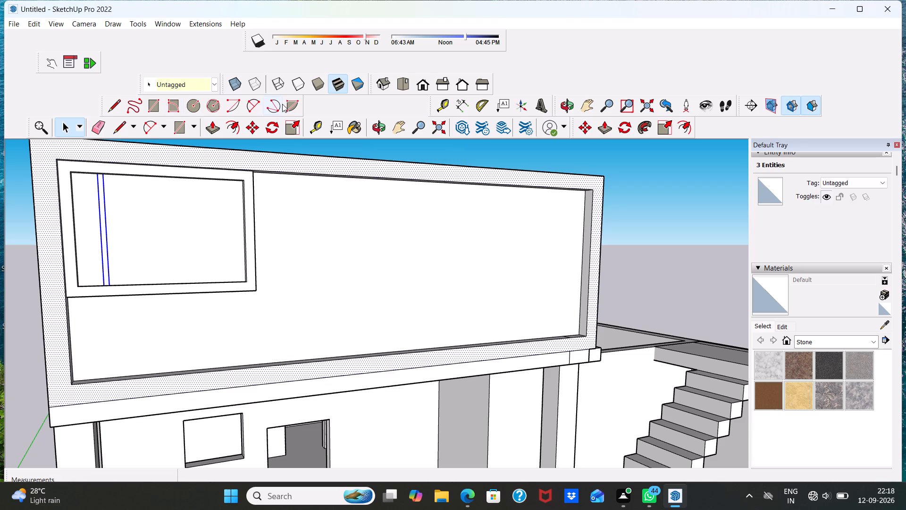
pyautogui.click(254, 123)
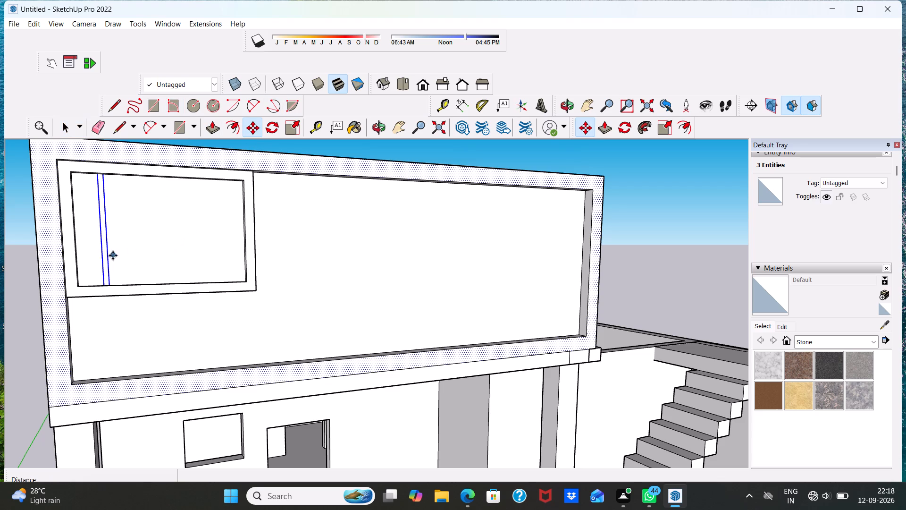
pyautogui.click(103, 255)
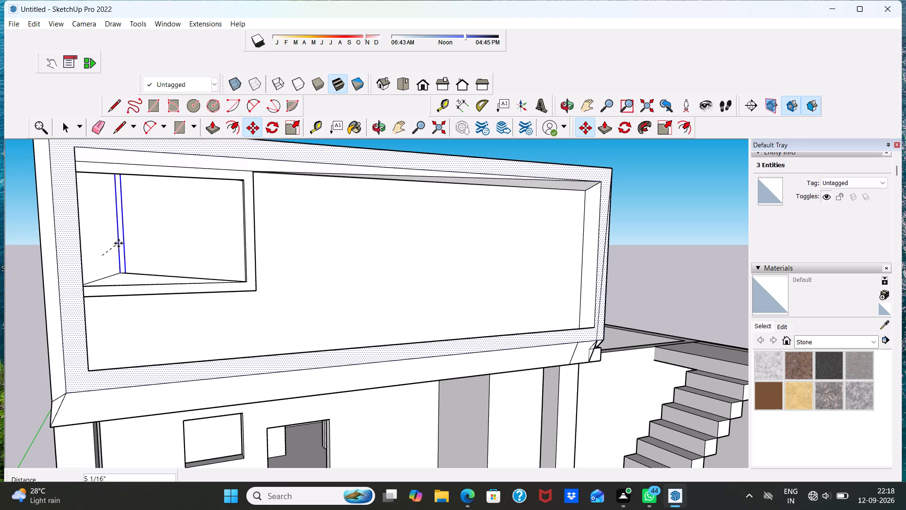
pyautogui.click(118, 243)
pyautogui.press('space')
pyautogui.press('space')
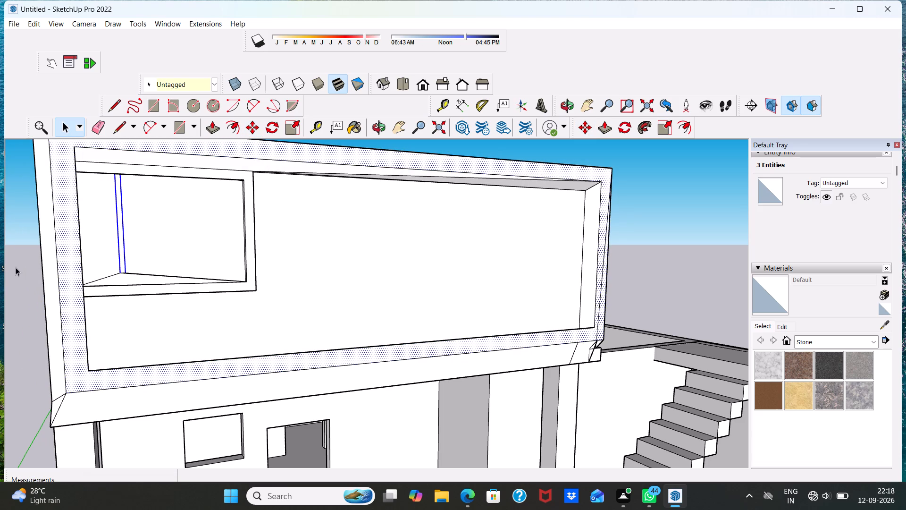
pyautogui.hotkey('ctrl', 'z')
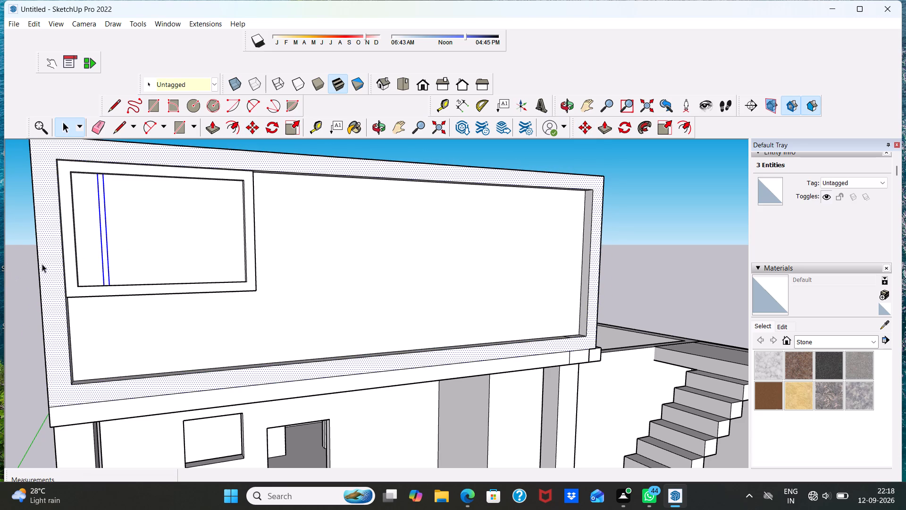
# Copy the strip's two long edges about 7" across the framed rectangle to form a second vertical strip.
pyautogui.click(3, 274)
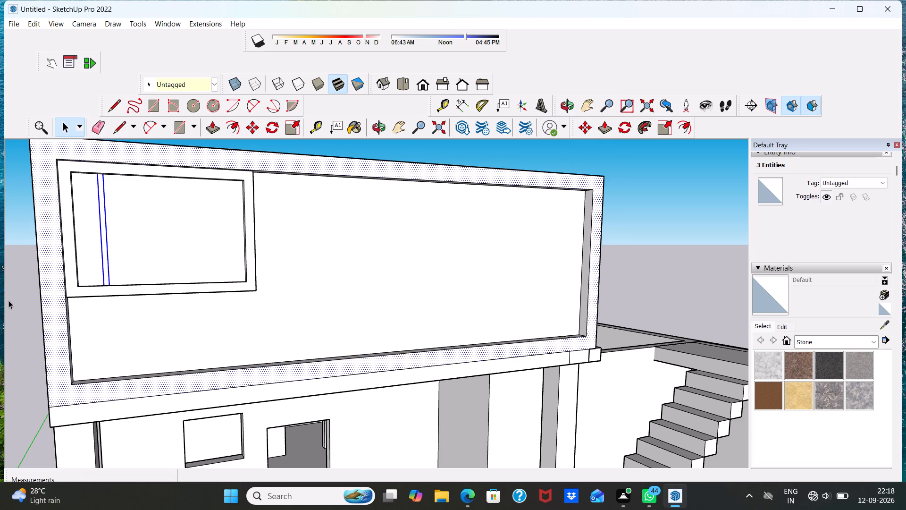
pyautogui.click(8, 300)
pyautogui.click(101, 236)
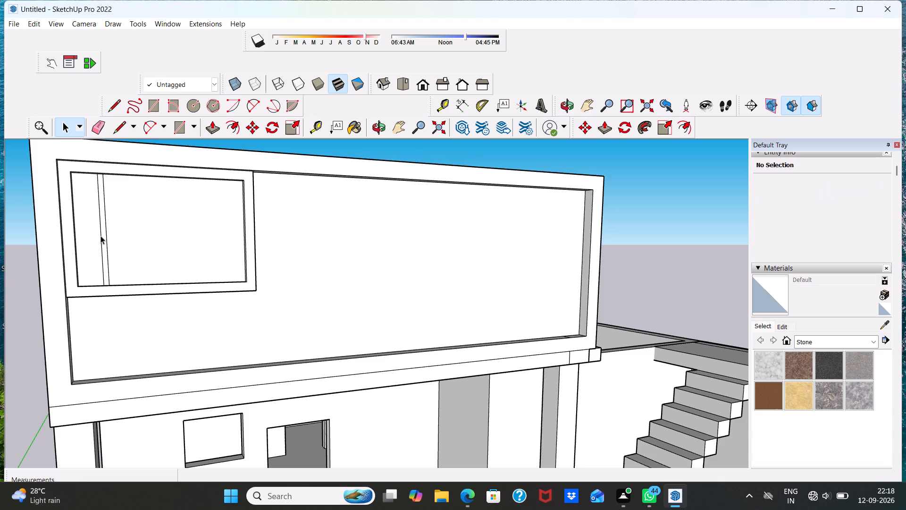
pyautogui.keyDown('ctrl'); pyautogui.click(108, 242); pyautogui.keyUp('ctrl')
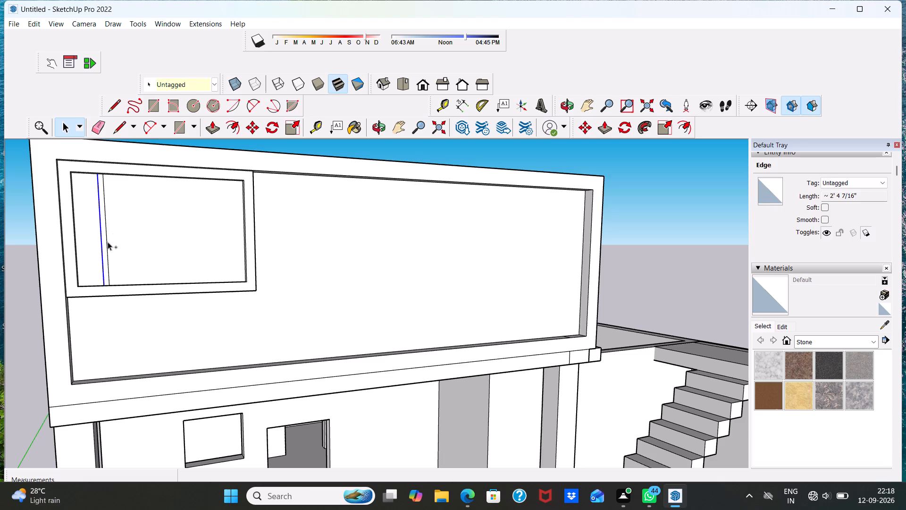
pyautogui.click(249, 127)
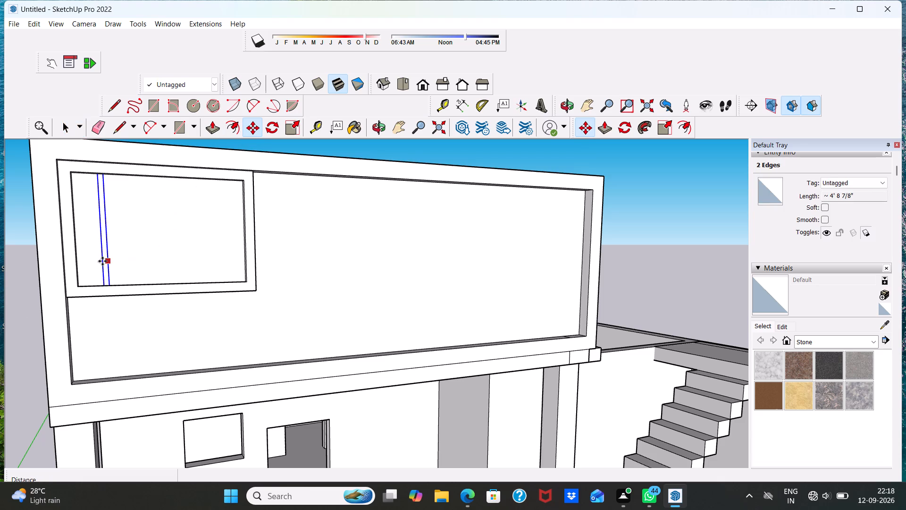
pyautogui.click(102, 260)
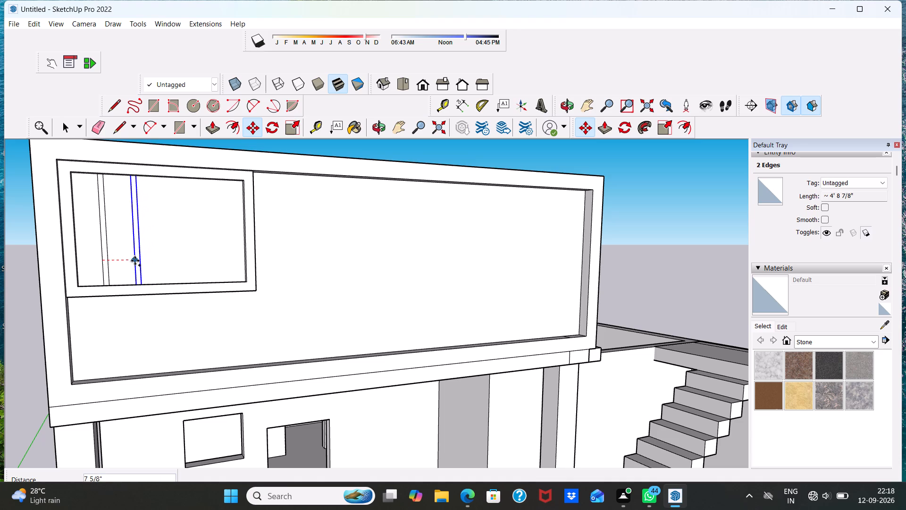
pyautogui.click(132, 261)
pyautogui.press('space')
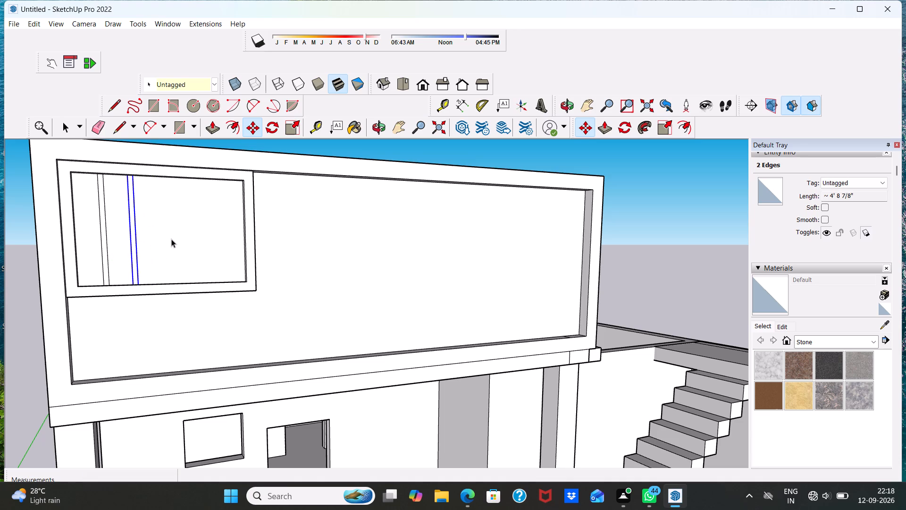
# Push/Pull both vertical strips outward from the panel, the copied one about 1 7/8" and the original about 1 11/16".
pyautogui.moveTo(171, 239); pyautogui.dragTo(44, 236, button='middle')
pyautogui.scroll(9, 119, 214)
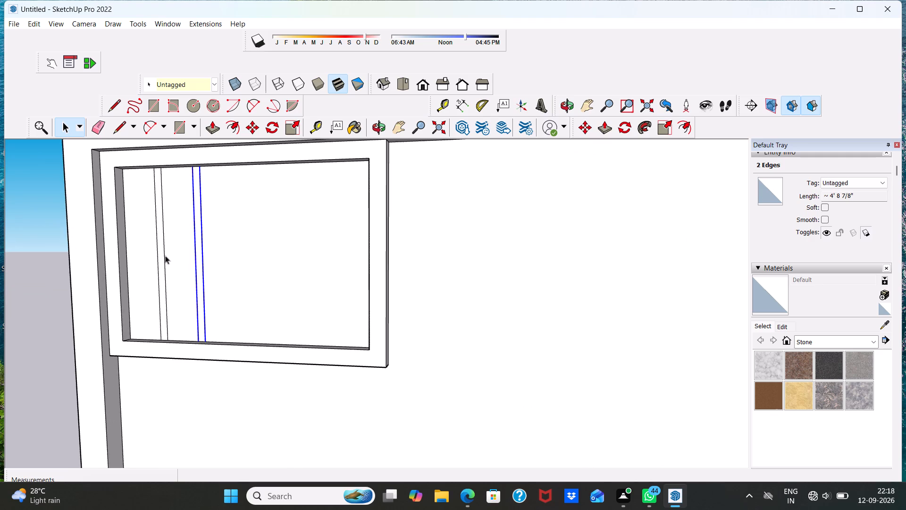
pyautogui.scroll(4, 167, 257)
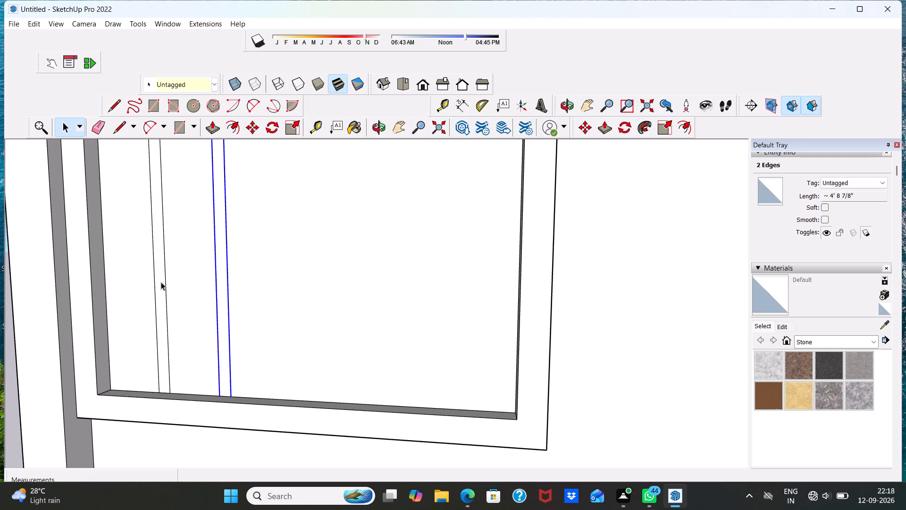
pyautogui.click(212, 127)
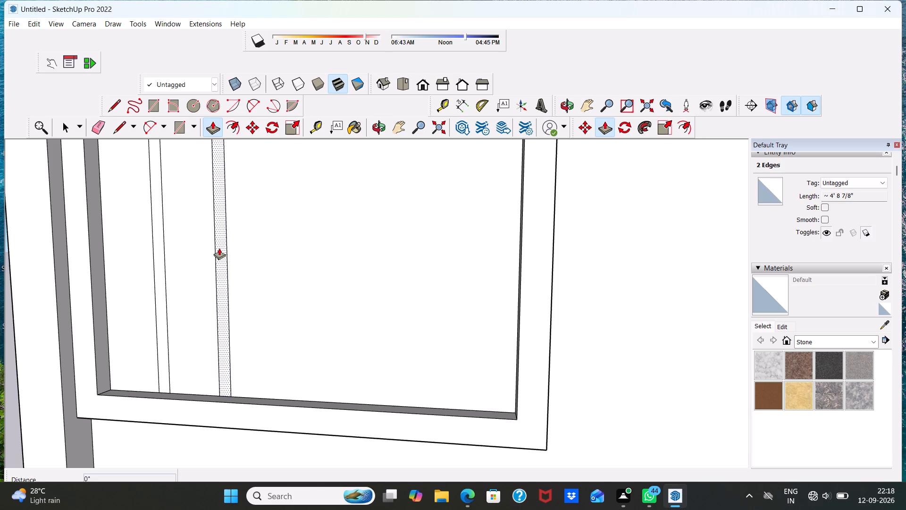
pyautogui.click(219, 248)
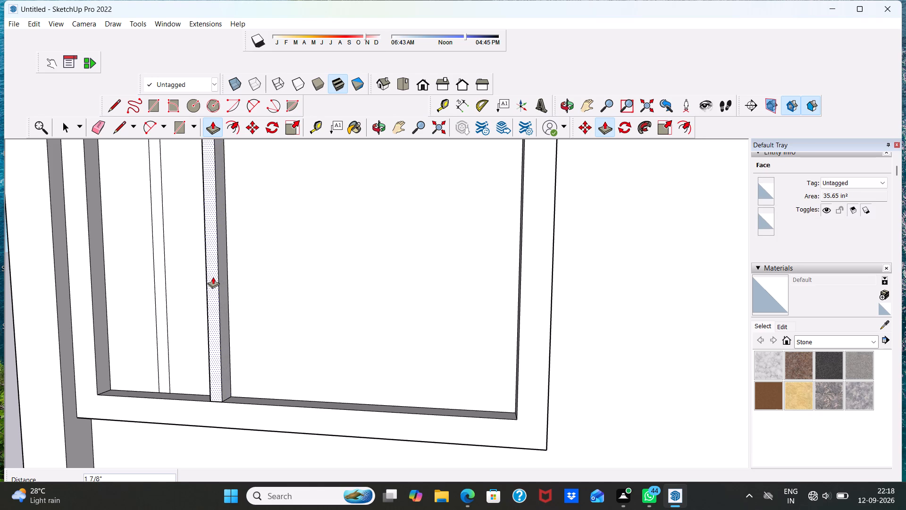
pyautogui.click(213, 277)
pyautogui.click(159, 272)
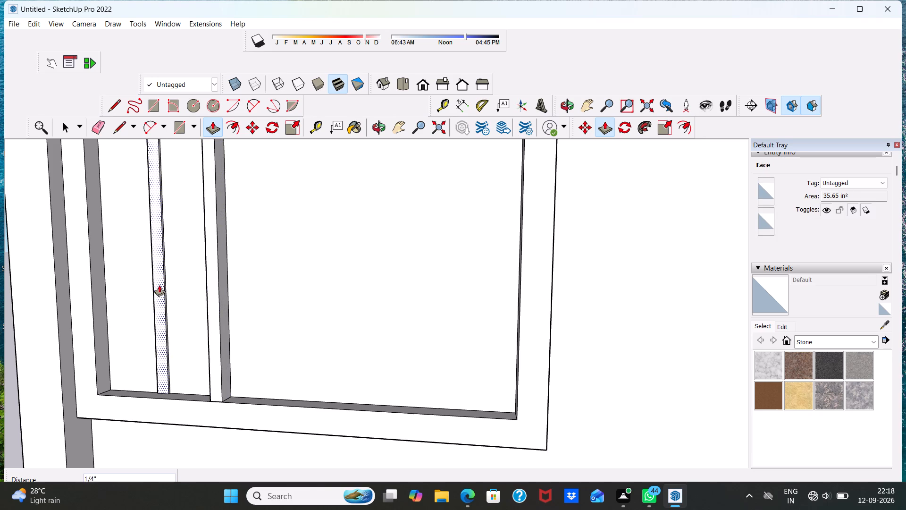
pyautogui.click(153, 298)
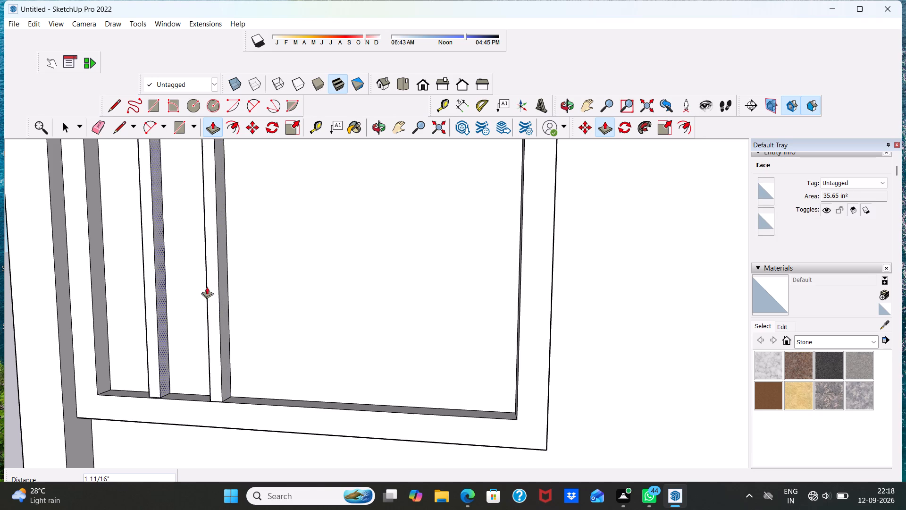
pyautogui.scroll(-2, 220, 271)
pyautogui.press('space')
# Draw a rectangle about 1' 3 5/16" by 1' 13/16" in the wide open bay beside the two strips.
pyautogui.moveTo(265, 250); pyautogui.dragTo(381, 243, button='middle')
pyautogui.scroll(-1, 266, 250)
pyautogui.scroll(1, 383, 234)
pyautogui.scroll(-12, 383, 227)
pyautogui.moveTo(347, 251); pyautogui.dragTo(270, 277, button='middle')
pyautogui.scroll(3, 311, 222)
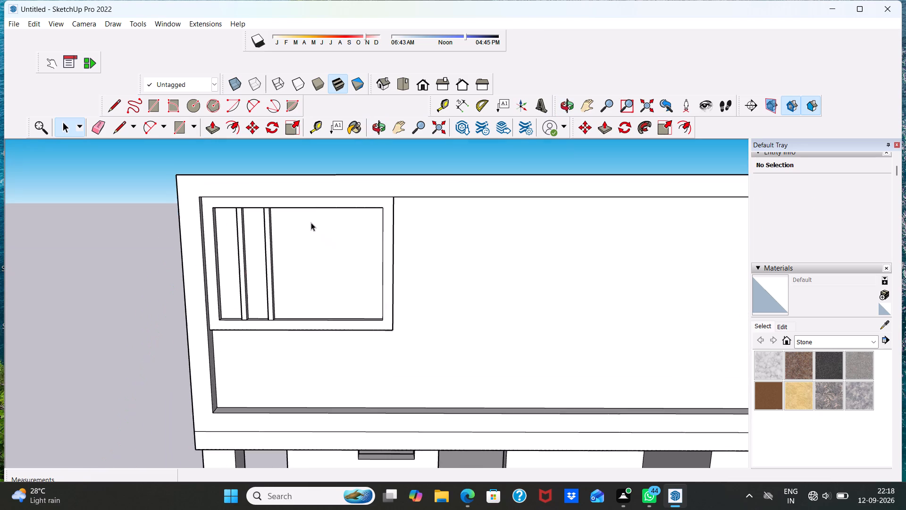
pyautogui.scroll(1, 311, 222)
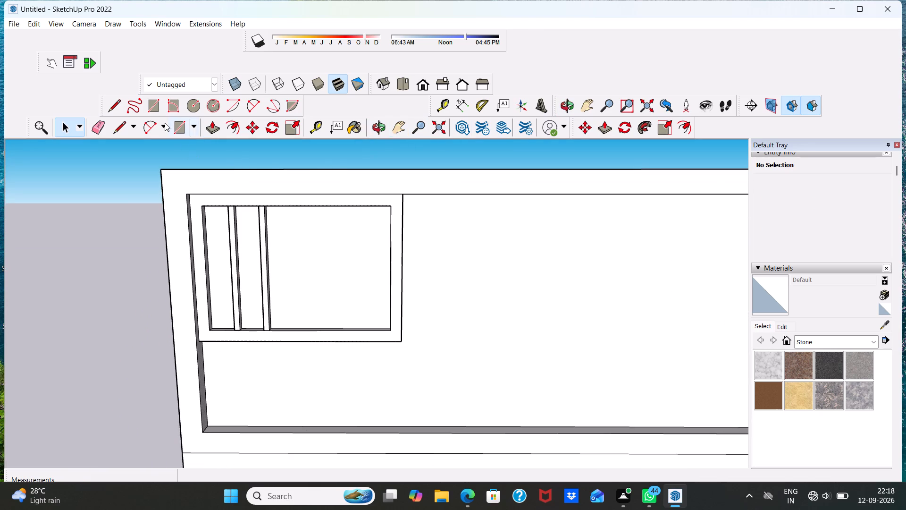
pyautogui.click(153, 106)
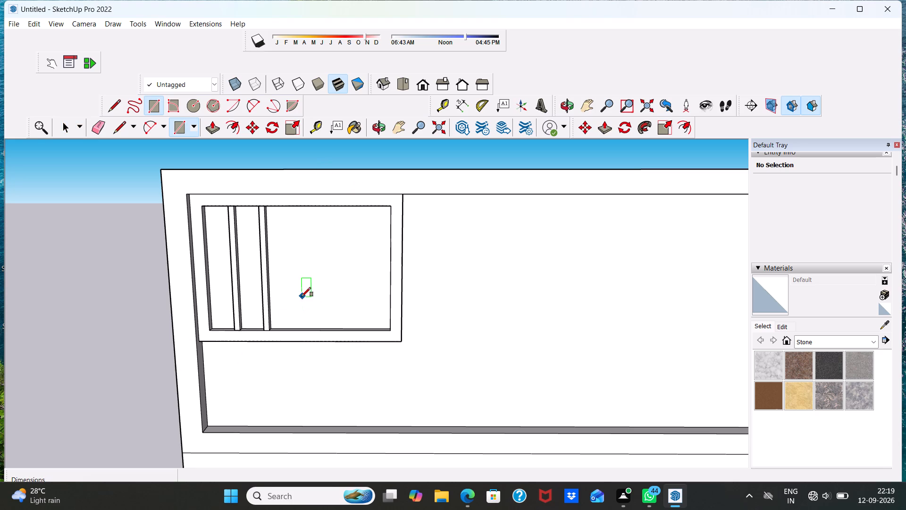
pyautogui.scroll(1, 302, 297)
pyautogui.click(302, 237)
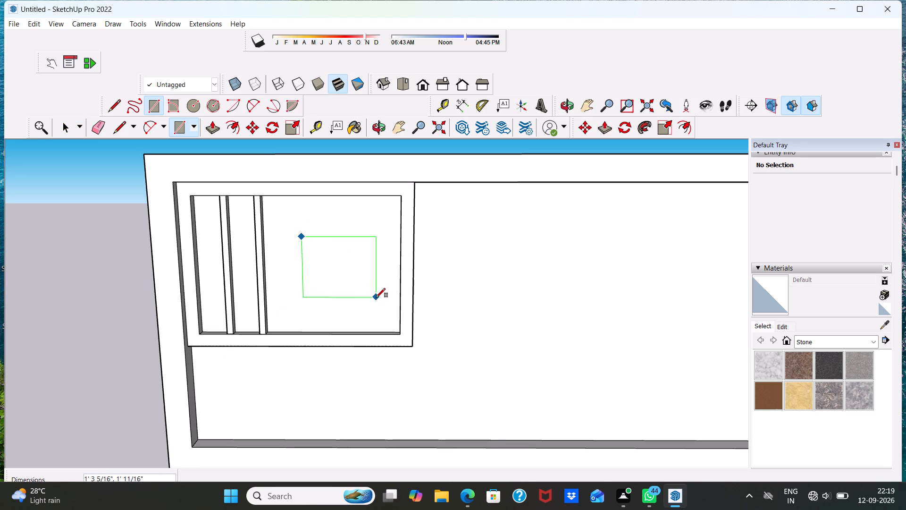
pyautogui.click(376, 298)
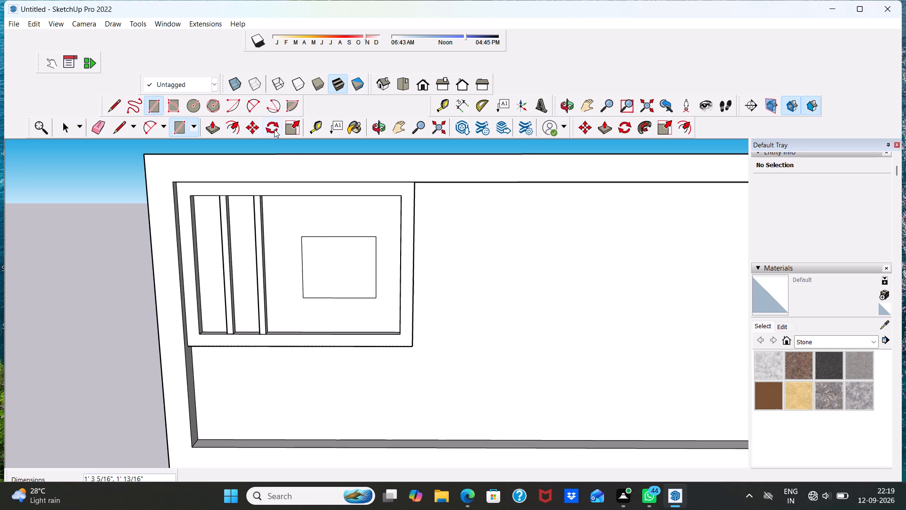
# Offset the new rectangle's outline inward by about 3".
pyautogui.click(230, 127)
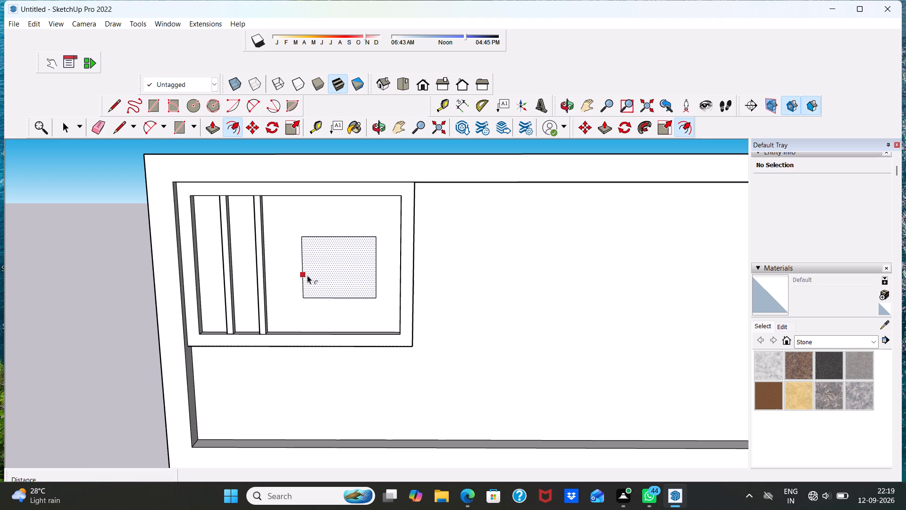
pyautogui.click(307, 274)
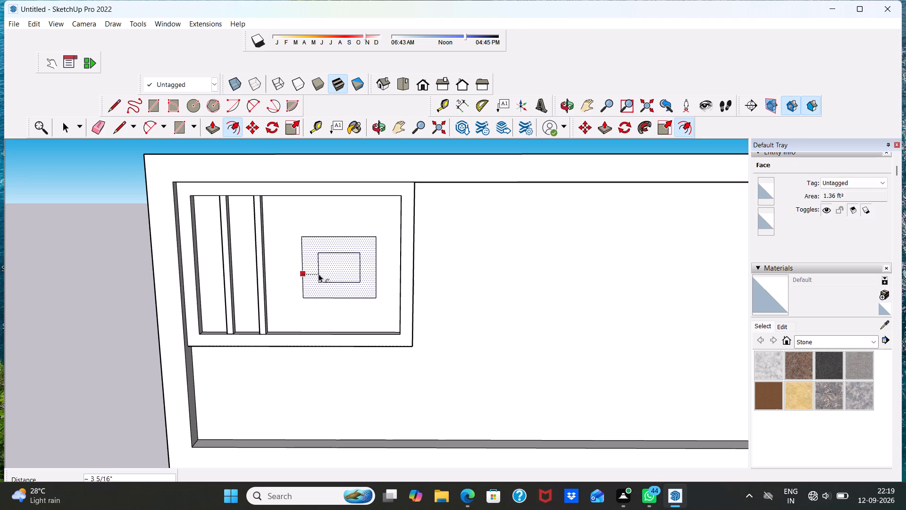
pyautogui.click(316, 272)
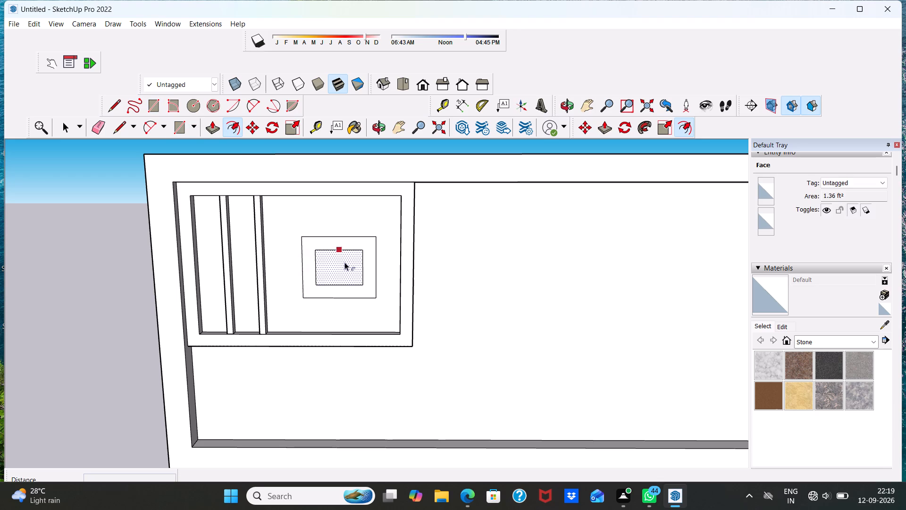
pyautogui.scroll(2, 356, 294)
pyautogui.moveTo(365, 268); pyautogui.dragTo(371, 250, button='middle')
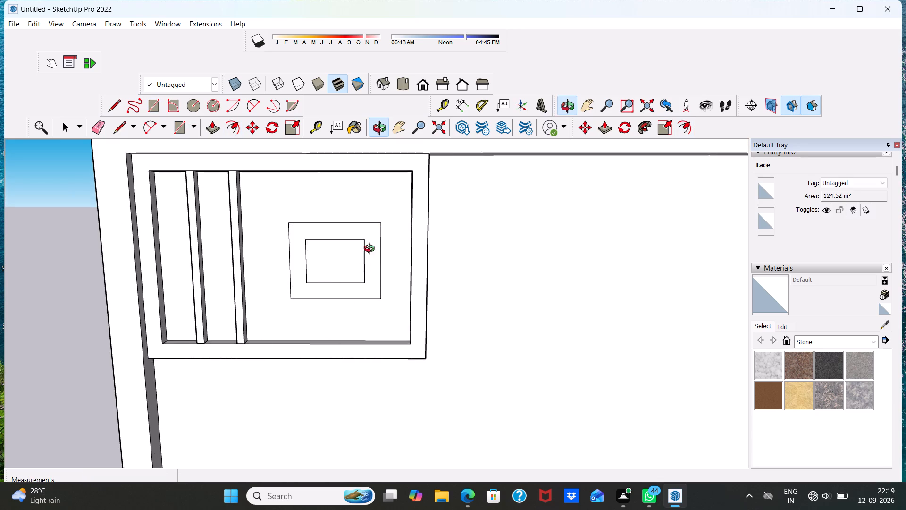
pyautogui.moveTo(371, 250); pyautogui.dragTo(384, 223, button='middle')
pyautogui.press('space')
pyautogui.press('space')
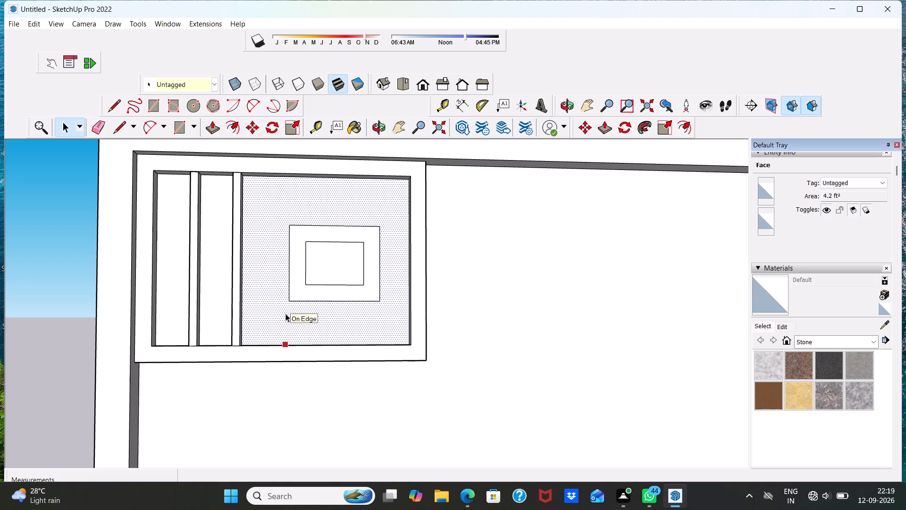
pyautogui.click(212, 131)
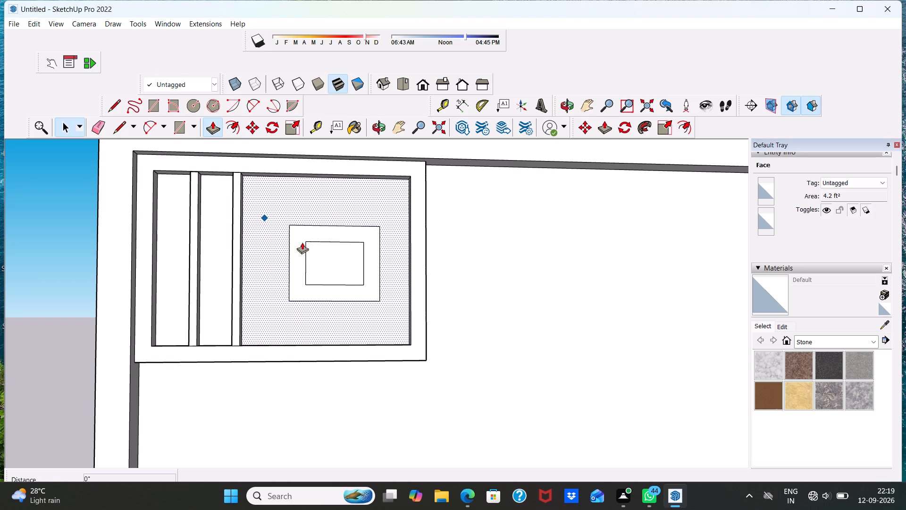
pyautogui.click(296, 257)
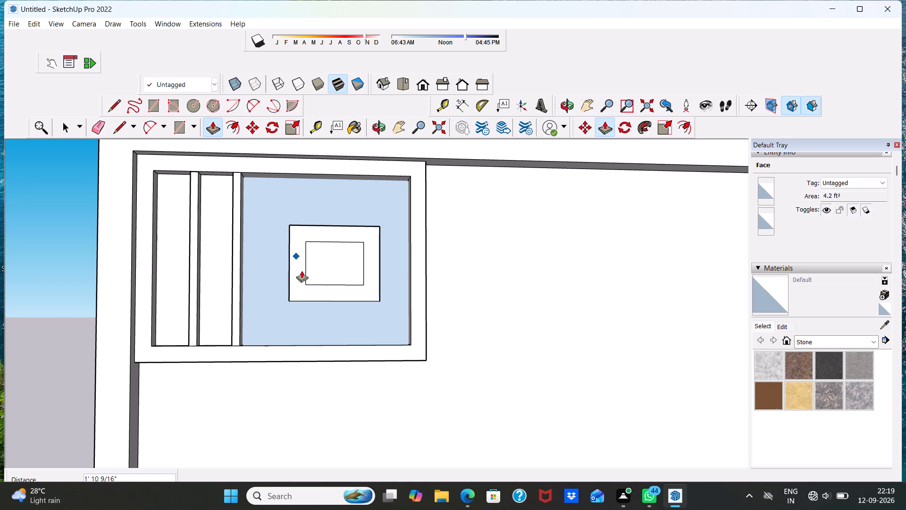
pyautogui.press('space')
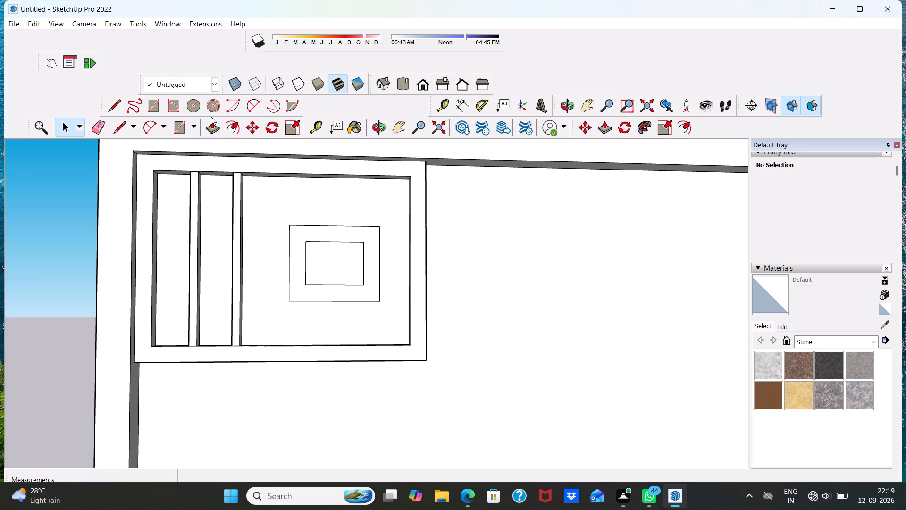
# Push/Pull the band between the small rectangle's two outlines outward by 2".
pyautogui.click(211, 126)
pyautogui.click(295, 246)
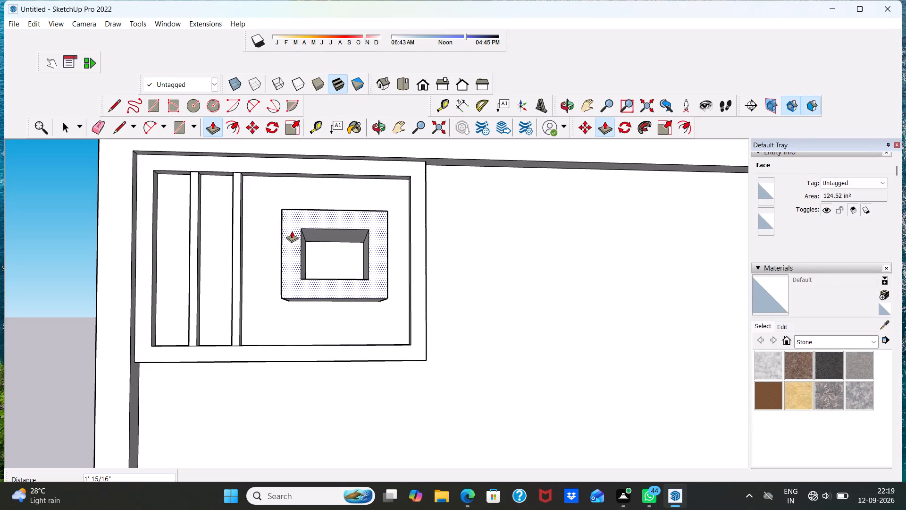
pyautogui.write('2"')
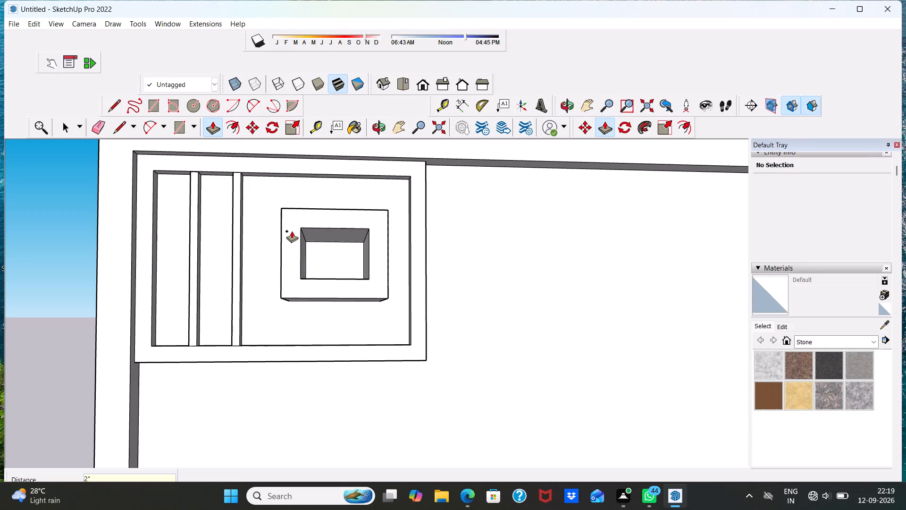
pyautogui.press('Return')
# Push/Pull the inner face enclosed by the raised band outward by 3".
pyautogui.scroll(3, 347, 282)
pyautogui.scroll(5, 325, 244)
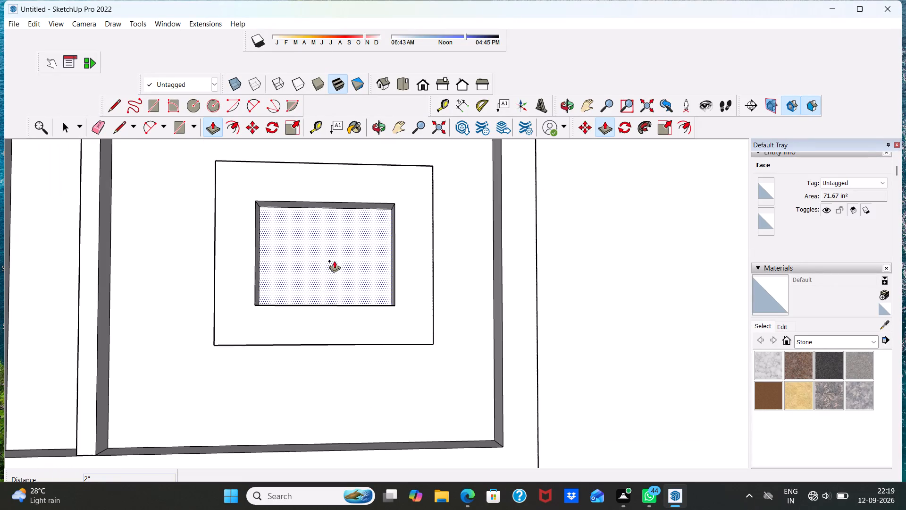
pyautogui.click(312, 252)
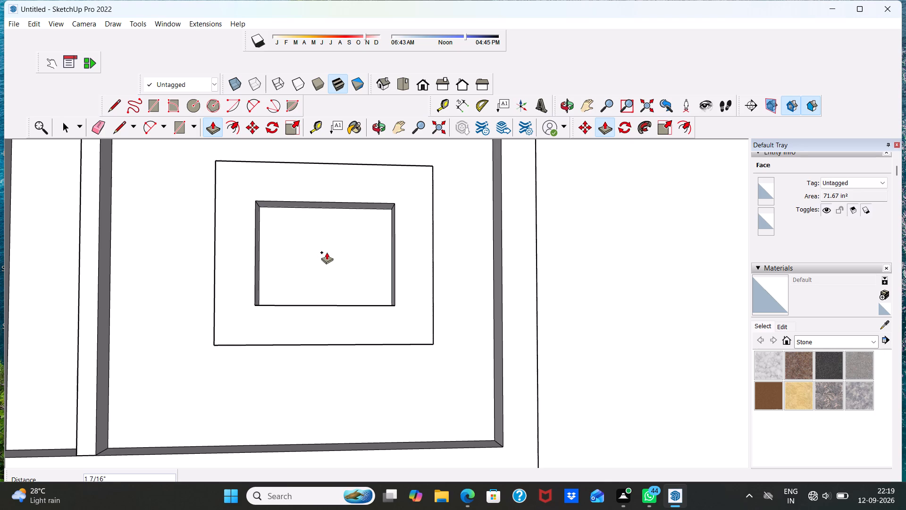
pyautogui.click(327, 252)
pyautogui.scroll(5, 312, 250)
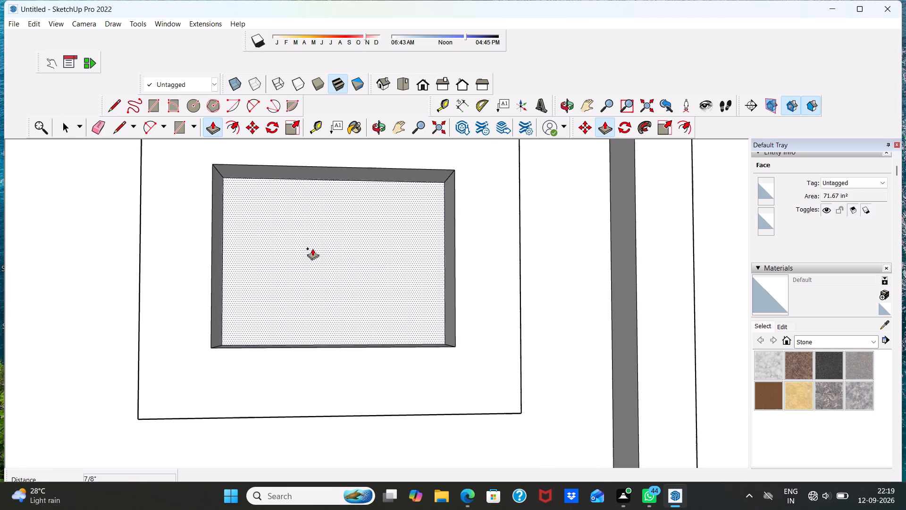
pyautogui.click(312, 248)
pyautogui.moveTo(295, 268); pyautogui.dragTo(253, 281)
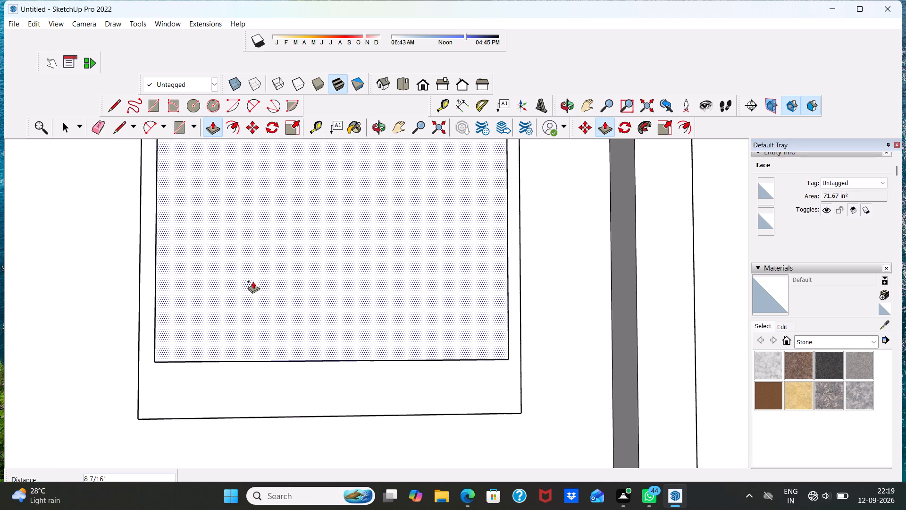
pyautogui.moveTo(253, 281); pyautogui.dragTo(249, 285)
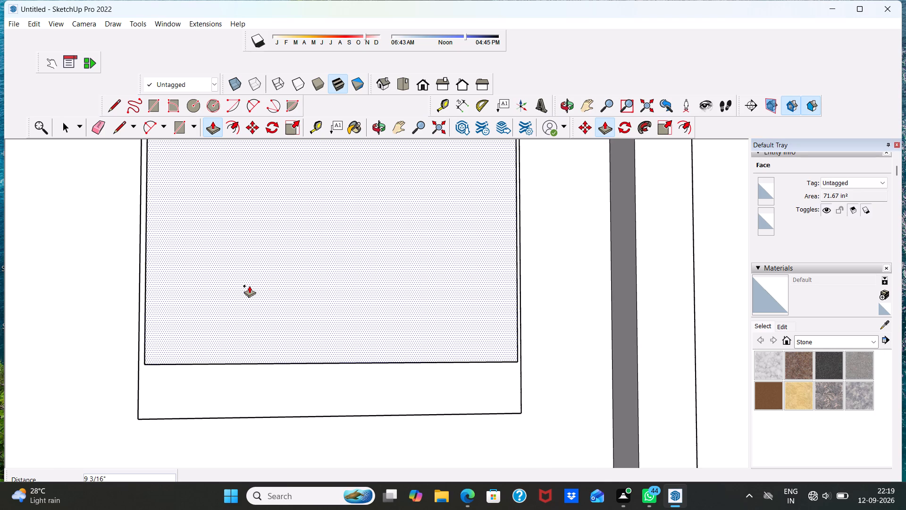
pyautogui.write('3"')
pyautogui.press('Return')
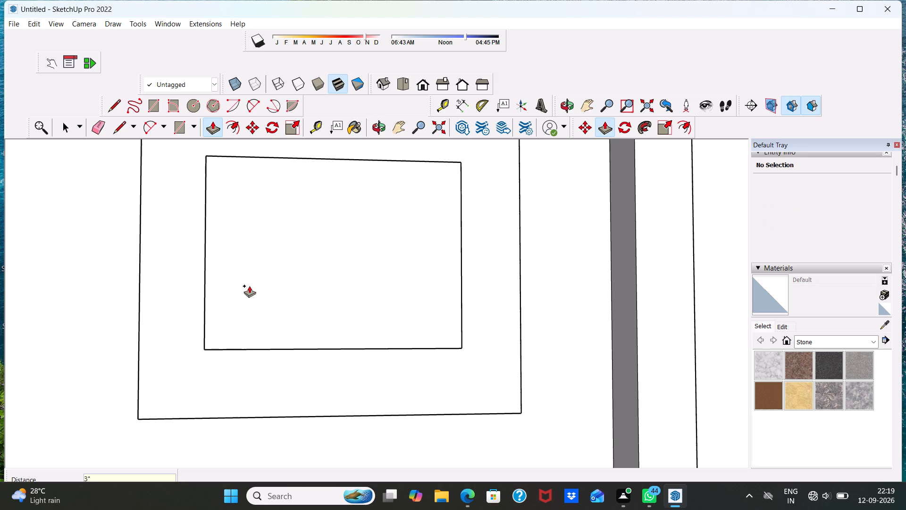
pyautogui.scroll(-4, 254, 289)
pyautogui.moveTo(283, 253); pyautogui.dragTo(306, 308, button='middle')
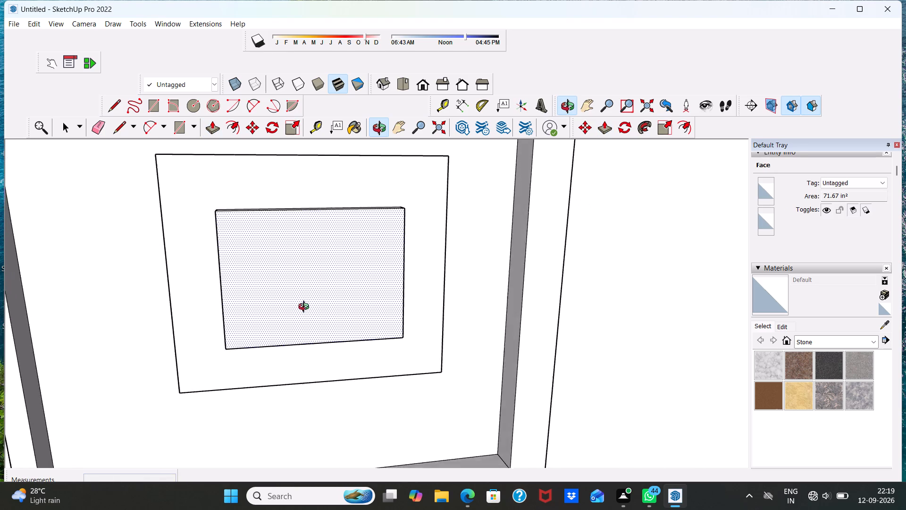
pyautogui.moveTo(306, 308); pyautogui.dragTo(302, 301, button='middle')
pyautogui.scroll(-8, 278, 224)
pyautogui.press('space')
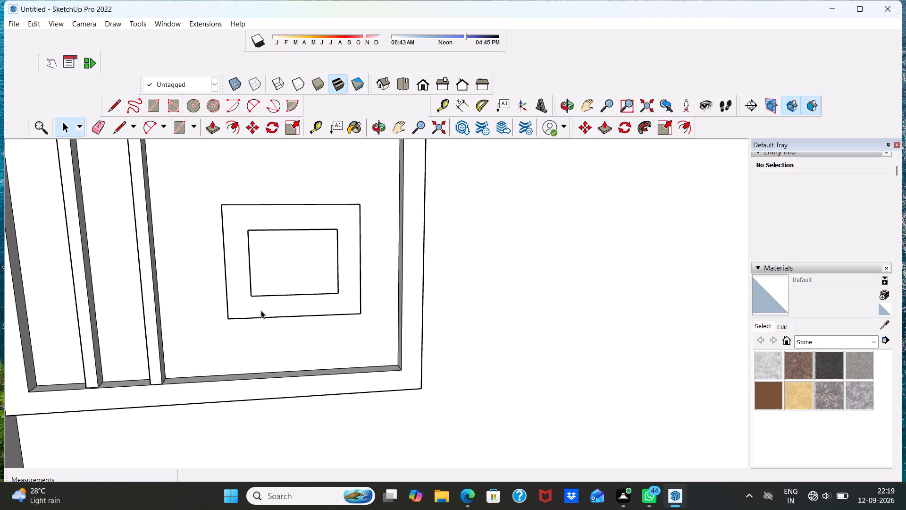
# Draw a narrow upright rectangle about 1 15/16" by 5" extending down from the base edge of the stepped block.
pyautogui.moveTo(261, 310); pyautogui.dragTo(239, 155, button='middle')
pyautogui.scroll(5, 299, 340)
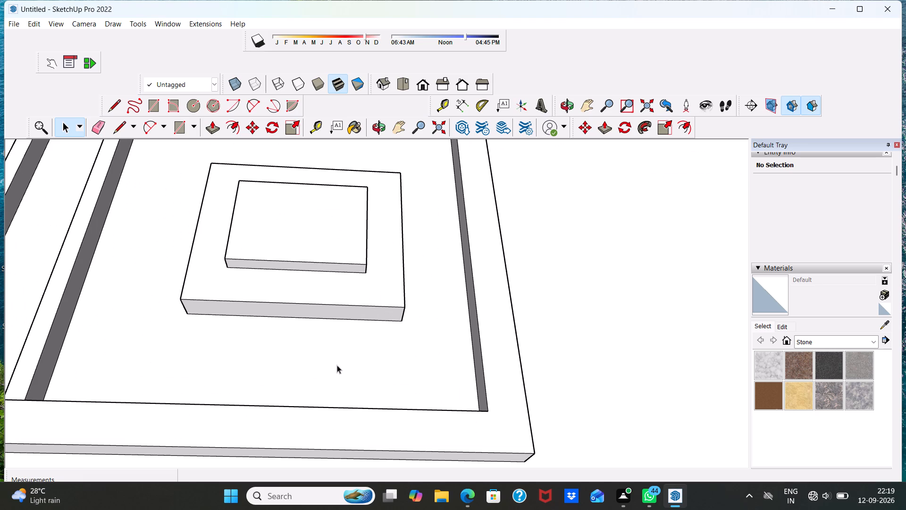
pyautogui.scroll(2, 340, 368)
pyautogui.click(177, 126)
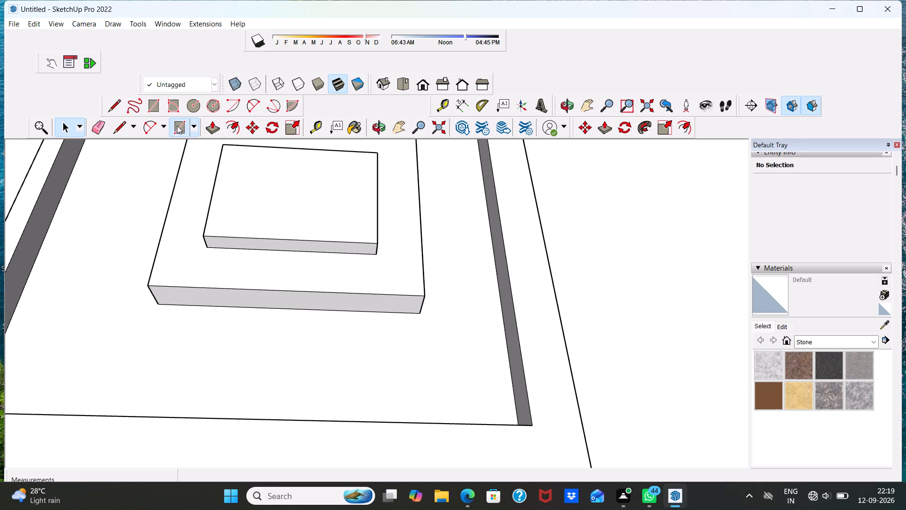
pyautogui.click(263, 311)
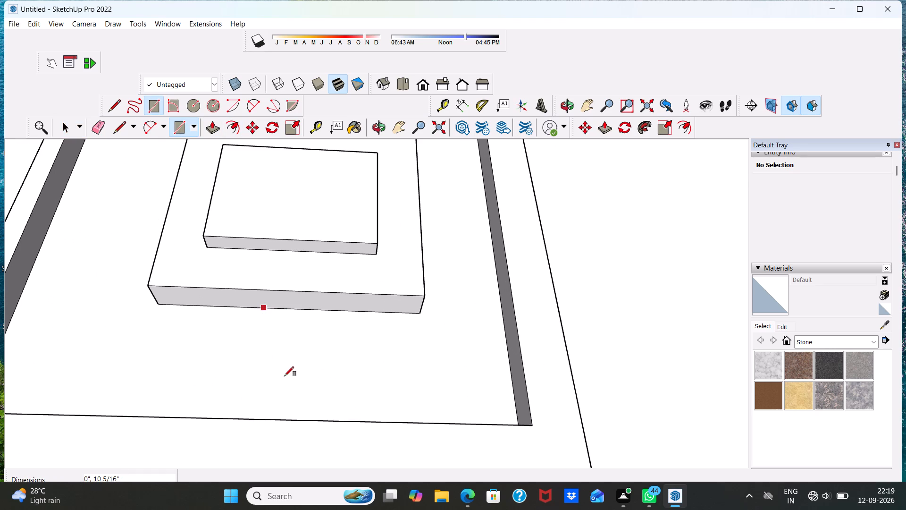
pyautogui.click(289, 389)
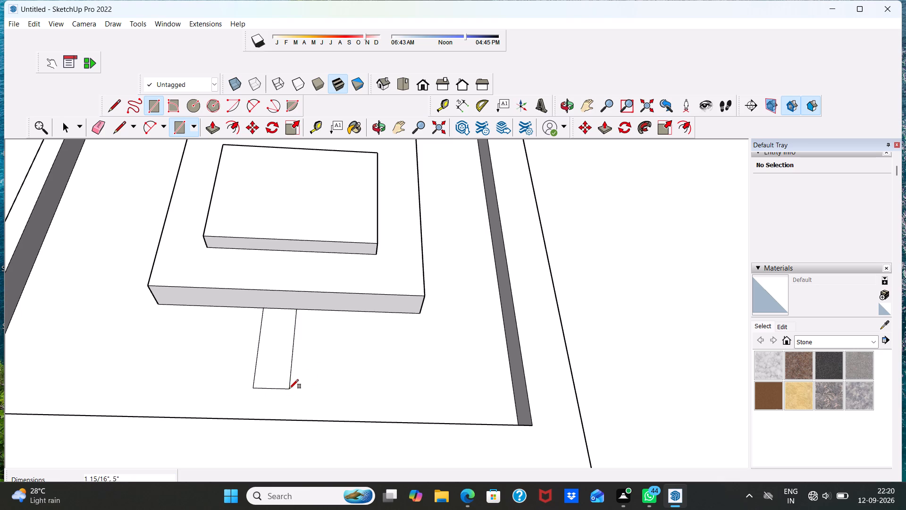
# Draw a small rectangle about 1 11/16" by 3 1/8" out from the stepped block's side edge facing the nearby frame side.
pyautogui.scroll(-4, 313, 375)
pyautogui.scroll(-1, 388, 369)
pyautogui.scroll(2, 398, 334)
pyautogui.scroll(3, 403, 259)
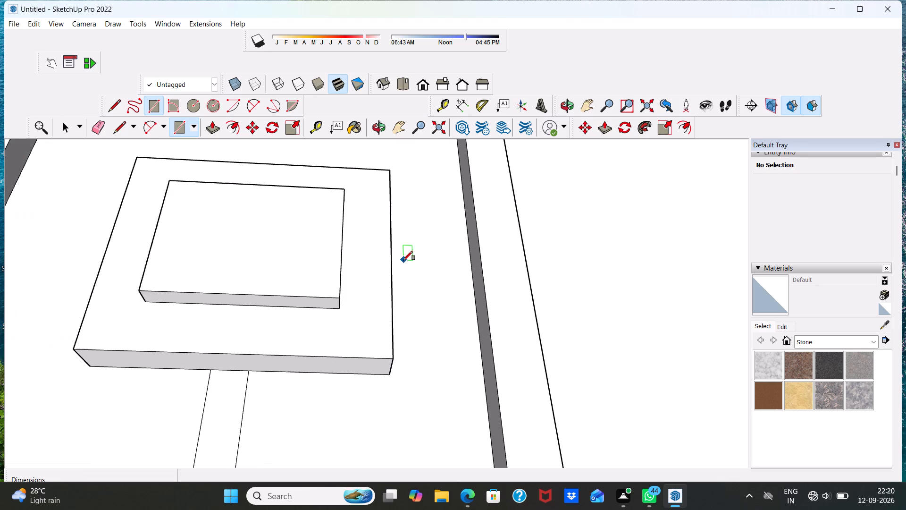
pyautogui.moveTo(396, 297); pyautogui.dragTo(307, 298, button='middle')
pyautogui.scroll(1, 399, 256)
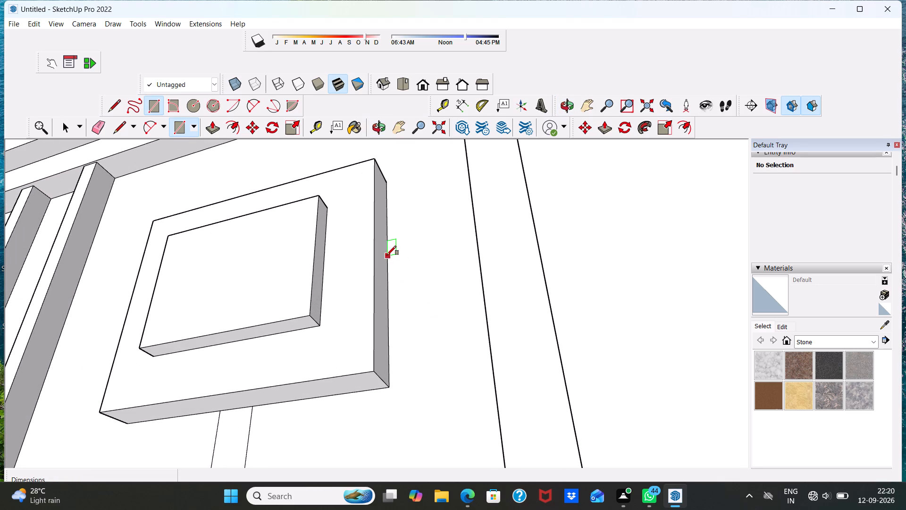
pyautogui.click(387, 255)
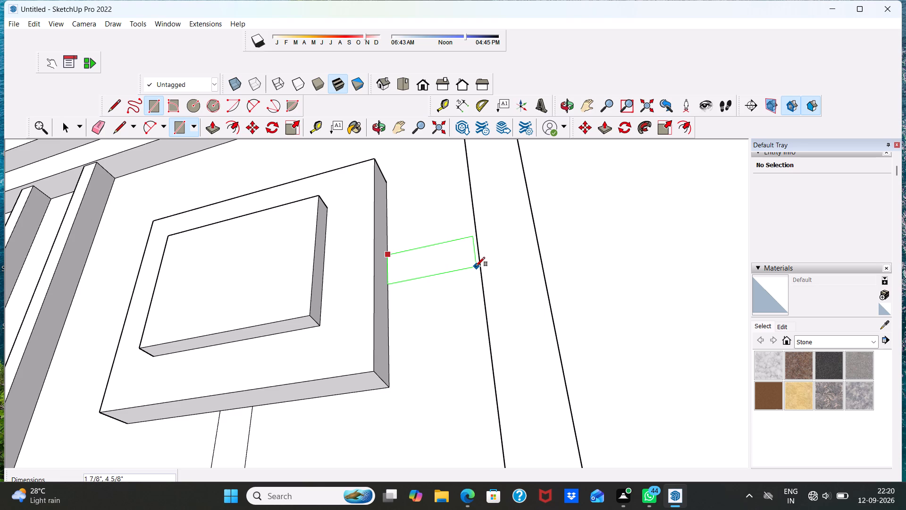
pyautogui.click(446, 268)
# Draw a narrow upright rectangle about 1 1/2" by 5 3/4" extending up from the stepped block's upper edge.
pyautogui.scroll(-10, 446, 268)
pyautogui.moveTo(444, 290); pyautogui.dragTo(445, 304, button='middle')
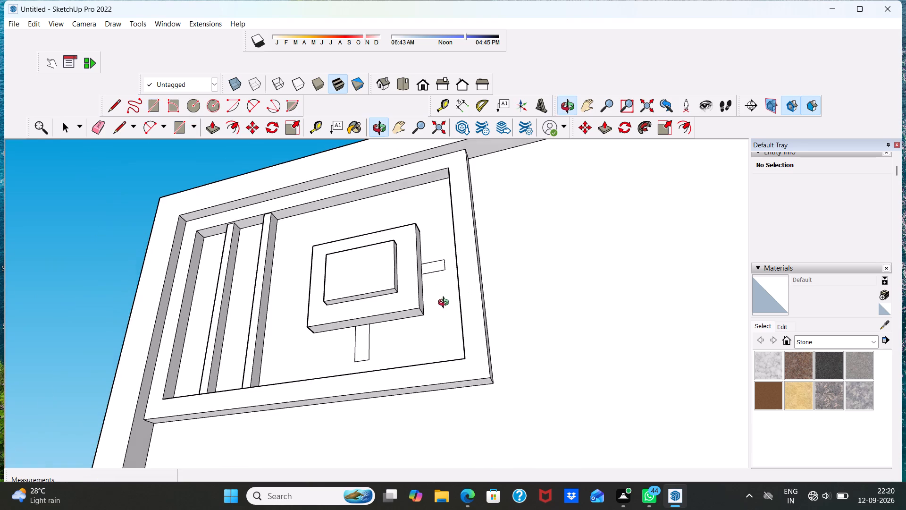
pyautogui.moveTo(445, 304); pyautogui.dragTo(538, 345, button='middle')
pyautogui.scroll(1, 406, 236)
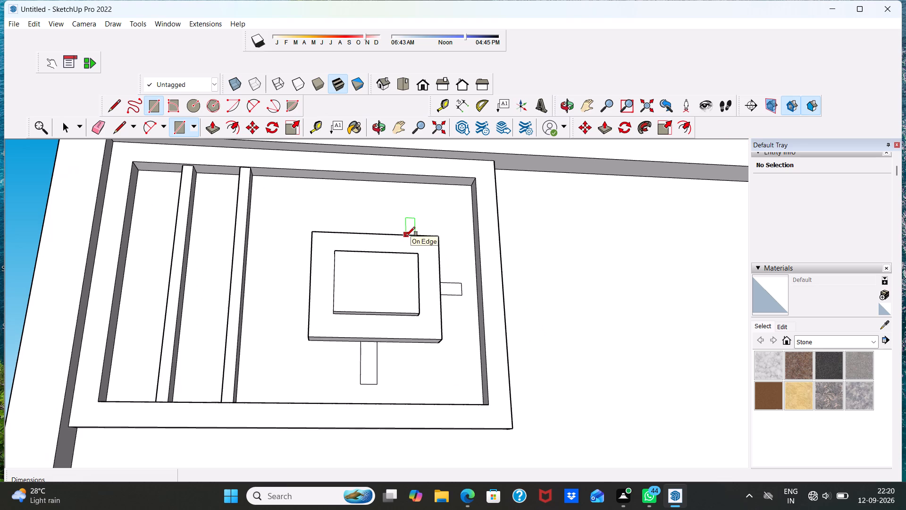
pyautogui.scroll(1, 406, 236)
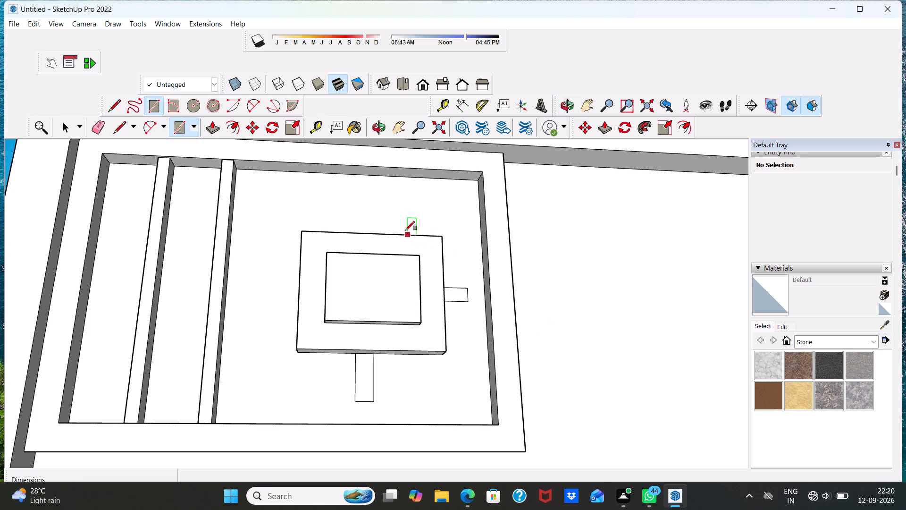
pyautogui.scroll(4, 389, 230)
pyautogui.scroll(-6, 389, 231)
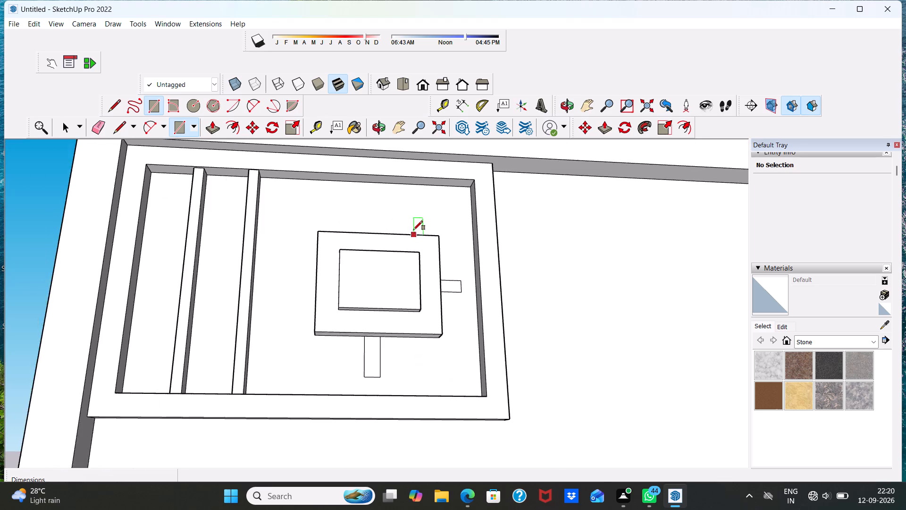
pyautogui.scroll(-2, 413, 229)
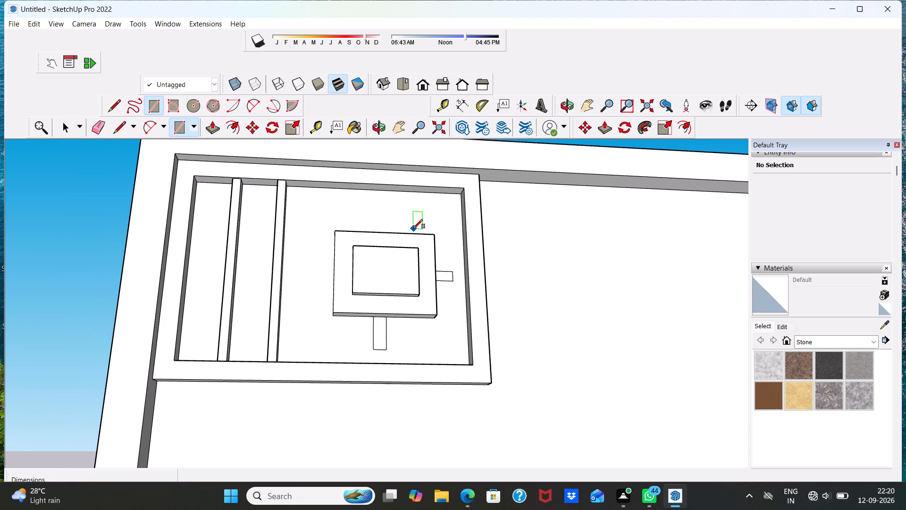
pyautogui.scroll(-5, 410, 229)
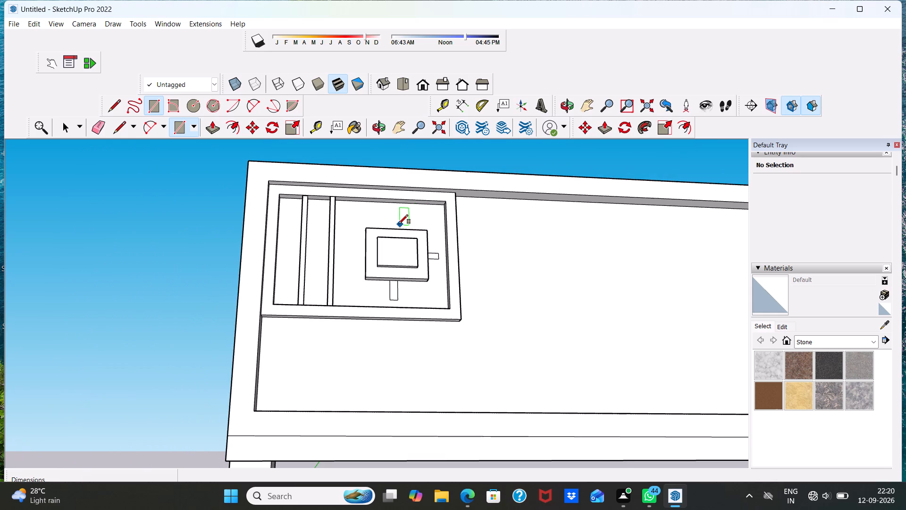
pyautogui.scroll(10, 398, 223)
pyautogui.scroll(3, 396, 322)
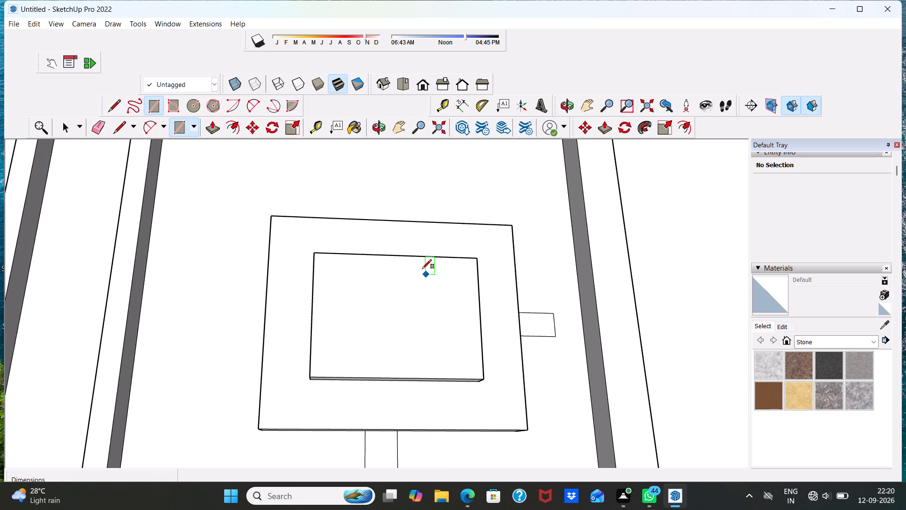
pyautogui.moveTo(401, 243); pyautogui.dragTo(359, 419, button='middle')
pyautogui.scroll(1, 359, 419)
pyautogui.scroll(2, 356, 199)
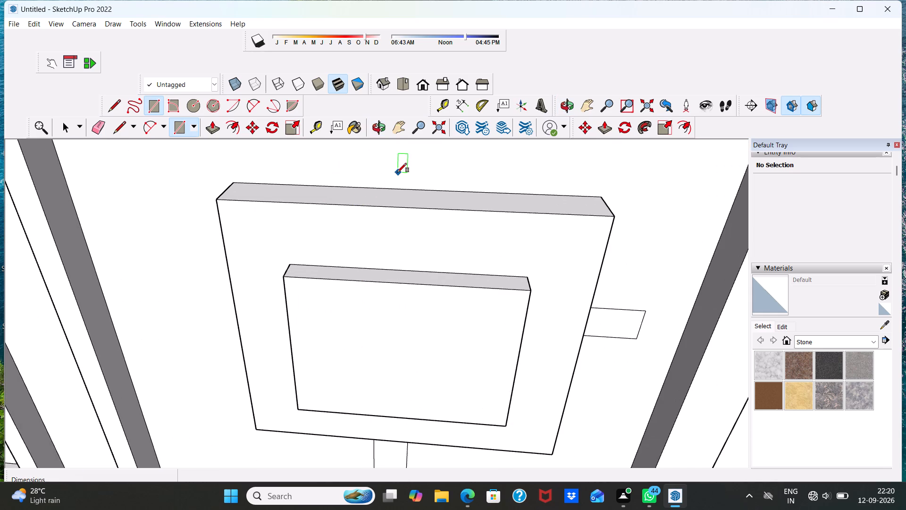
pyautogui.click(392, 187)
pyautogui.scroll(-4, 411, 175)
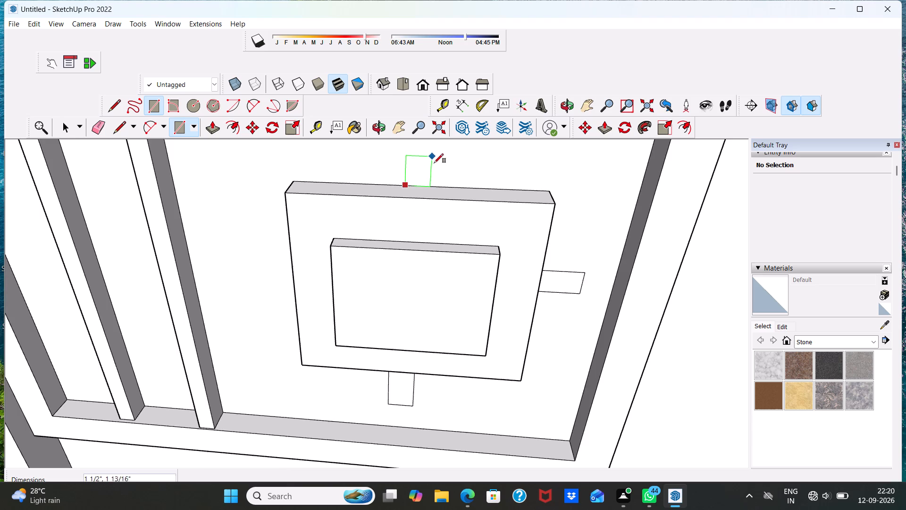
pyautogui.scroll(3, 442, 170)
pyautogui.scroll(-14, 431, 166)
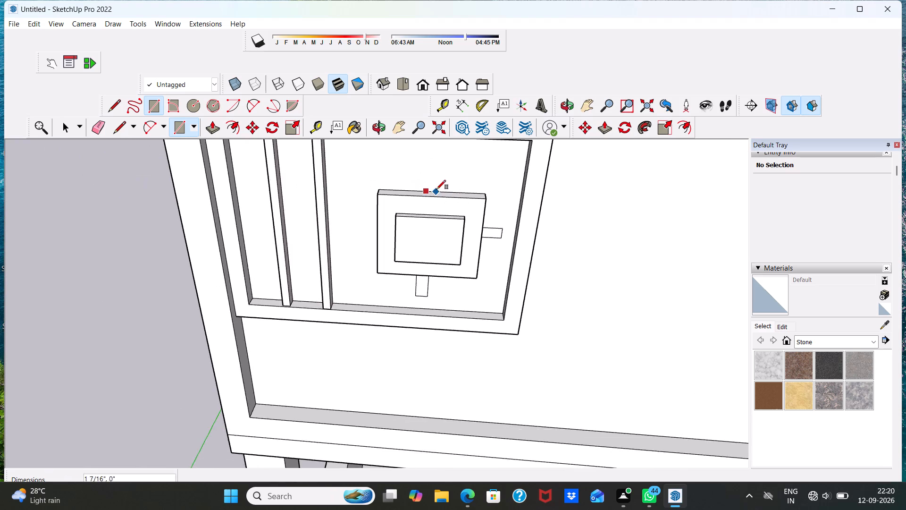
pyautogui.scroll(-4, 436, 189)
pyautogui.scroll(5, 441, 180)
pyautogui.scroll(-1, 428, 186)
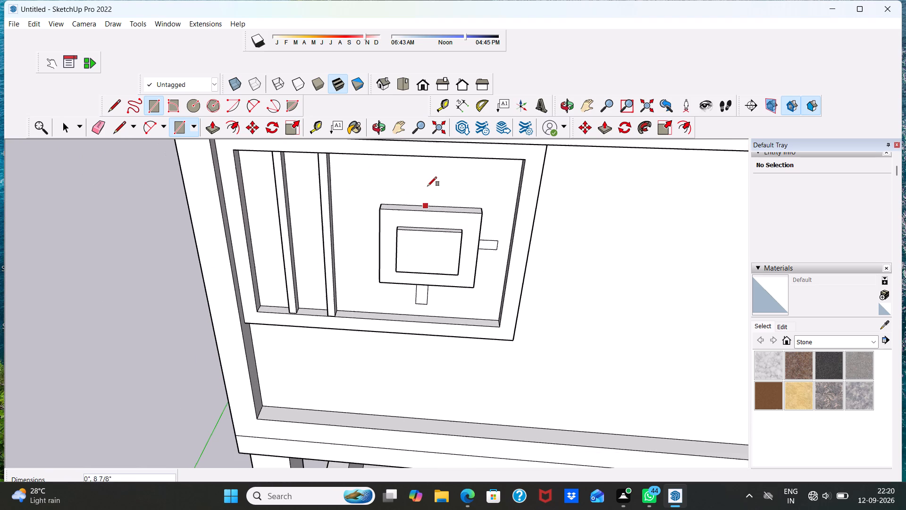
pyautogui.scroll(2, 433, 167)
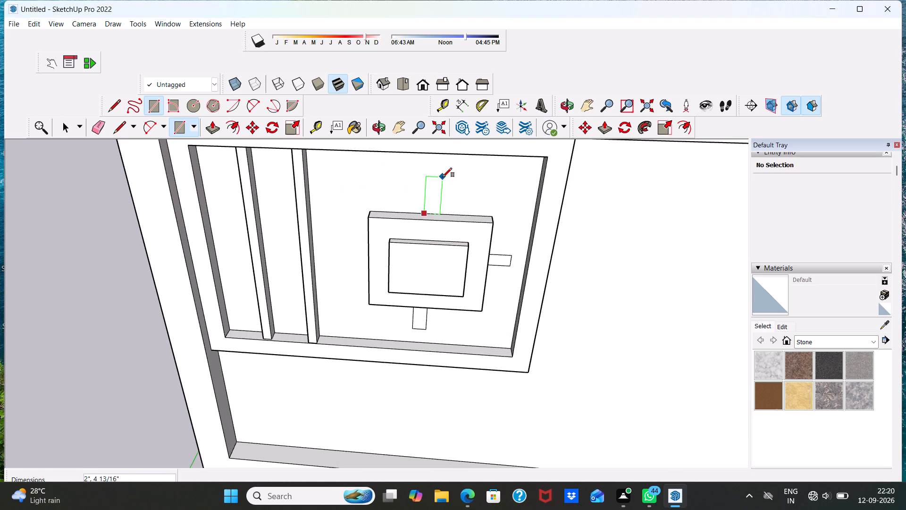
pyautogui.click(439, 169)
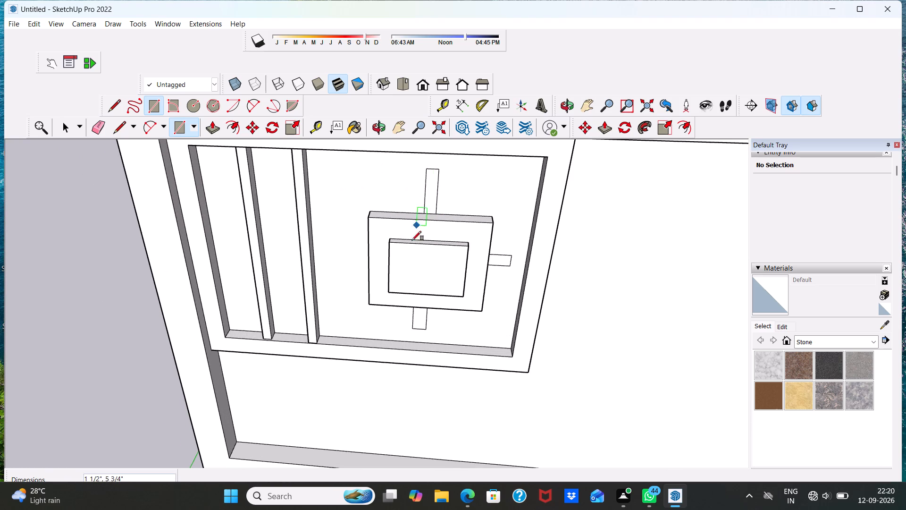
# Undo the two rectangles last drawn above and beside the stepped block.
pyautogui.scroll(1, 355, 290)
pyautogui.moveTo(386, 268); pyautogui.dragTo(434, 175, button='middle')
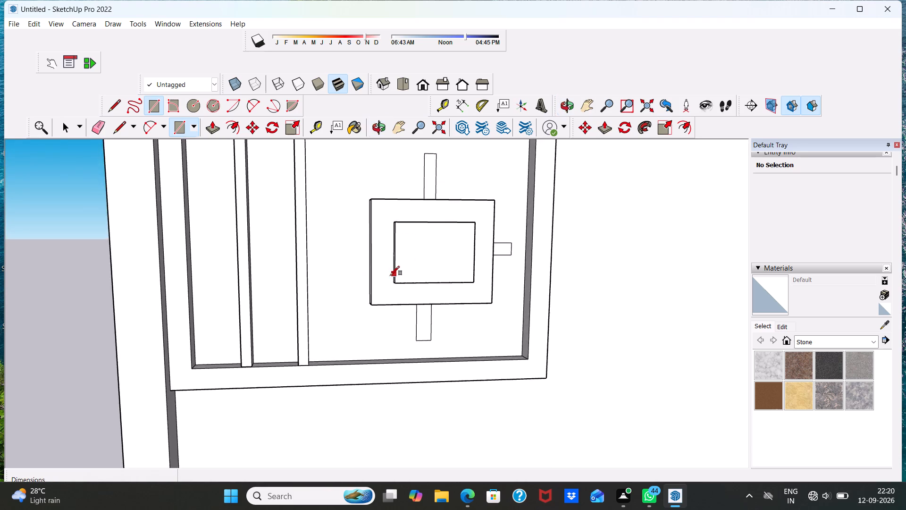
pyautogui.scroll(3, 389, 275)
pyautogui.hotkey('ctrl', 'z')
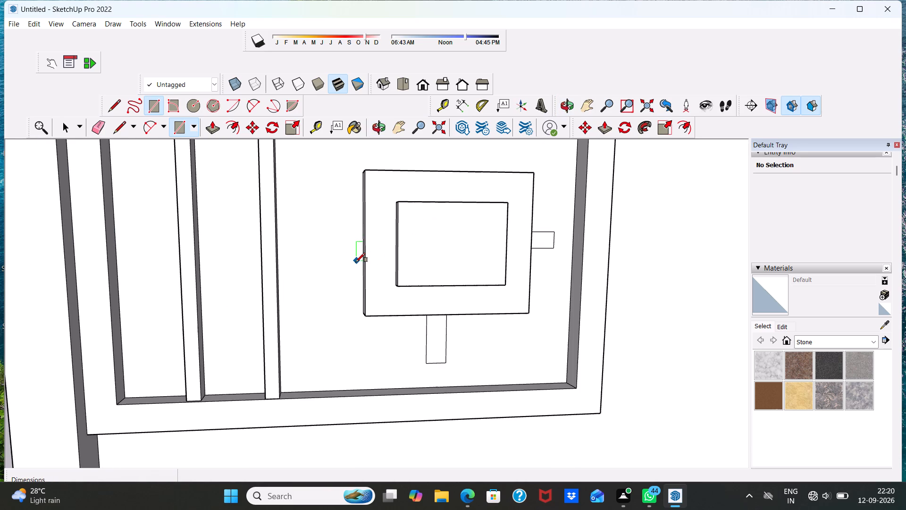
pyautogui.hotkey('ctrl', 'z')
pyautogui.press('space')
# Copy the narrow rectangle below the stepped block straight up about 1' 5 1/16", placing the copy above the block.
pyautogui.doubleClick(429, 335)
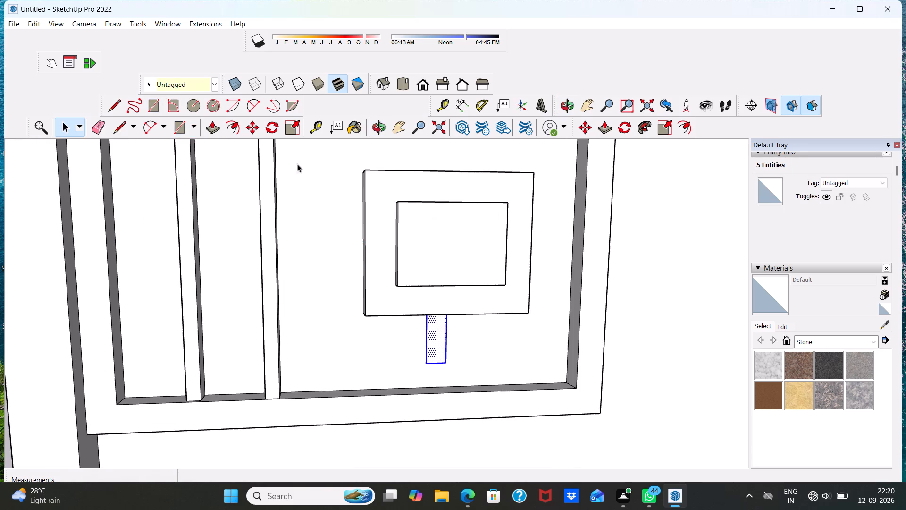
pyautogui.click(251, 121)
pyautogui.click(436, 339)
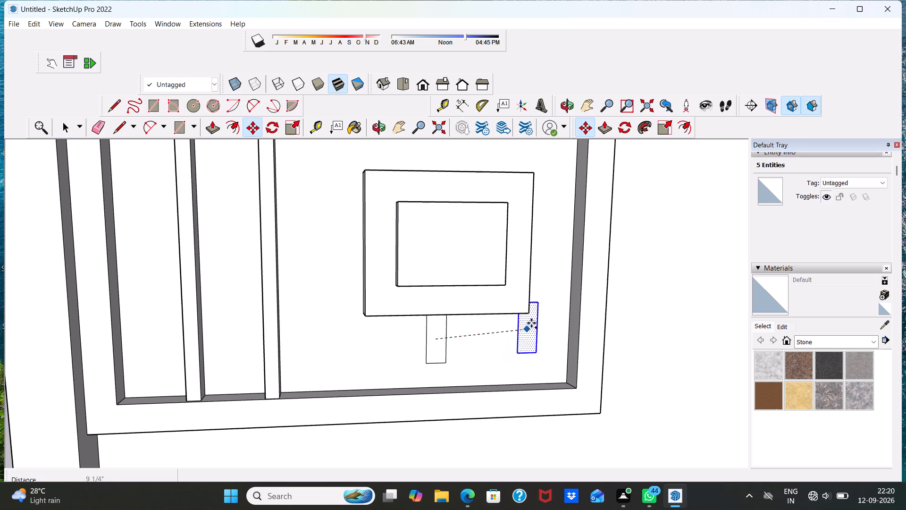
pyautogui.click(443, 156)
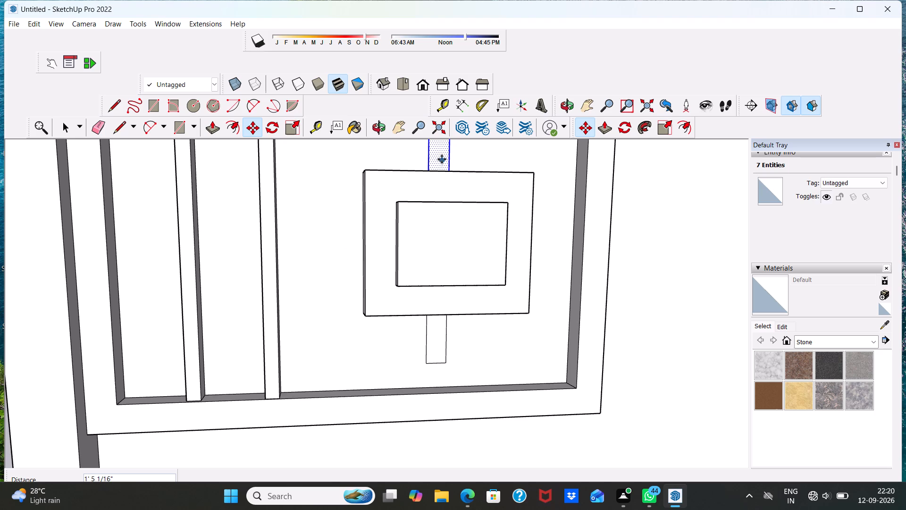
pyautogui.click(442, 159)
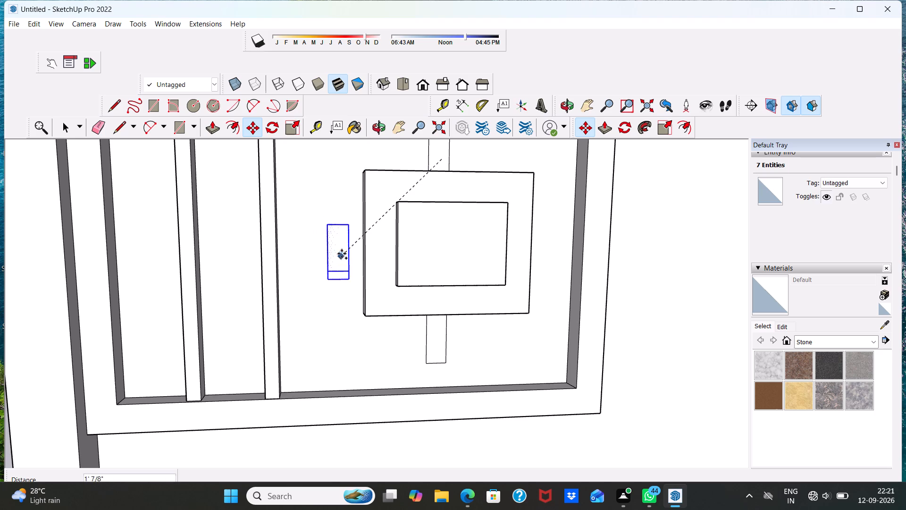
pyautogui.press('space')
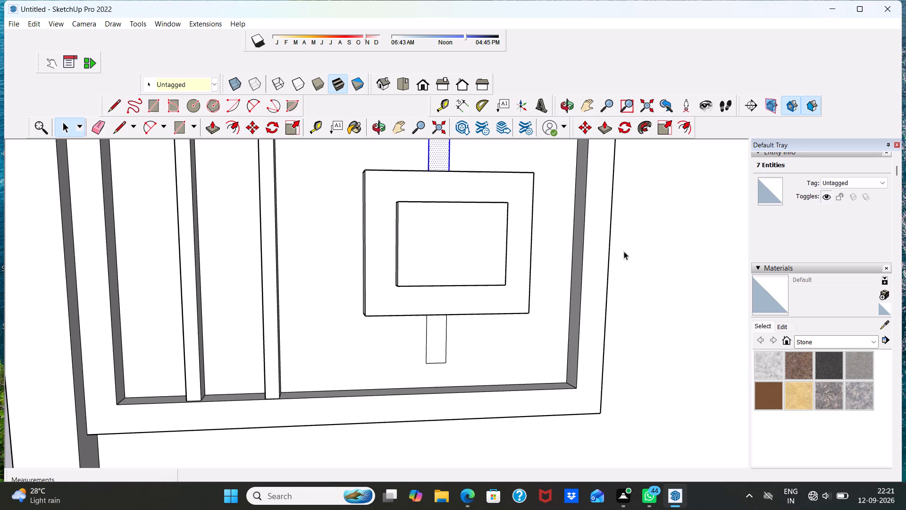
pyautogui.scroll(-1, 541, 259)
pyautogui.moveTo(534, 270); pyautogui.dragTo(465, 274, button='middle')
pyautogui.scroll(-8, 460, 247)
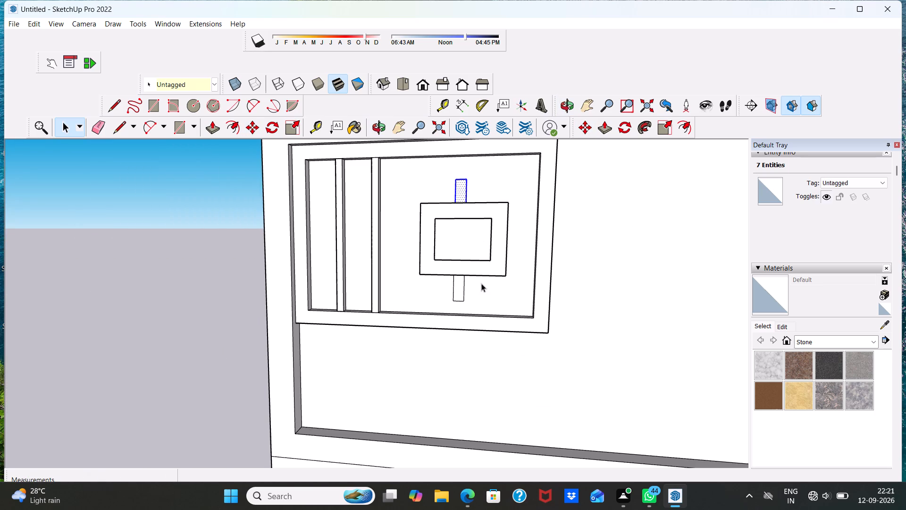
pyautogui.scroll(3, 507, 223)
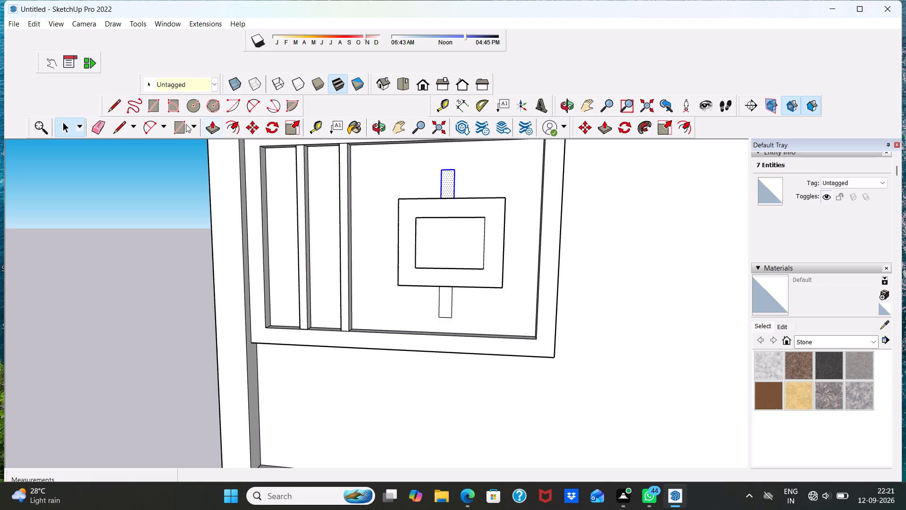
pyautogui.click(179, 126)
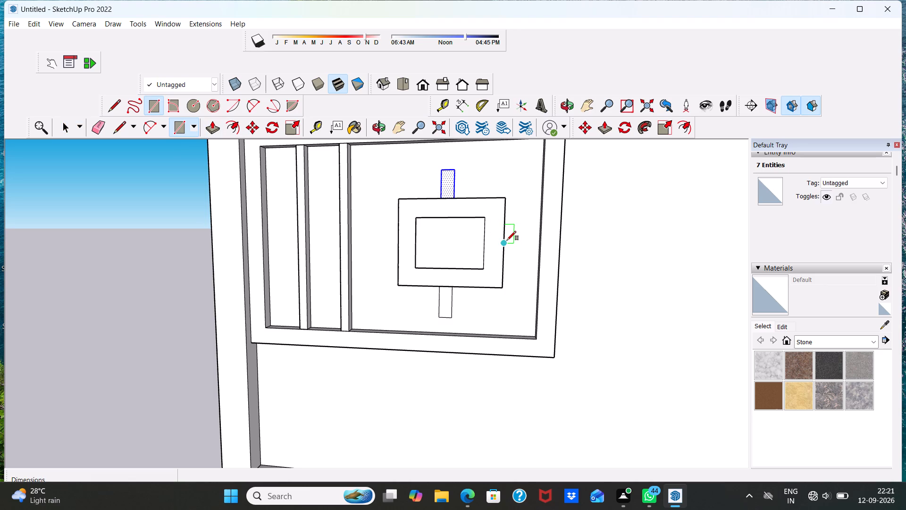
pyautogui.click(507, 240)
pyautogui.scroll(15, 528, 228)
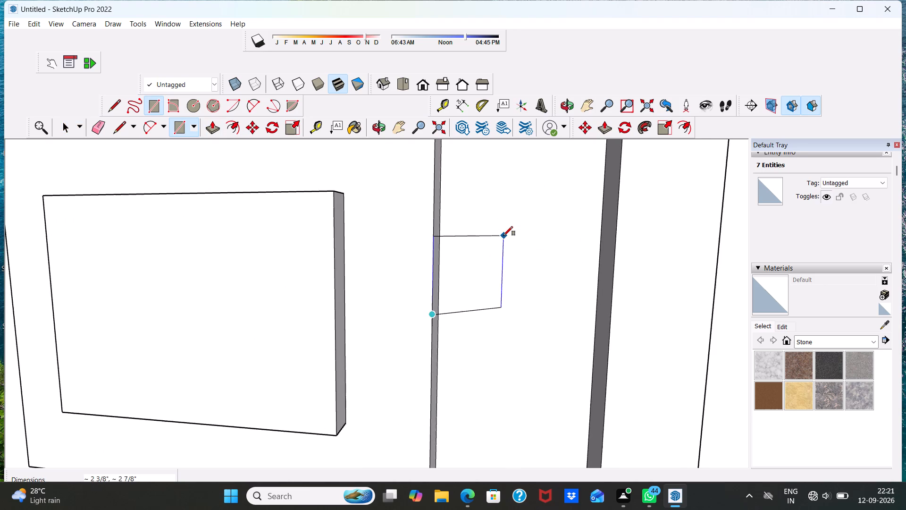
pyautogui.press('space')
# Draw a horizontal rectangle about 1 5/16" by 4 15/16" from the stepped block's side edge across to the frame's inner side.
pyautogui.click(181, 128)
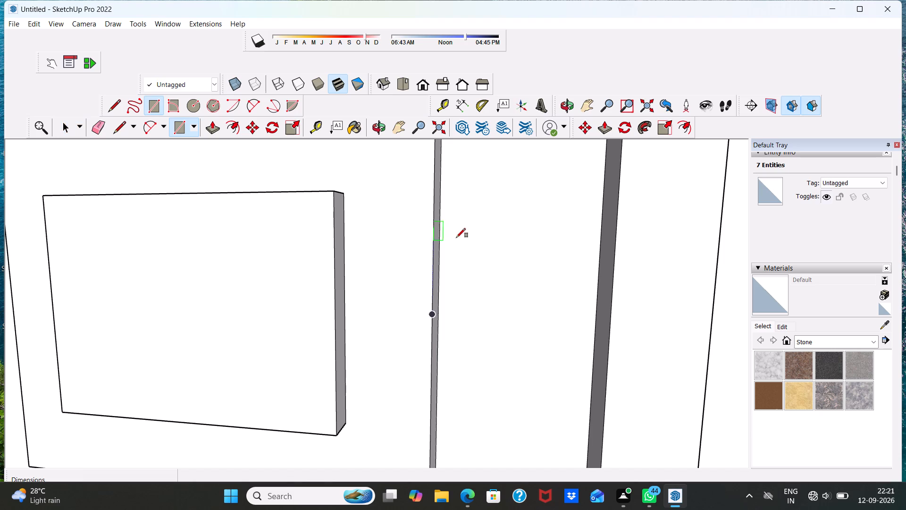
pyautogui.click(439, 255)
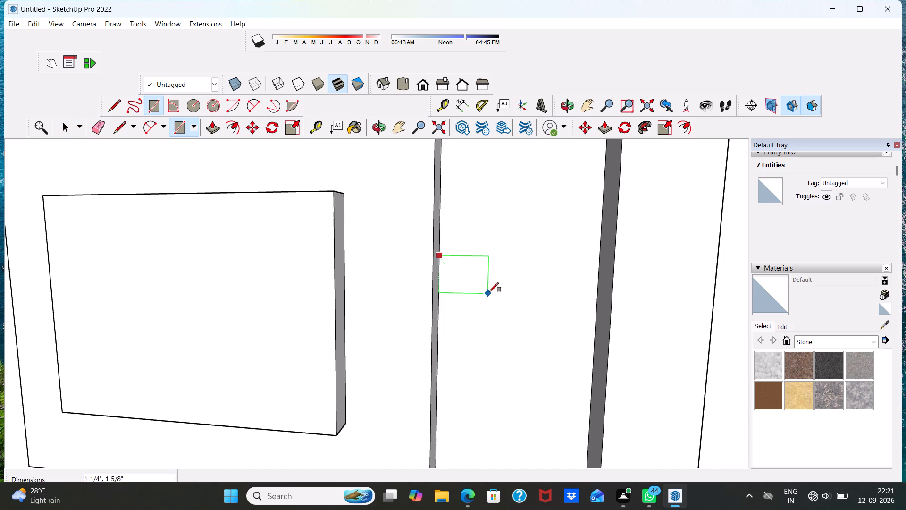
pyautogui.click(594, 298)
pyautogui.scroll(-11, 506, 254)
pyautogui.press('space')
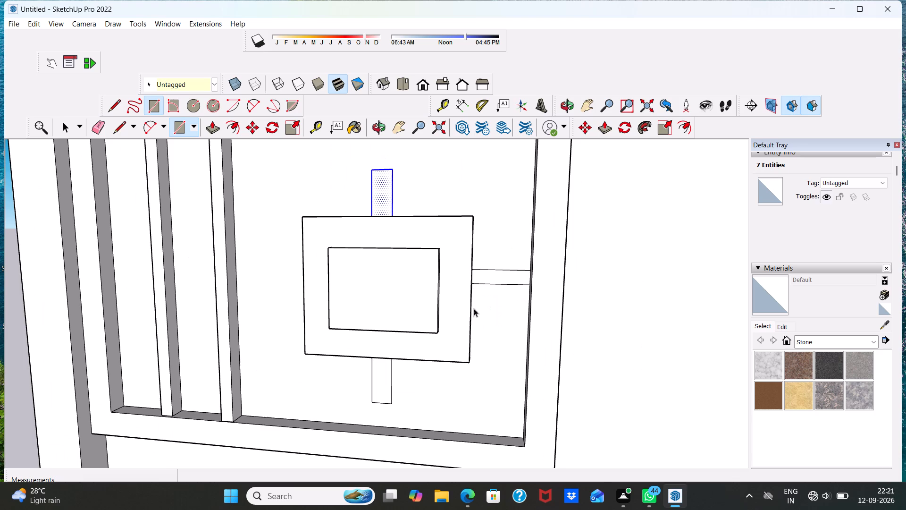
# Copy the horizontal bar's two long edges about 1' 8 5/16" across to the opposite side of the stepped block.
pyautogui.click(487, 283)
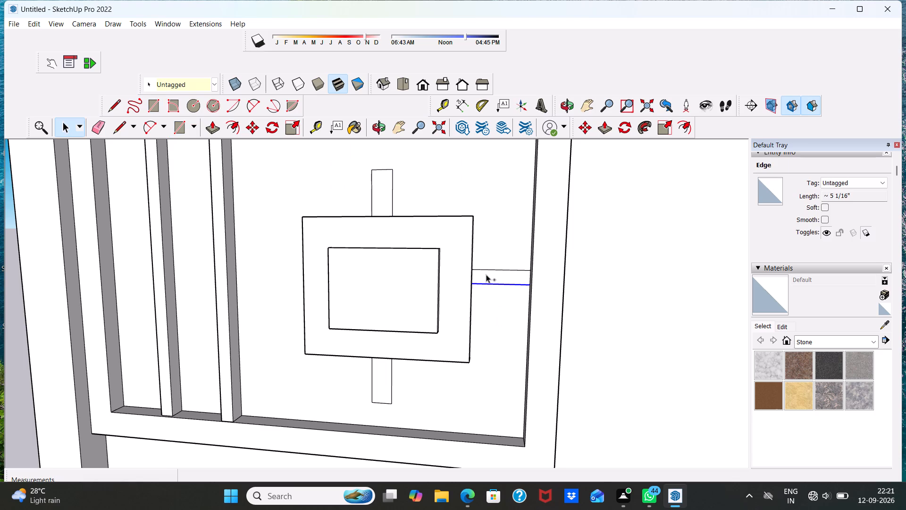
pyautogui.keyDown('ctrl'); pyautogui.click(487, 266); pyautogui.keyUp('ctrl')
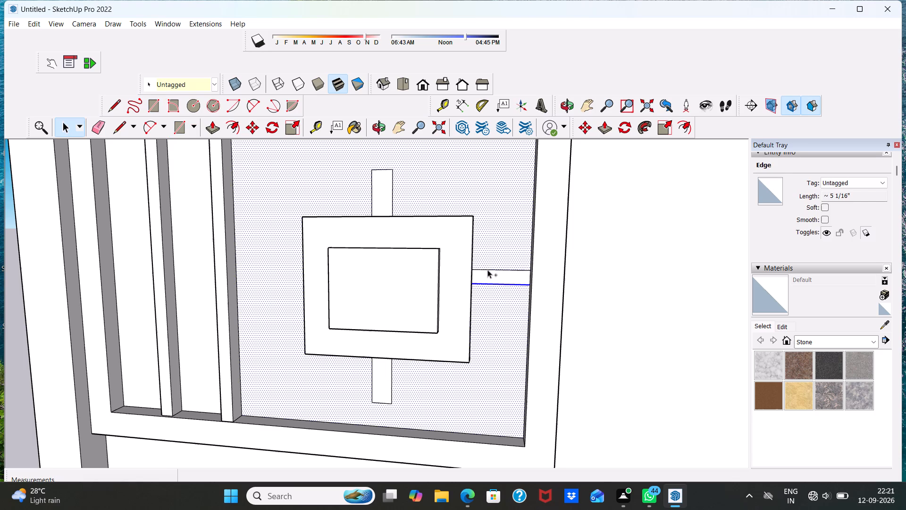
pyautogui.keyDown('ctrl'); pyautogui.click(487, 270); pyautogui.keyUp('ctrl')
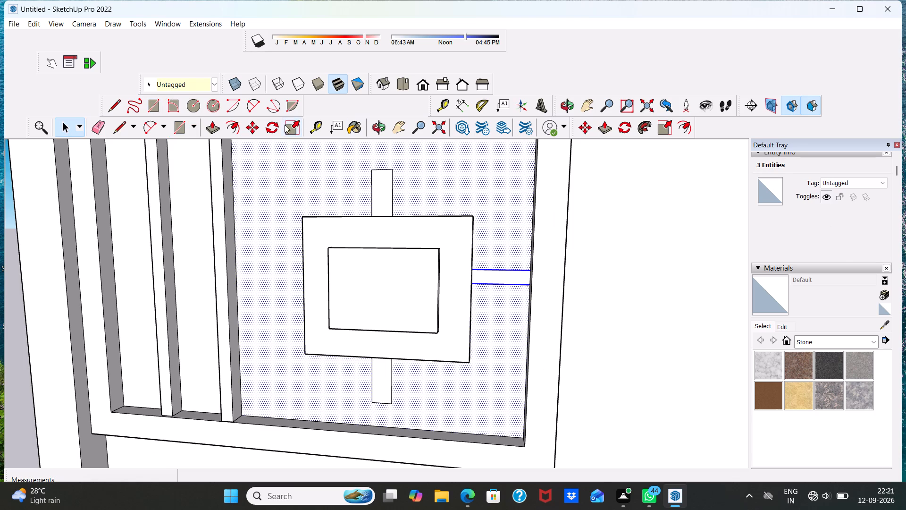
pyautogui.click(605, 295)
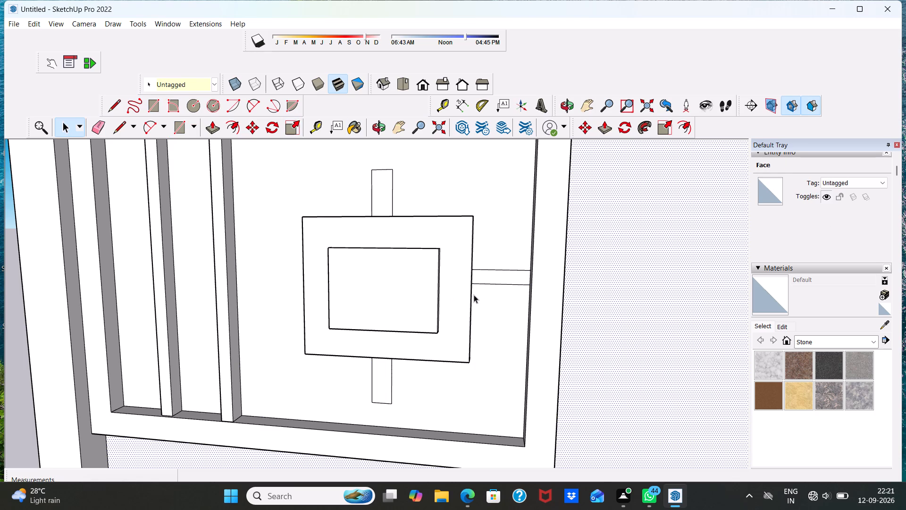
pyautogui.click(489, 285)
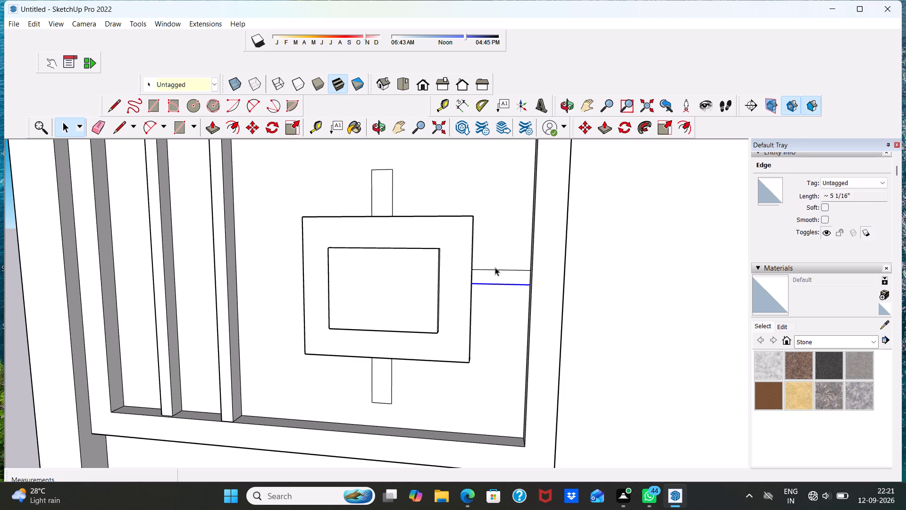
pyautogui.keyDown('ctrl'); pyautogui.click(494, 269); pyautogui.keyUp('ctrl')
pyautogui.click(257, 128)
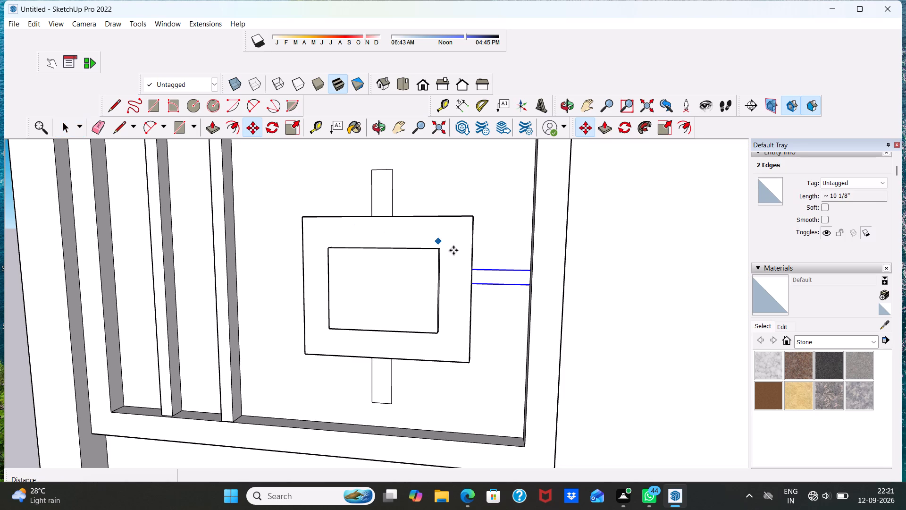
pyautogui.click(498, 275)
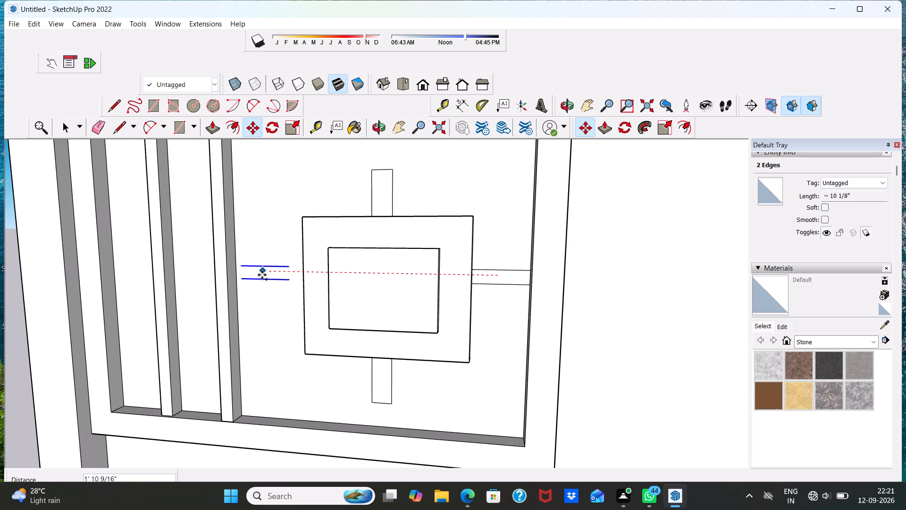
pyautogui.scroll(3, 257, 282)
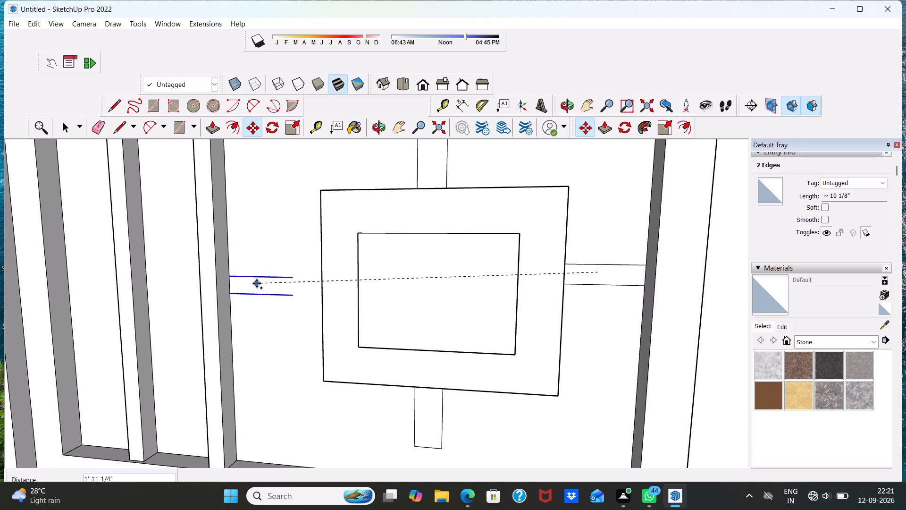
pyautogui.moveTo(257, 283); pyautogui.dragTo(349, 304, button='middle')
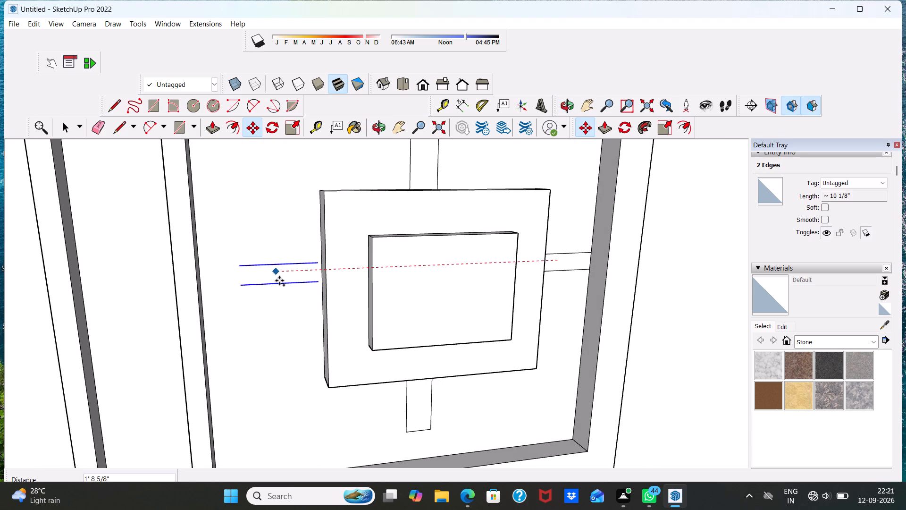
pyautogui.click(281, 276)
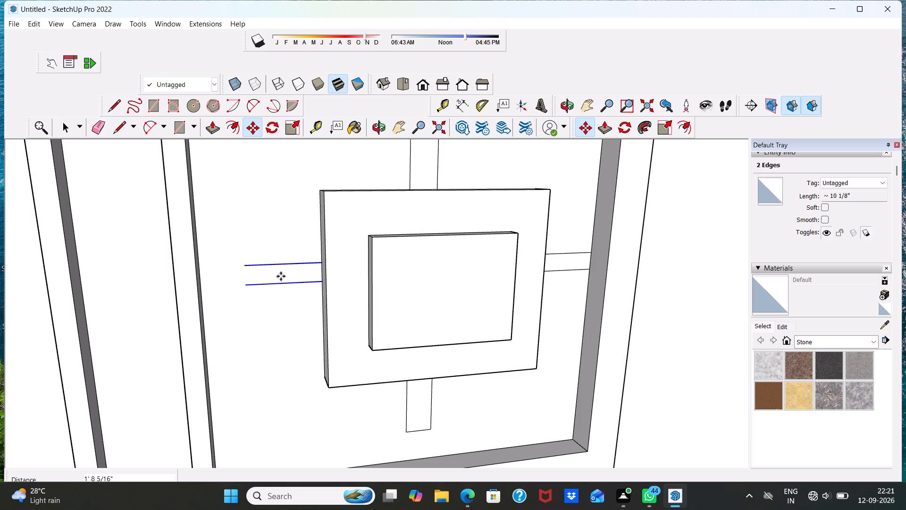
pyautogui.press('space')
# Draw a line between the free ends of the two copied edges to close the bar outline.
pyautogui.scroll(3, 240, 280)
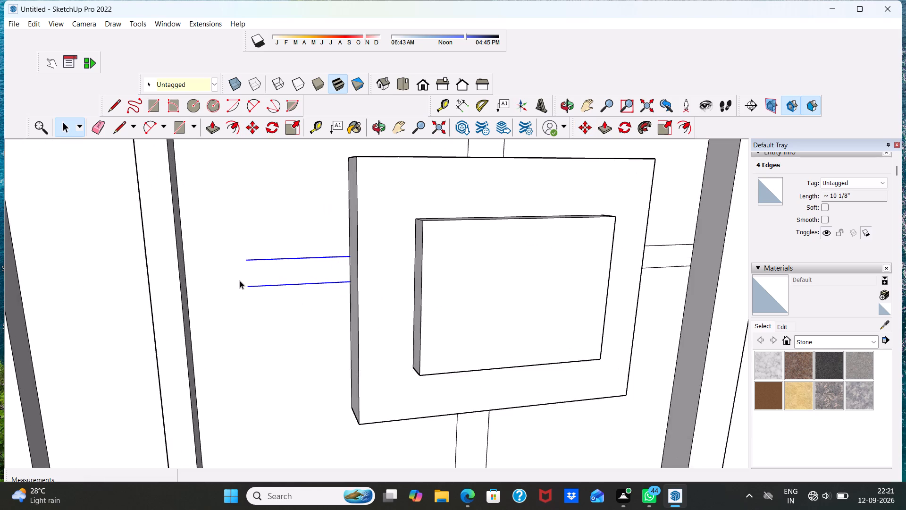
pyautogui.scroll(3, 215, 243)
pyautogui.click(112, 128)
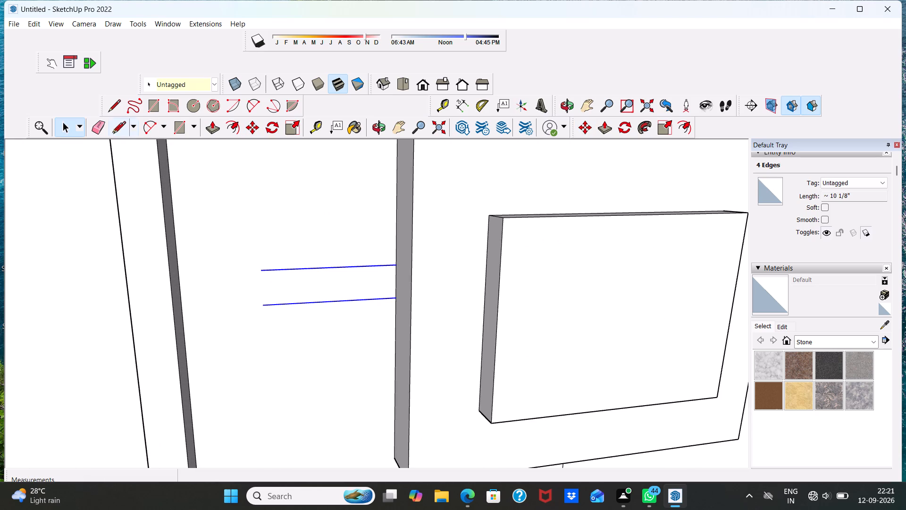
pyautogui.click(263, 268)
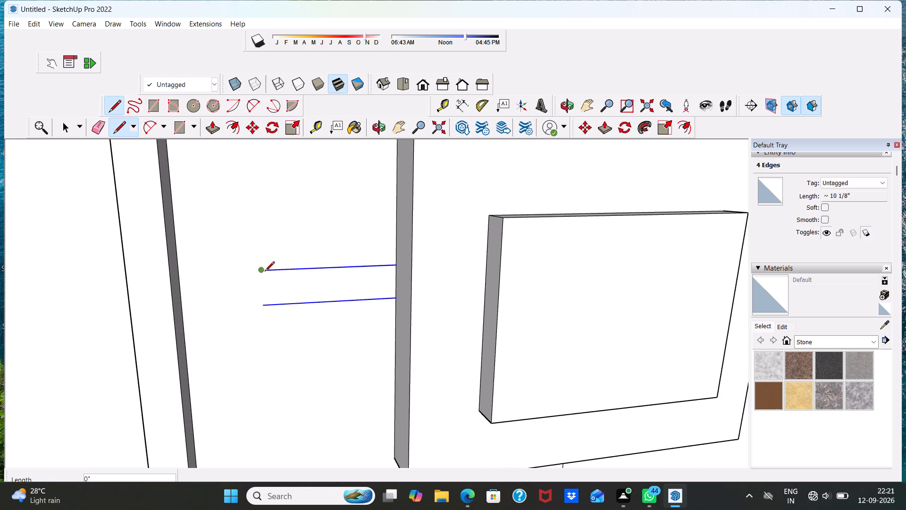
pyautogui.click(264, 304)
pyautogui.press('space')
# Extrude the newly closed horizontal bar beside the stepped block outward by 2" with Push/Pull.
pyautogui.scroll(-3, 313, 268)
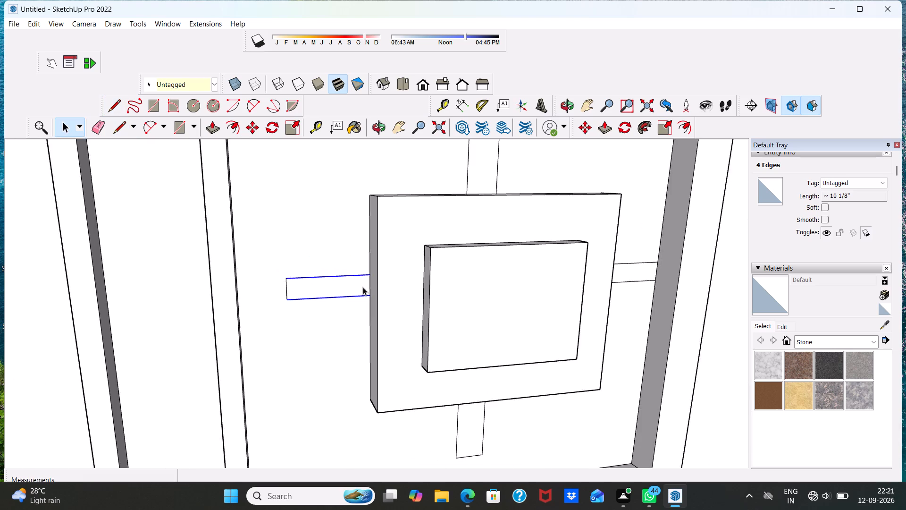
pyautogui.scroll(-6, 363, 287)
pyautogui.click(657, 280)
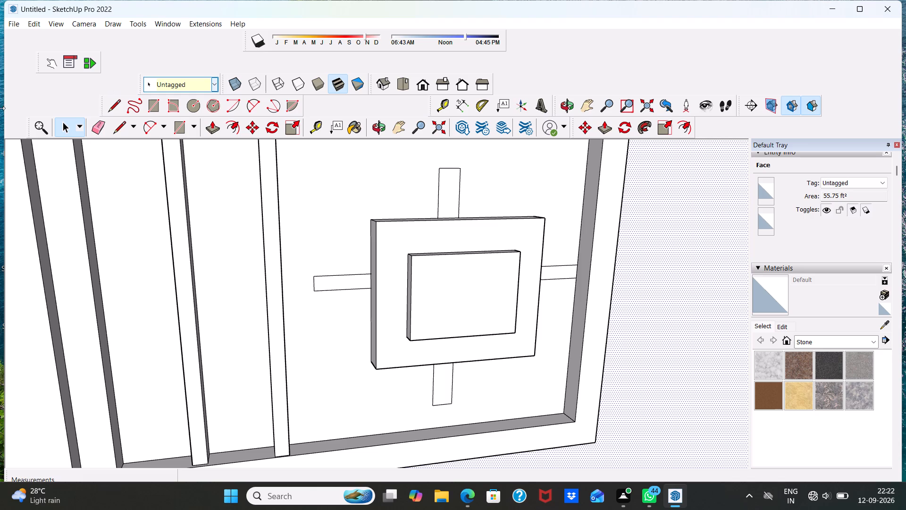
pyautogui.click(213, 127)
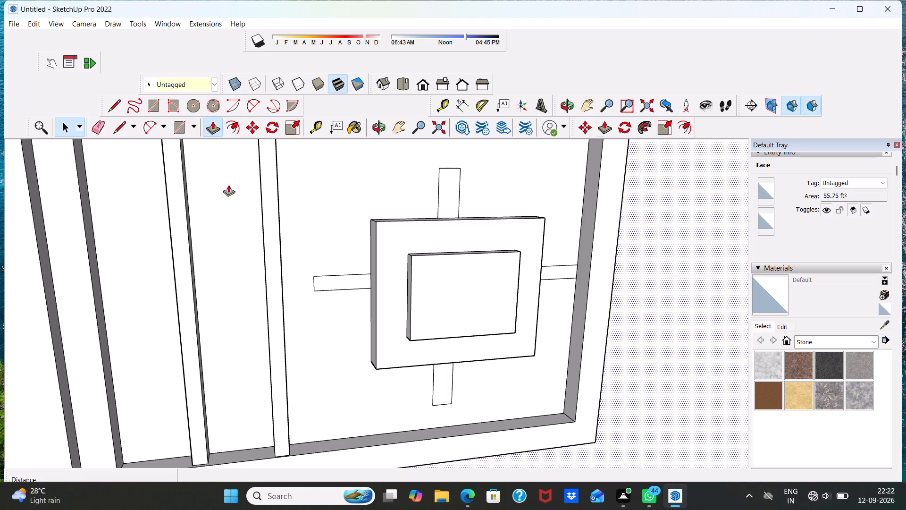
pyautogui.scroll(6, 318, 259)
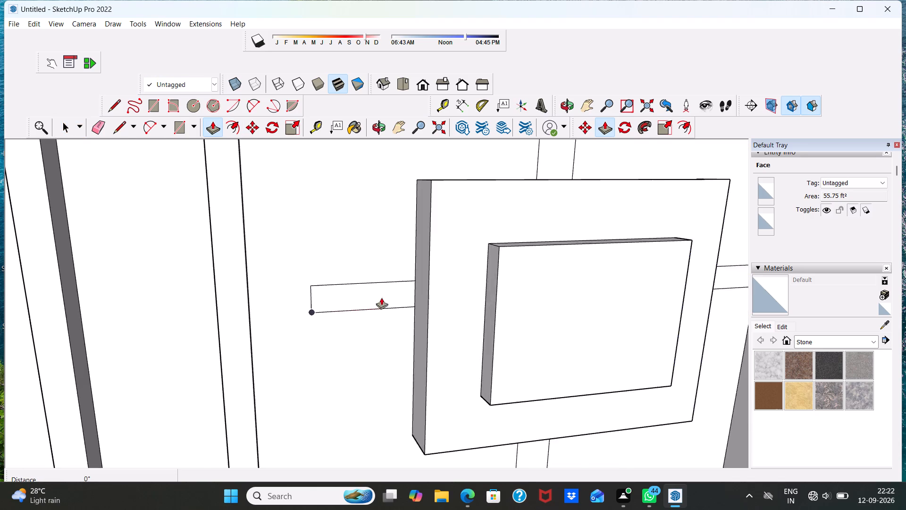
pyautogui.scroll(7, 378, 279)
pyautogui.click(349, 302)
pyautogui.press('space')
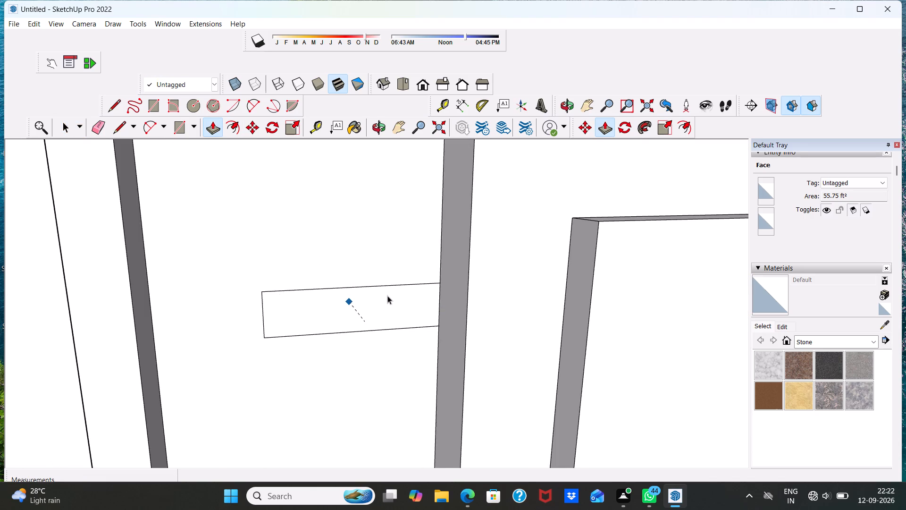
pyautogui.click(354, 308)
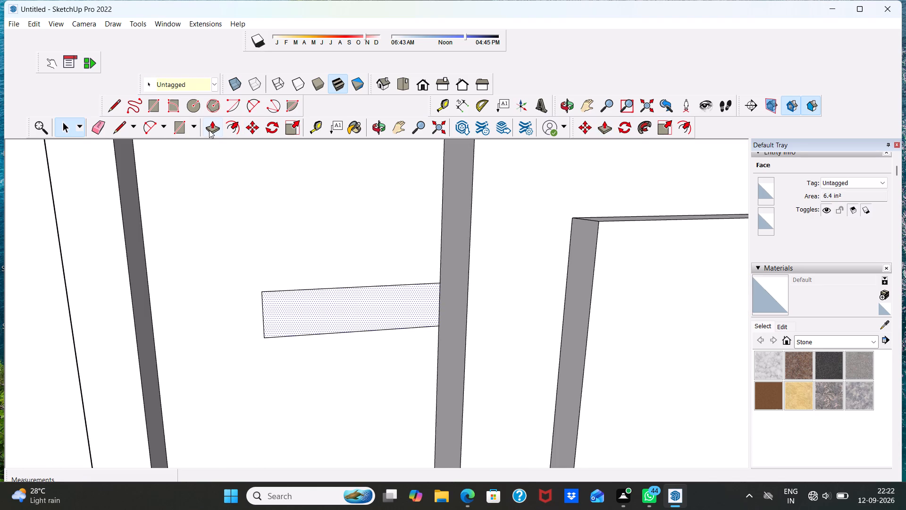
pyautogui.click(211, 127)
pyautogui.click(302, 307)
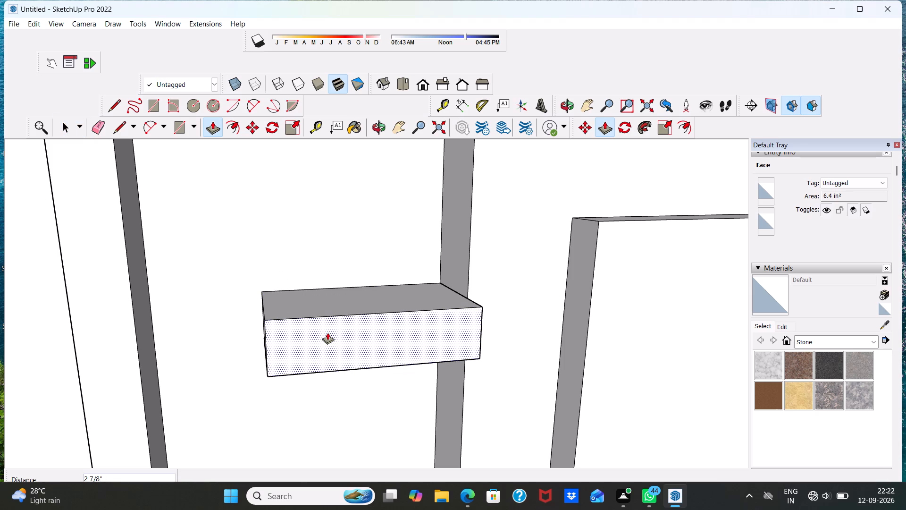
pyautogui.write('2"')
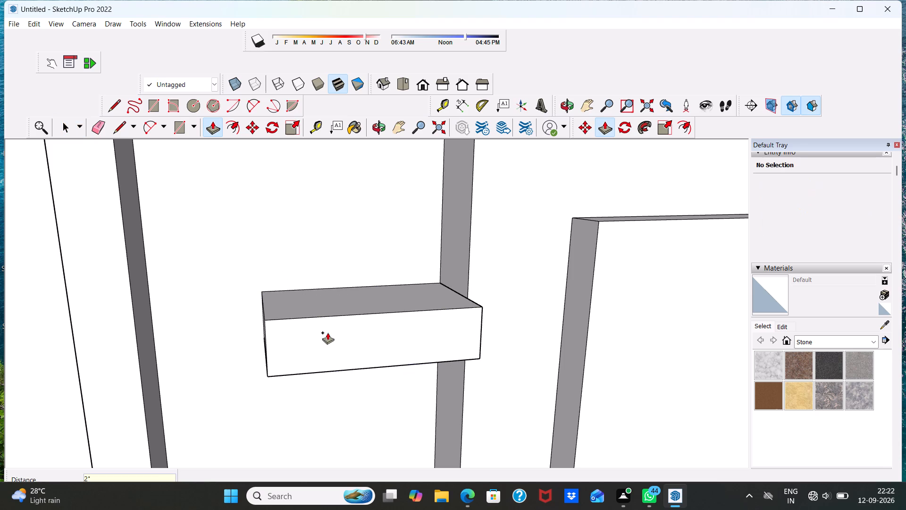
pyautogui.press('Return')
# Extrude the narrow upright bar below the stepped block outward by 2".
pyautogui.scroll(1, 300, 310)
pyautogui.scroll(-1, 274, 297)
pyautogui.moveTo(281, 306); pyautogui.dragTo(265, 167, button='middle')
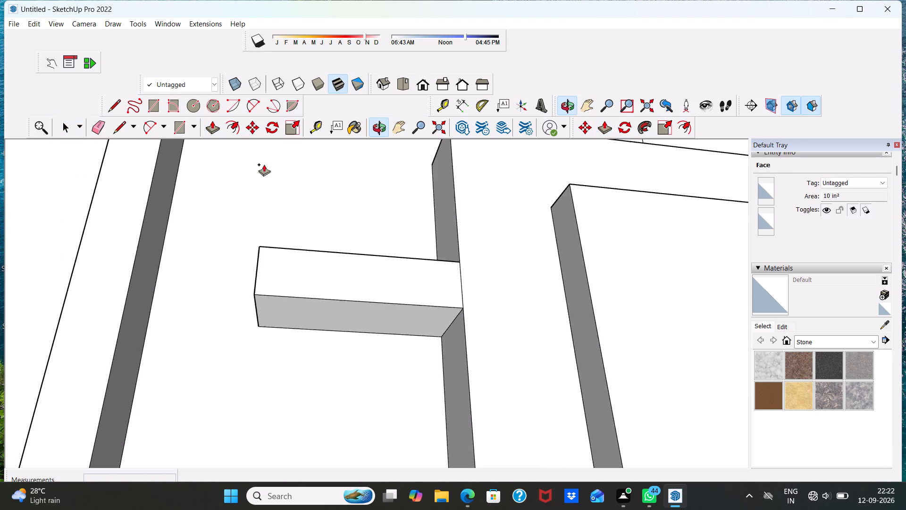
pyautogui.scroll(-5, 272, 191)
pyautogui.scroll(-7, 411, 242)
pyautogui.click(504, 396)
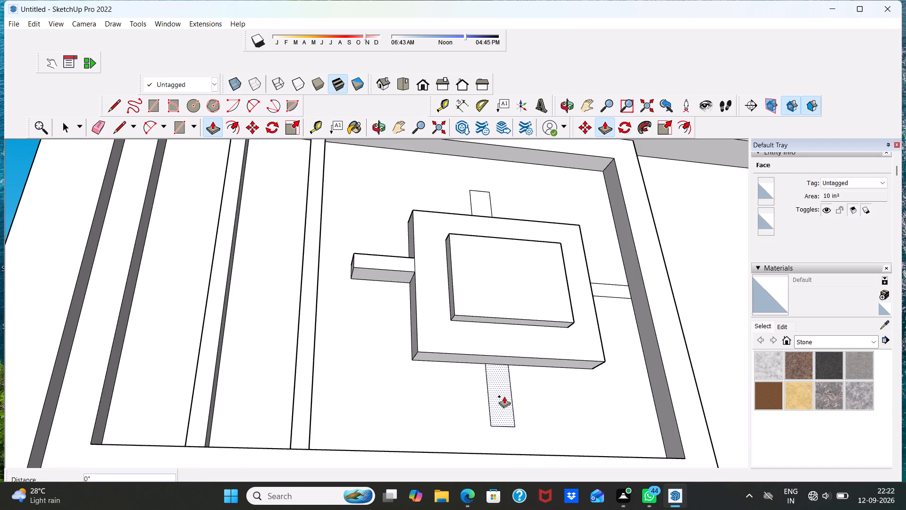
pyautogui.press('2')
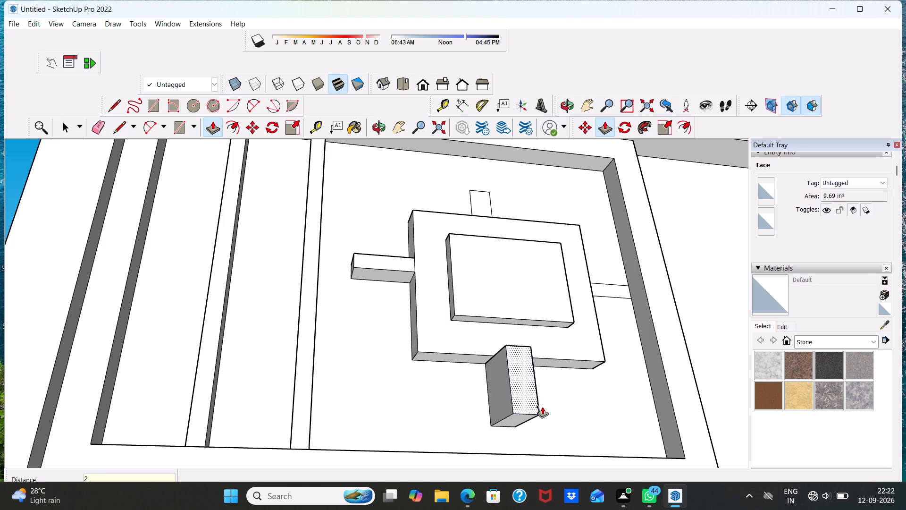
pyautogui.hotkey('shift', '"')
pyautogui.press('Return')
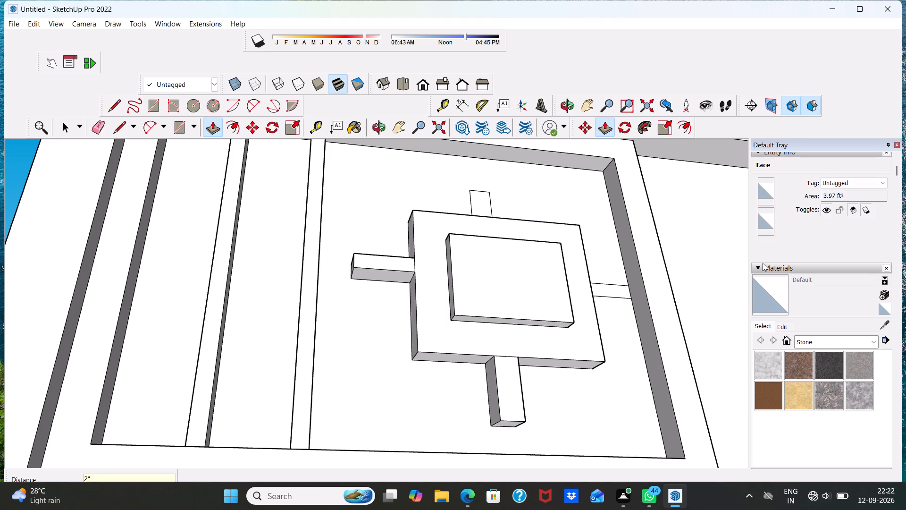
# Extrude the horizontal bar between the stepped block and the frame's inner side outward by 2".
pyautogui.scroll(5, 640, 295)
pyautogui.click(612, 283)
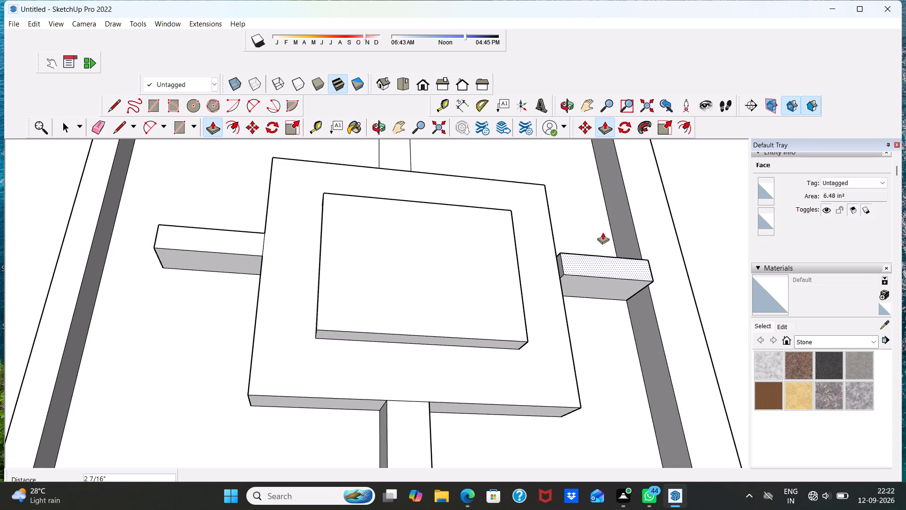
pyautogui.write('2"')
pyautogui.press('Return')
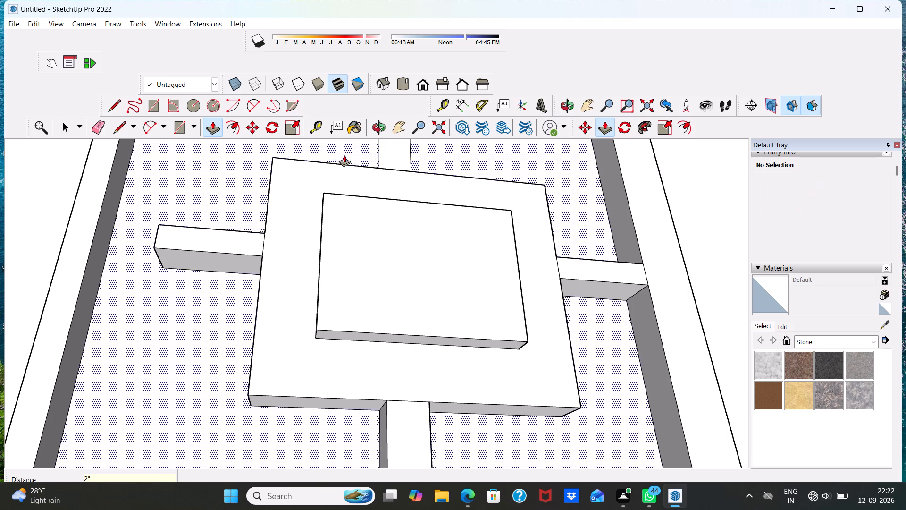
# Extrude the narrow upright bar above the stepped block outward by 2".
pyautogui.moveTo(392, 145); pyautogui.dragTo(361, 322, button='middle')
pyautogui.scroll(-10, 384, 238)
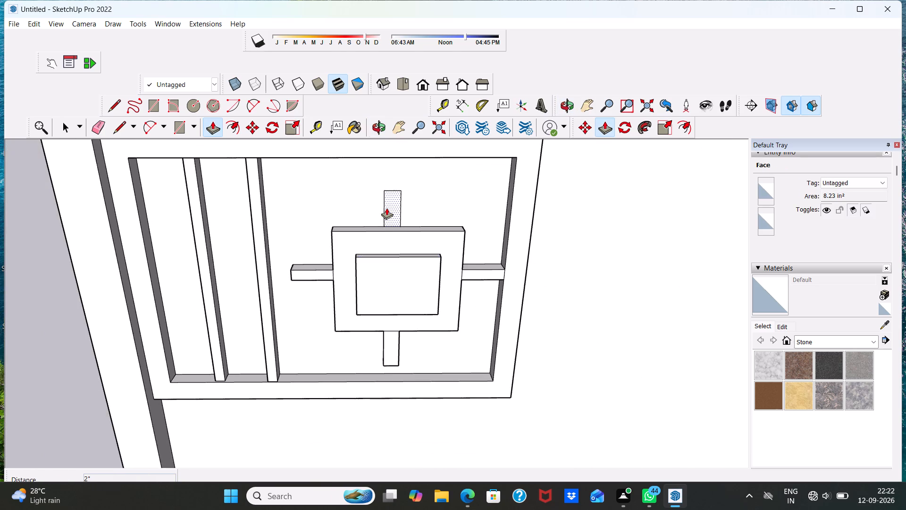
pyautogui.scroll(5, 389, 206)
pyautogui.click(394, 203)
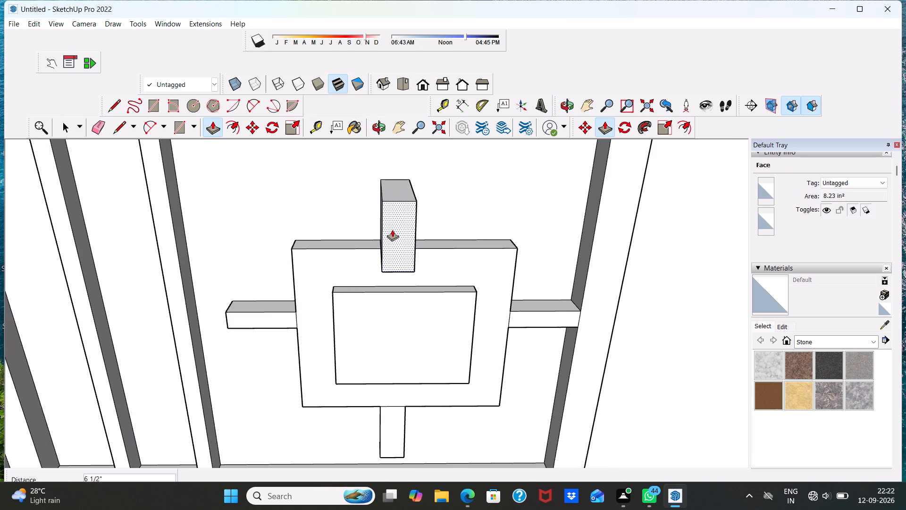
pyautogui.write('2"')
pyautogui.press('Return')
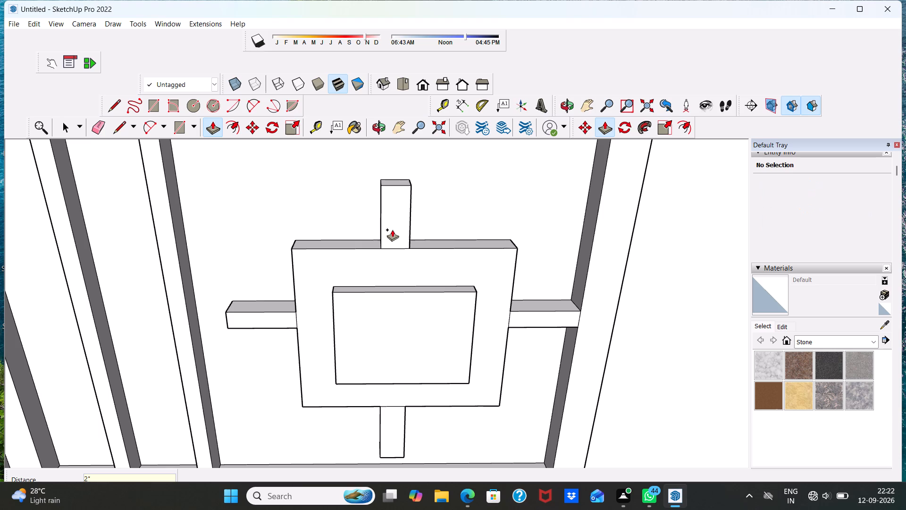
pyautogui.press('space')
# Examine the stepped block with its four bars from several angles and within the whole house front.
pyautogui.moveTo(407, 263); pyautogui.dragTo(392, 136, button='middle')
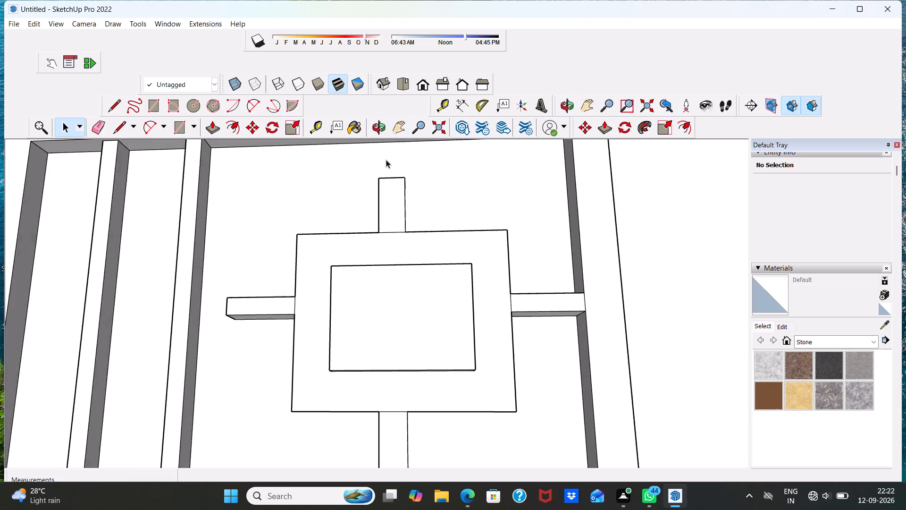
pyautogui.scroll(-9, 396, 207)
pyautogui.scroll(1, 432, 258)
pyautogui.scroll(-6, 439, 264)
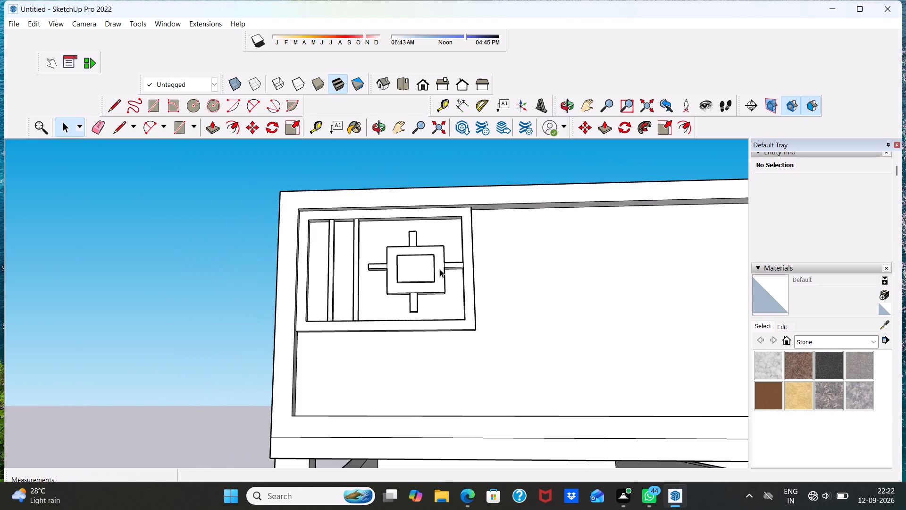
pyautogui.moveTo(440, 269); pyautogui.dragTo(513, 246, button='middle')
pyautogui.scroll(4, 478, 255)
pyautogui.scroll(-6, 478, 255)
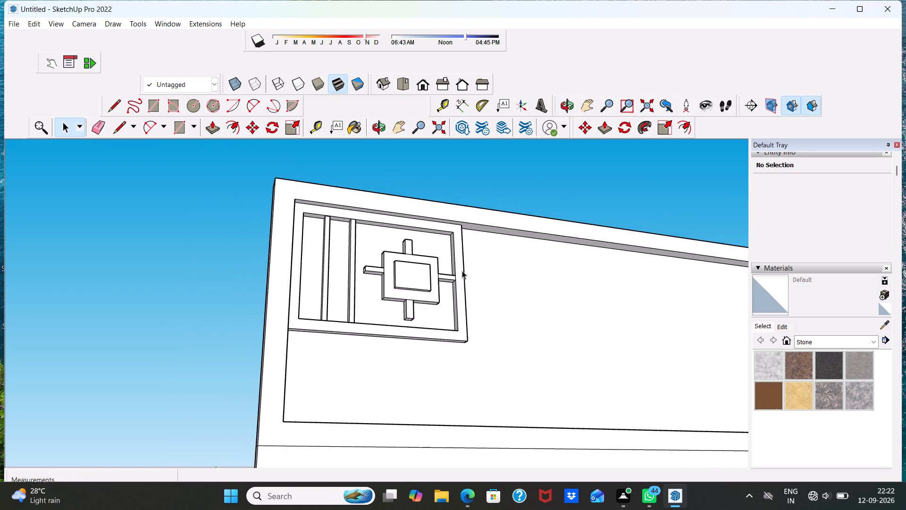
pyautogui.scroll(-13, 462, 271)
pyautogui.moveTo(604, 320); pyautogui.dragTo(536, 444, button='middle')
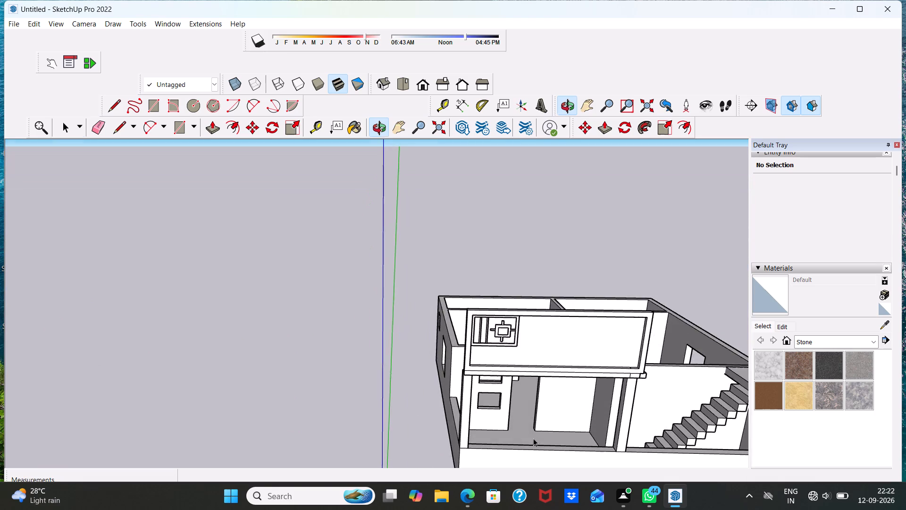
# Examine the whole house front with its decorated upper frame, openings and staircase from near and far.
pyautogui.scroll(4, 528, 390)
pyautogui.moveTo(582, 433); pyautogui.dragTo(537, 304, button='middle')
pyautogui.scroll(1, 537, 304)
pyautogui.scroll(-6, 540, 322)
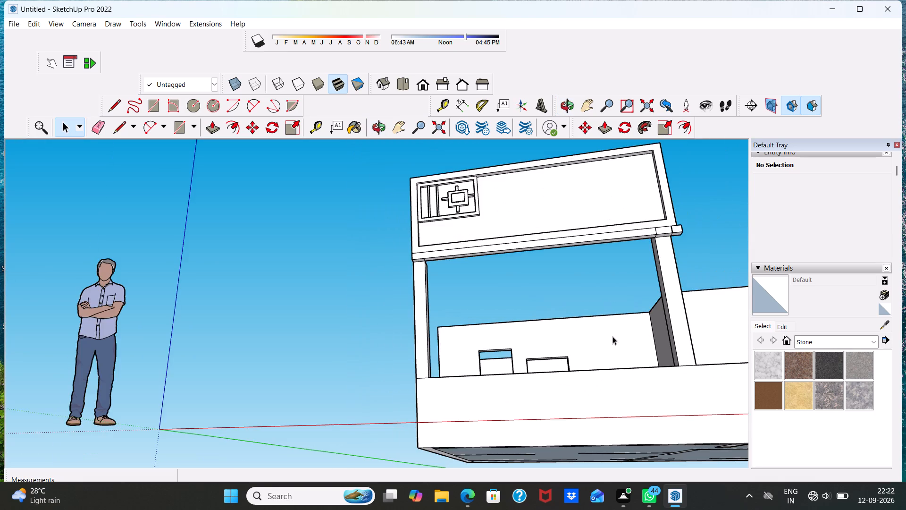
pyautogui.moveTo(613, 343); pyautogui.dragTo(639, 451, button='middle')
pyautogui.scroll(-3, 607, 333)
pyautogui.scroll(-2, 671, 399)
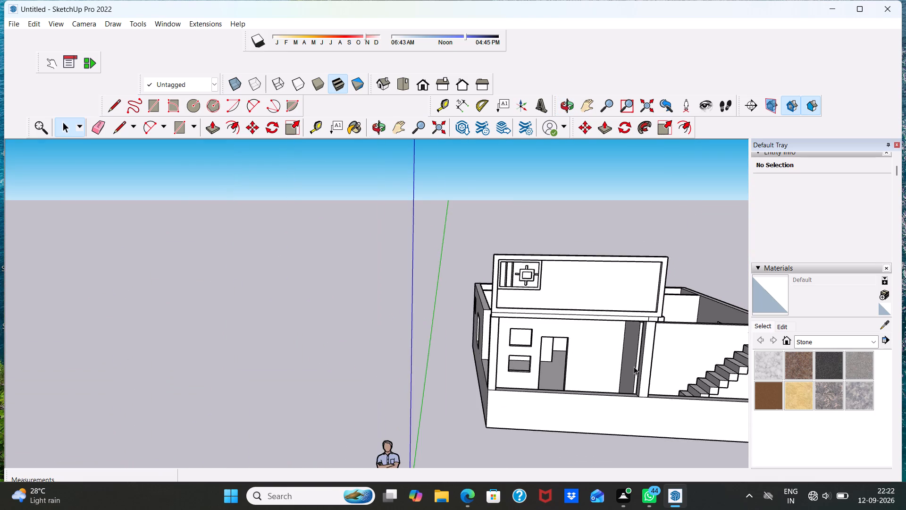
pyautogui.scroll(-4, 634, 366)
pyautogui.scroll(1, 671, 341)
pyautogui.scroll(-1, 627, 345)
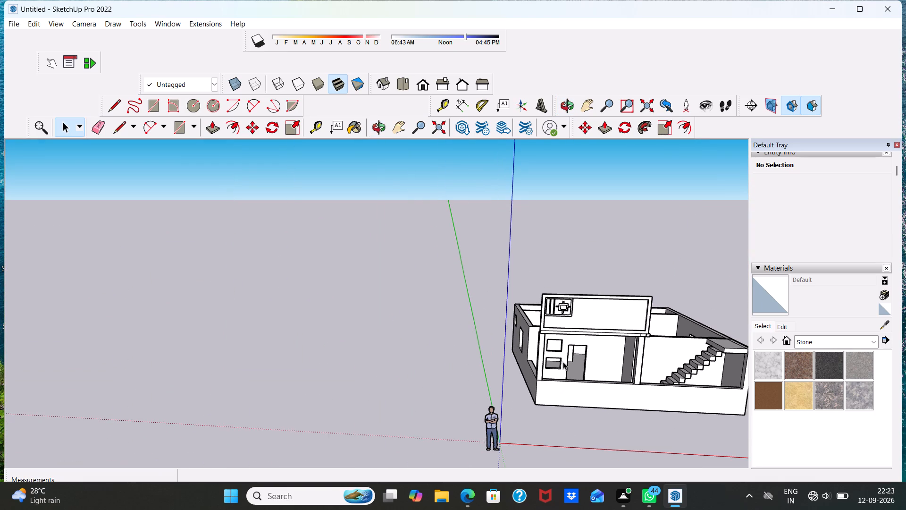
pyautogui.scroll(2, 563, 362)
pyautogui.scroll(-2, 564, 332)
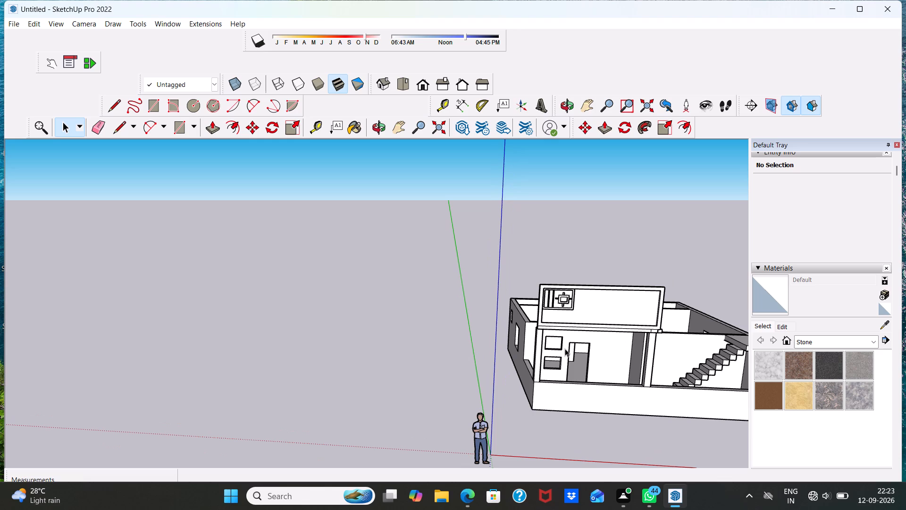
pyautogui.scroll(-2, 447, 319)
pyautogui.scroll(-1, 418, 378)
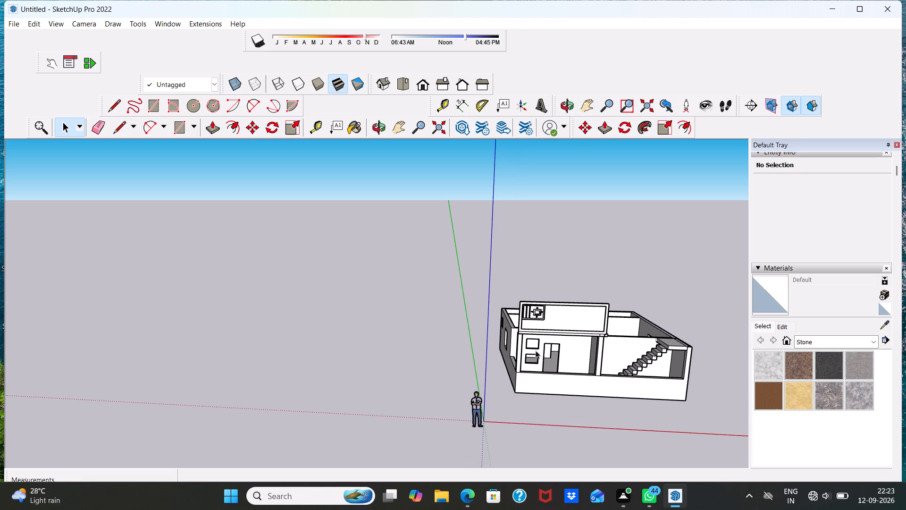
# Examine the open-topped room layout and wall tops from above and from the side.
pyautogui.moveTo(553, 353); pyautogui.dragTo(525, 472, button='middle')
pyautogui.moveTo(545, 333); pyautogui.dragTo(519, 375, button='middle')
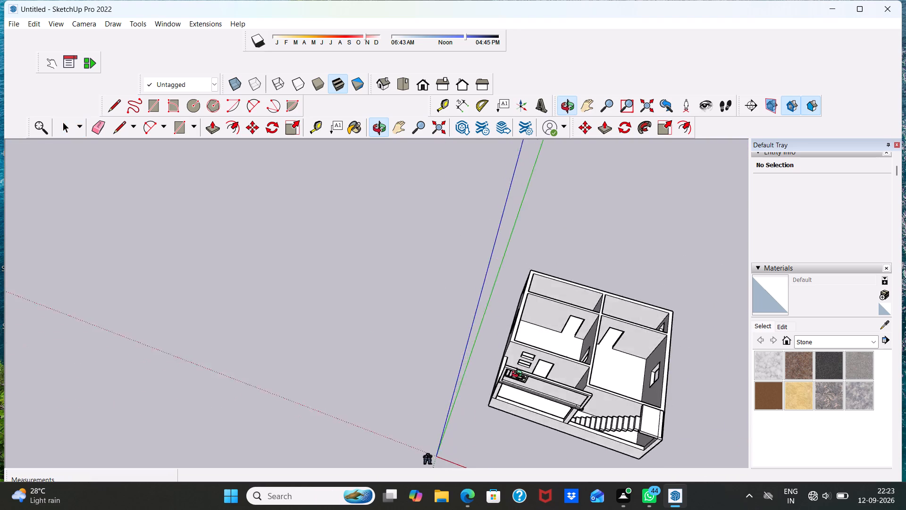
pyautogui.moveTo(519, 375); pyautogui.dragTo(466, 410, button='middle')
pyautogui.scroll(1, 396, 416)
pyautogui.scroll(2, 541, 407)
pyautogui.scroll(-3, 537, 383)
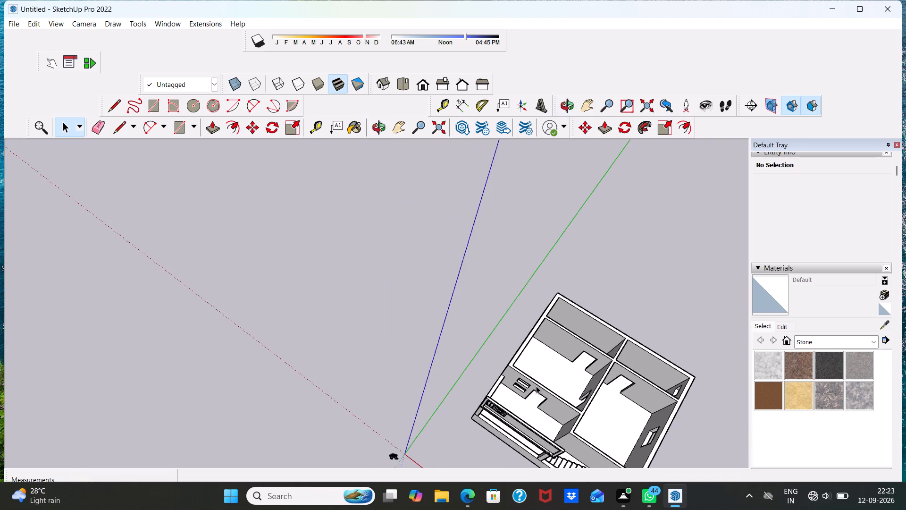
pyautogui.scroll(-4, 536, 386)
pyautogui.scroll(1, 549, 393)
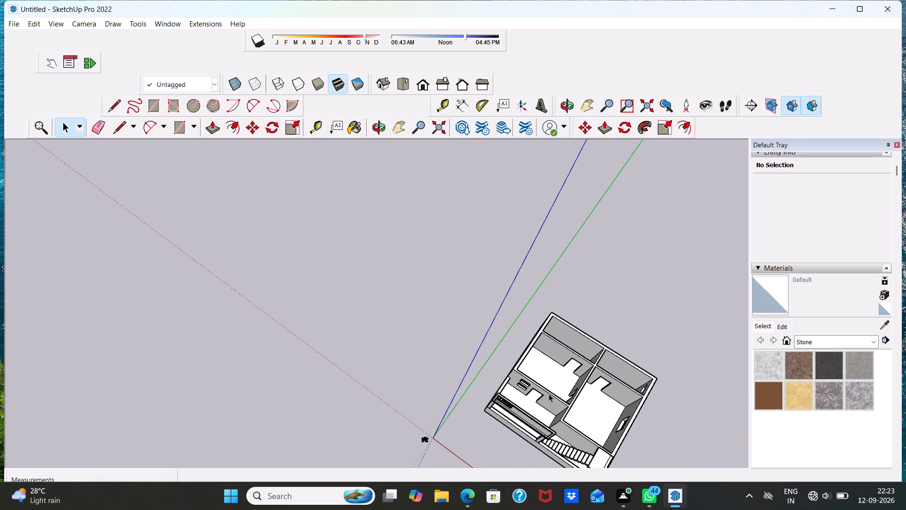
pyautogui.scroll(-1, 553, 404)
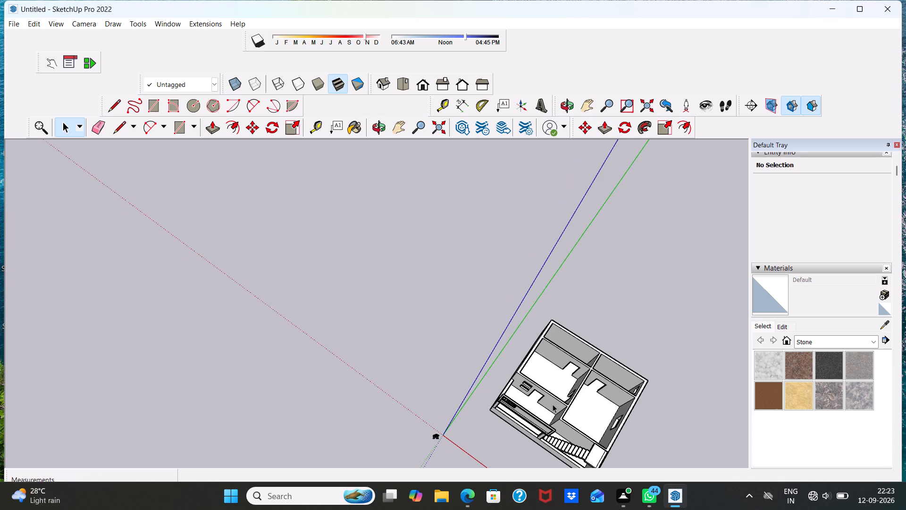
pyautogui.scroll(-2, 553, 404)
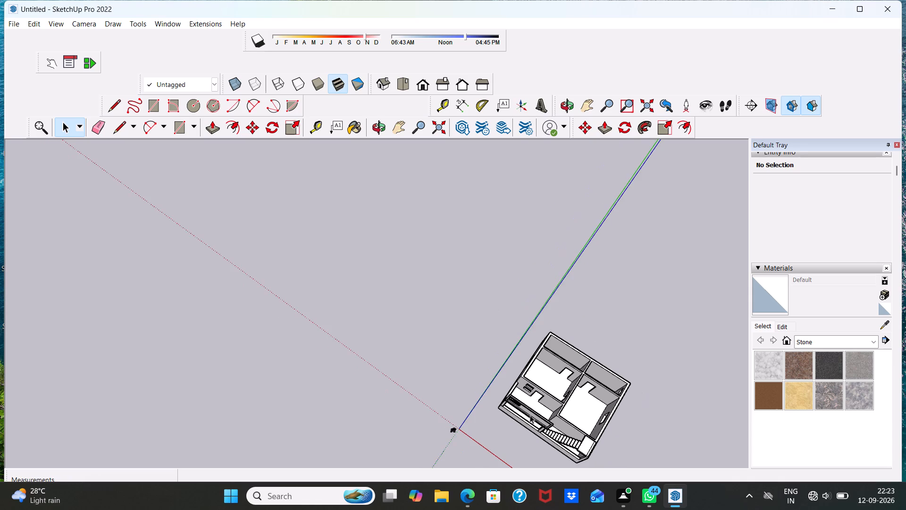
pyautogui.scroll(10, 534, 413)
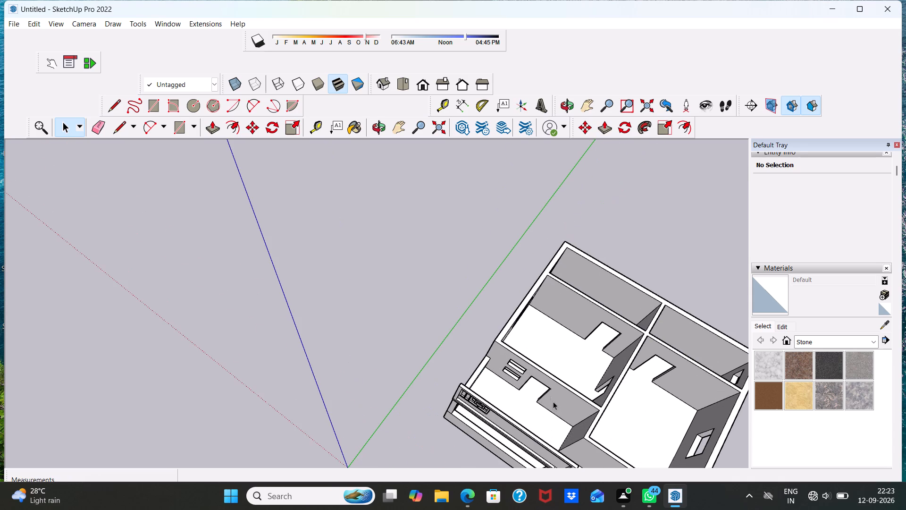
pyautogui.moveTo(558, 410); pyautogui.dragTo(368, 292, button='middle')
pyautogui.scroll(-6, 354, 323)
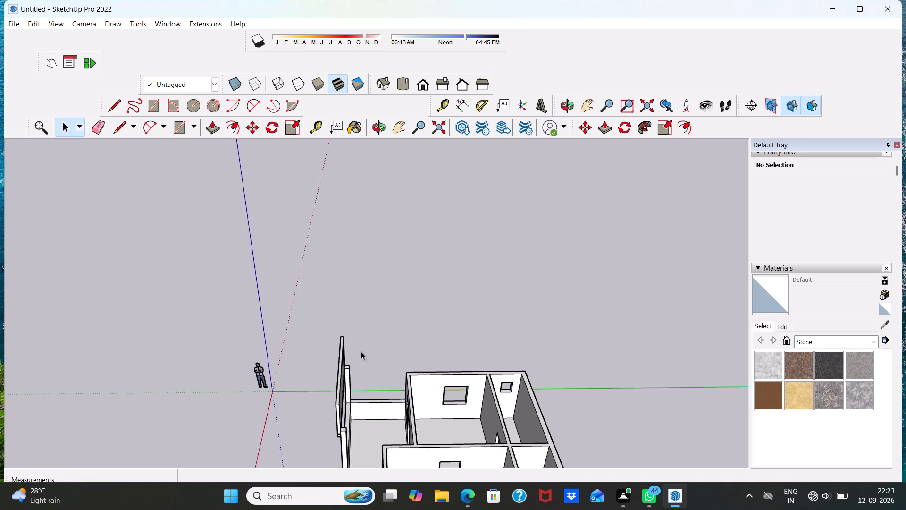
pyautogui.scroll(-2, 361, 351)
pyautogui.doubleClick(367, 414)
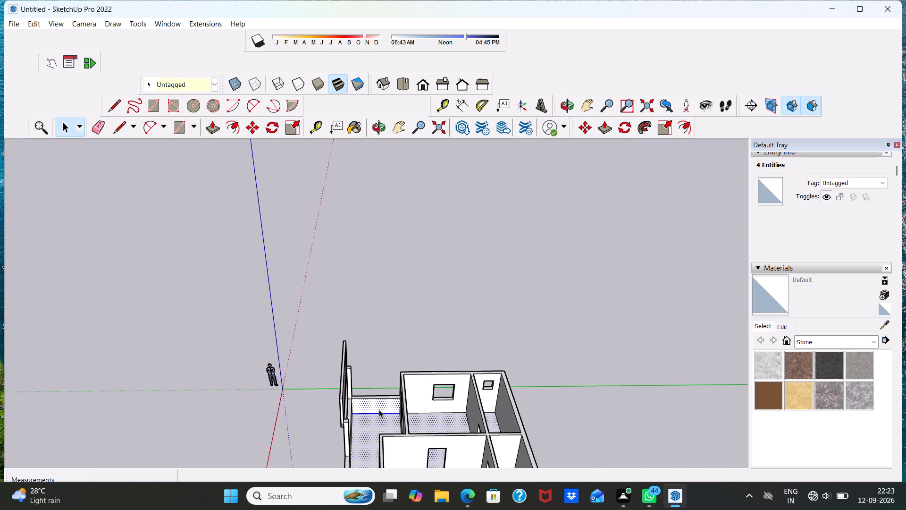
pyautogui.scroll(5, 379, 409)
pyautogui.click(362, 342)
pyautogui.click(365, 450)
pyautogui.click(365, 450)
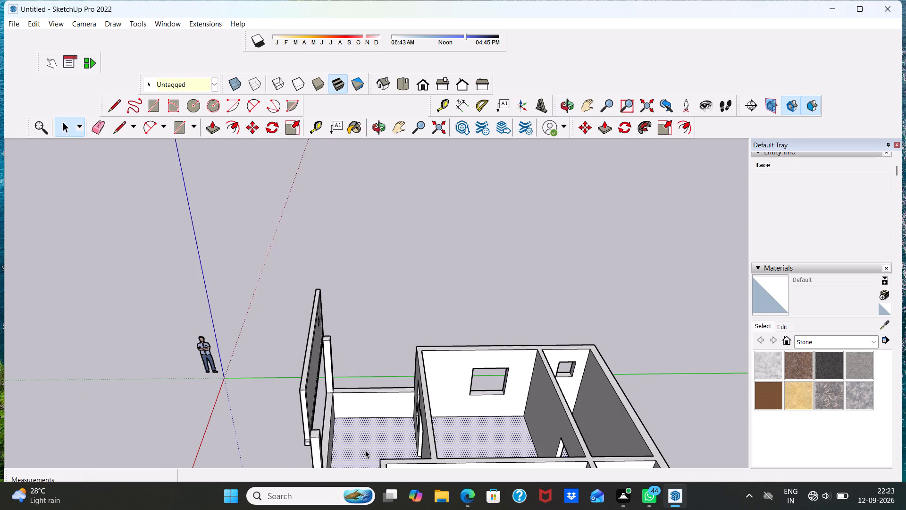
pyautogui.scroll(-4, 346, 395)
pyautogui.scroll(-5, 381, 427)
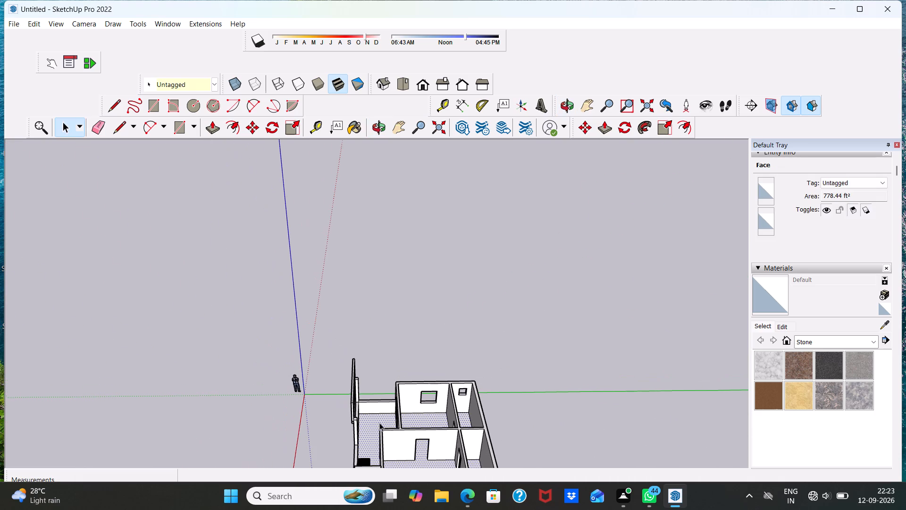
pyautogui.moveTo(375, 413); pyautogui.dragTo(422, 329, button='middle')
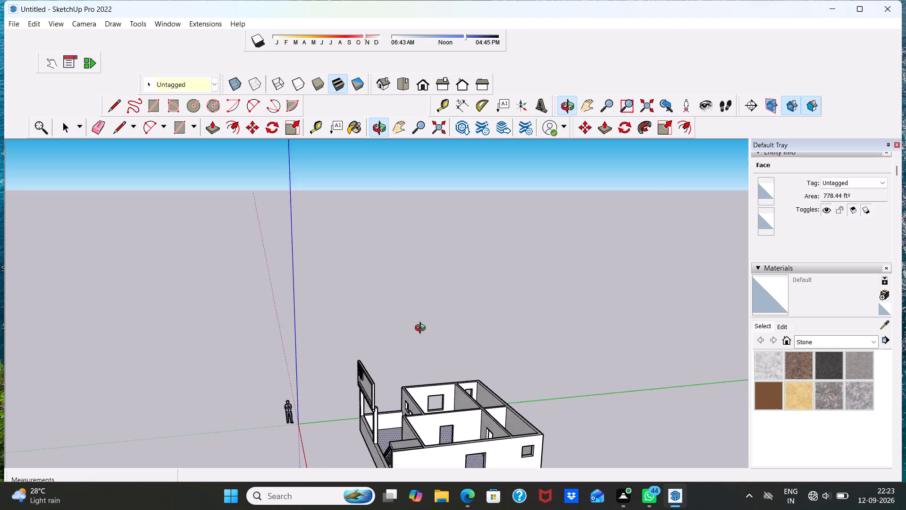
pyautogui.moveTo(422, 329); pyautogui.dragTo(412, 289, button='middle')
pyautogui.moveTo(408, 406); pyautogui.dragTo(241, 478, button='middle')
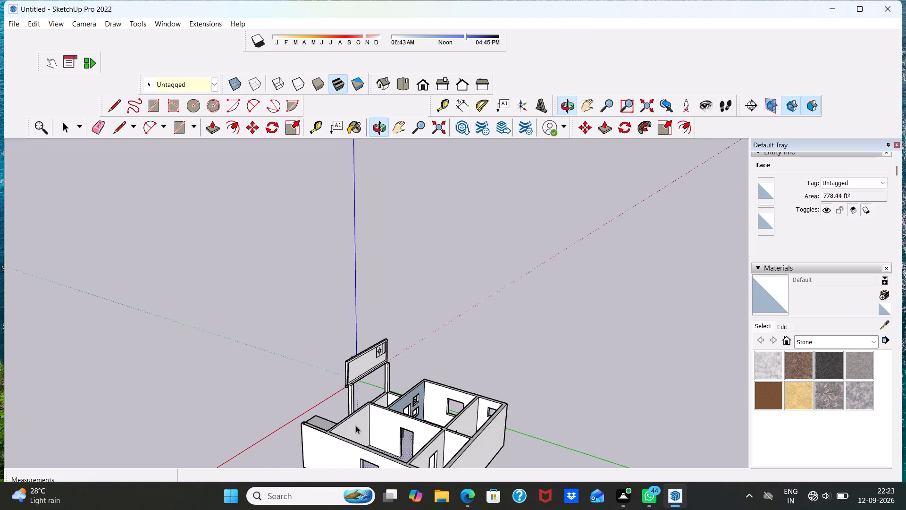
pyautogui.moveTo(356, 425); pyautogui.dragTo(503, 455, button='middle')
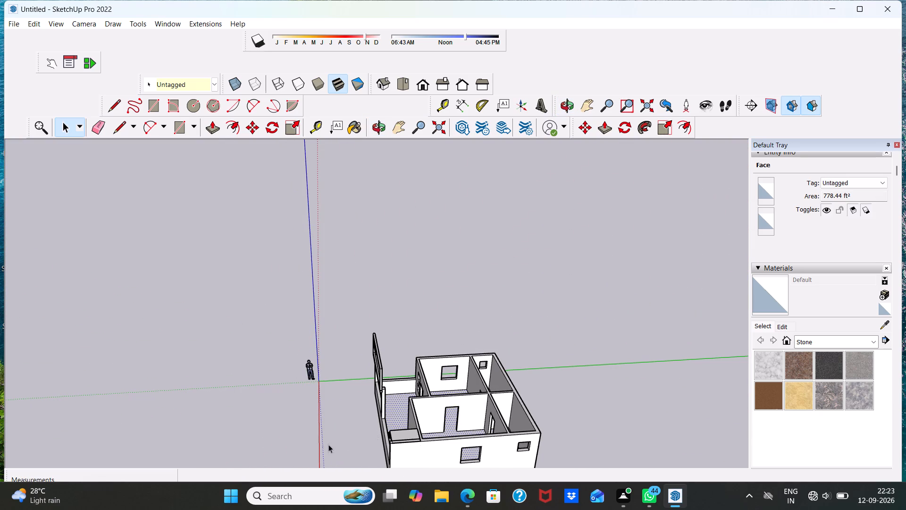
# Copy the whole house floor face with its edges about 10' 6" up to the wall tops to form the roof.
pyautogui.scroll(4, 460, 399)
pyautogui.doubleClick(371, 415)
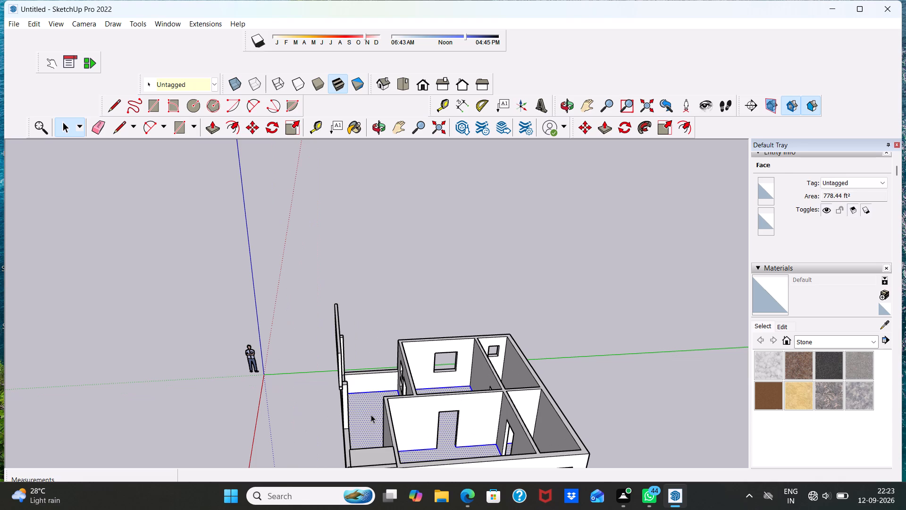
pyautogui.moveTo(361, 436); pyautogui.dragTo(352, 475, button='middle')
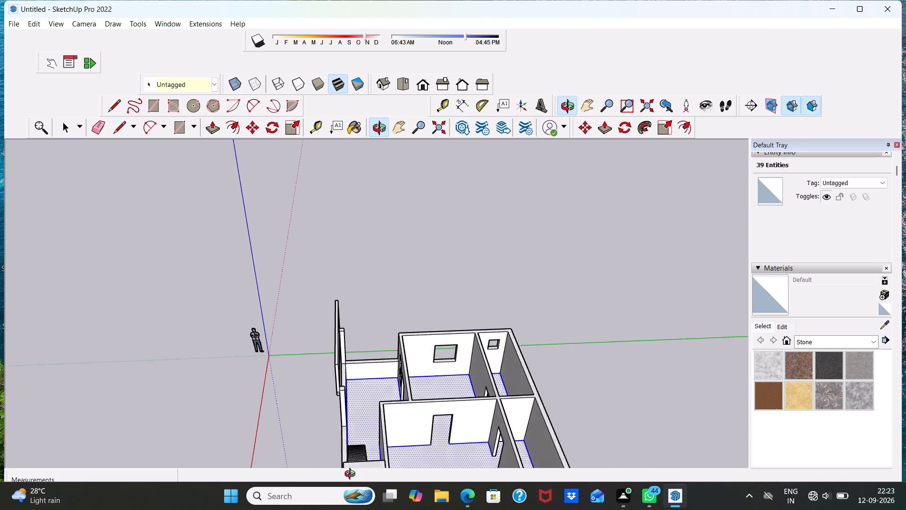
pyautogui.moveTo(352, 475); pyautogui.dragTo(436, 435, button='middle')
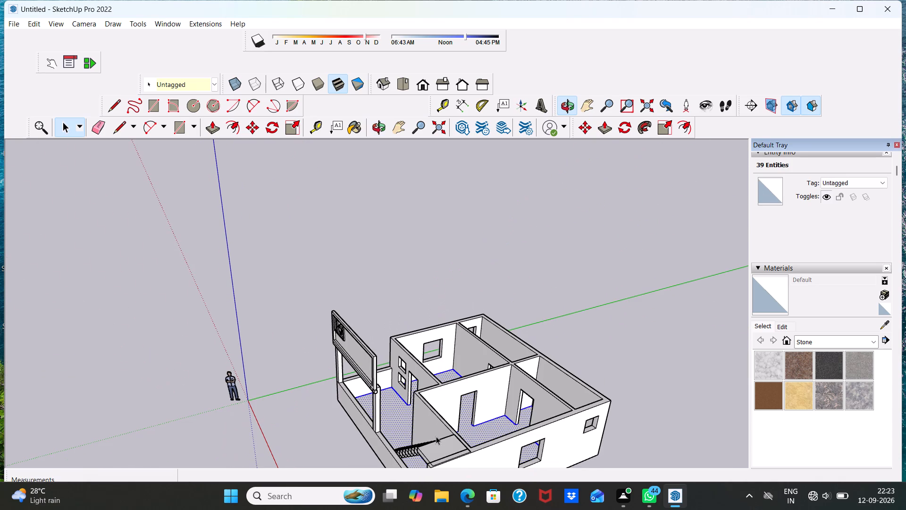
pyautogui.click(252, 126)
pyautogui.click(399, 415)
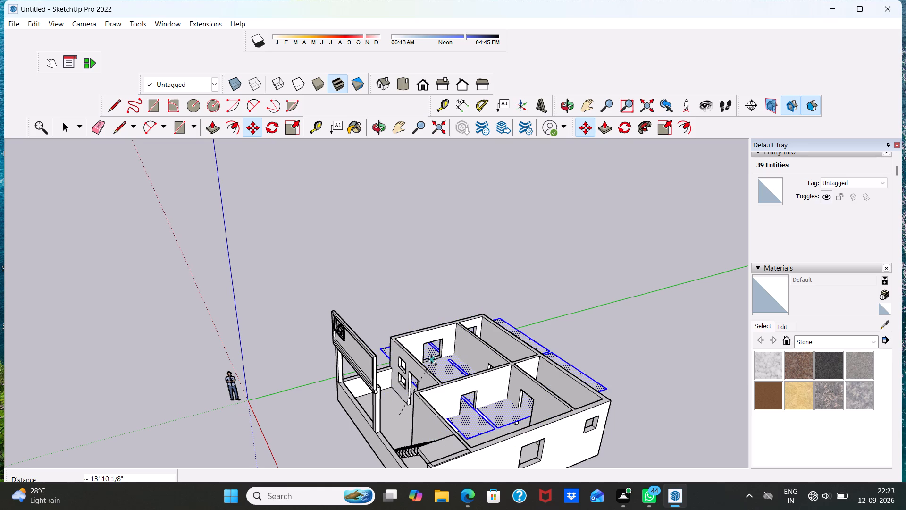
pyautogui.scroll(4, 430, 355)
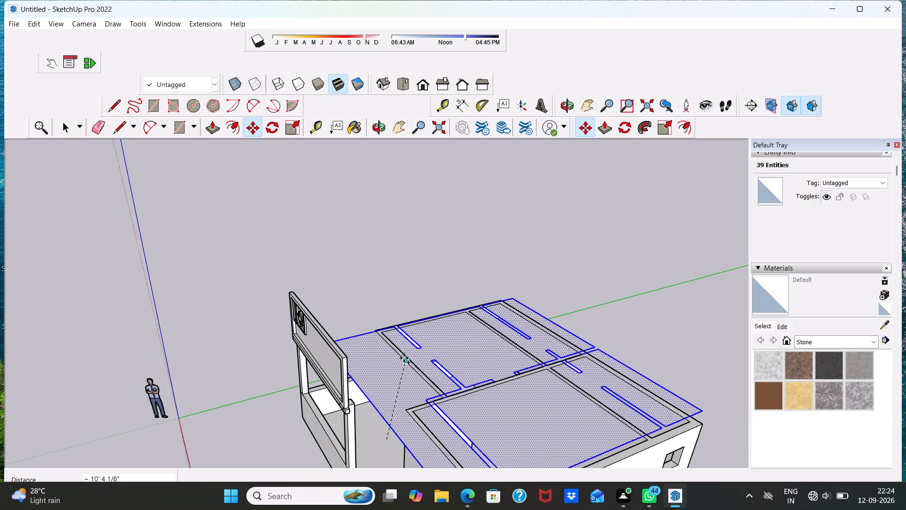
pyautogui.click(396, 359)
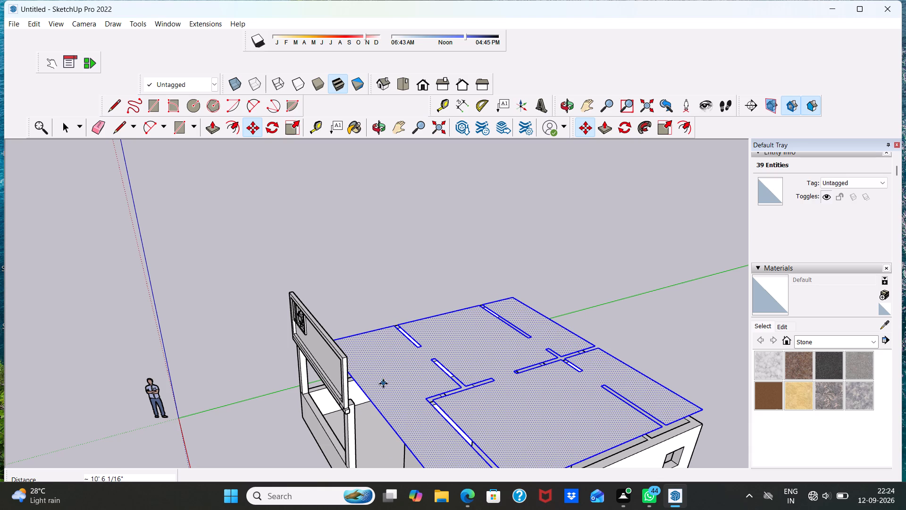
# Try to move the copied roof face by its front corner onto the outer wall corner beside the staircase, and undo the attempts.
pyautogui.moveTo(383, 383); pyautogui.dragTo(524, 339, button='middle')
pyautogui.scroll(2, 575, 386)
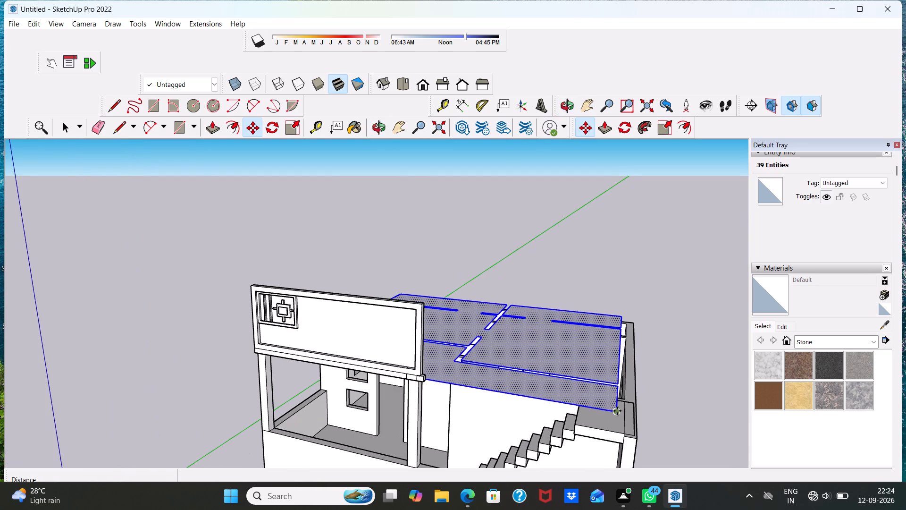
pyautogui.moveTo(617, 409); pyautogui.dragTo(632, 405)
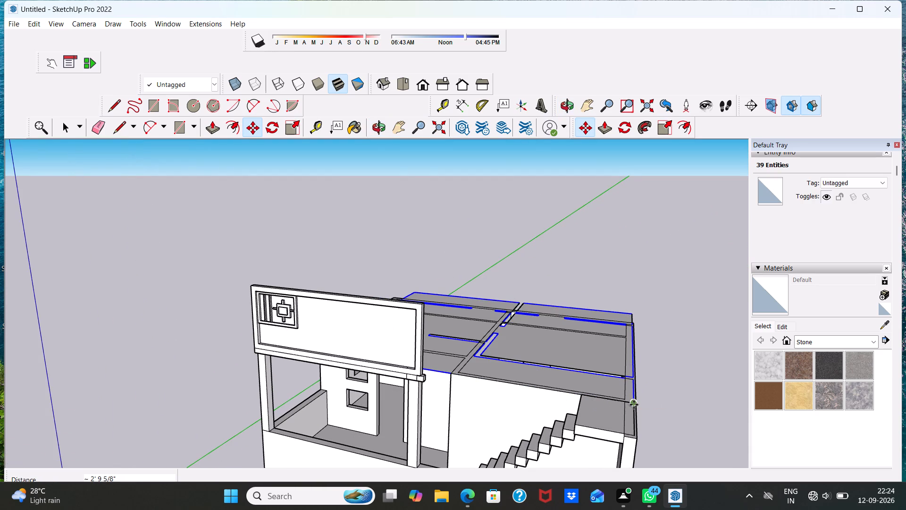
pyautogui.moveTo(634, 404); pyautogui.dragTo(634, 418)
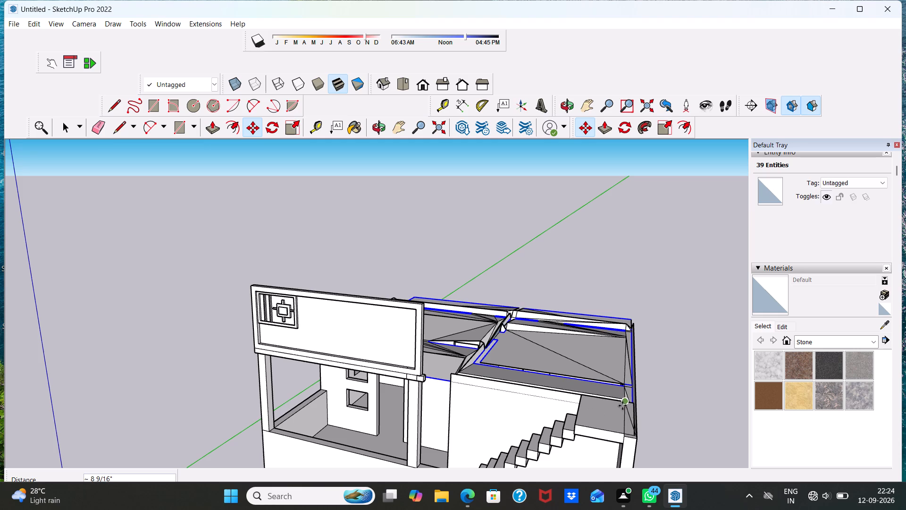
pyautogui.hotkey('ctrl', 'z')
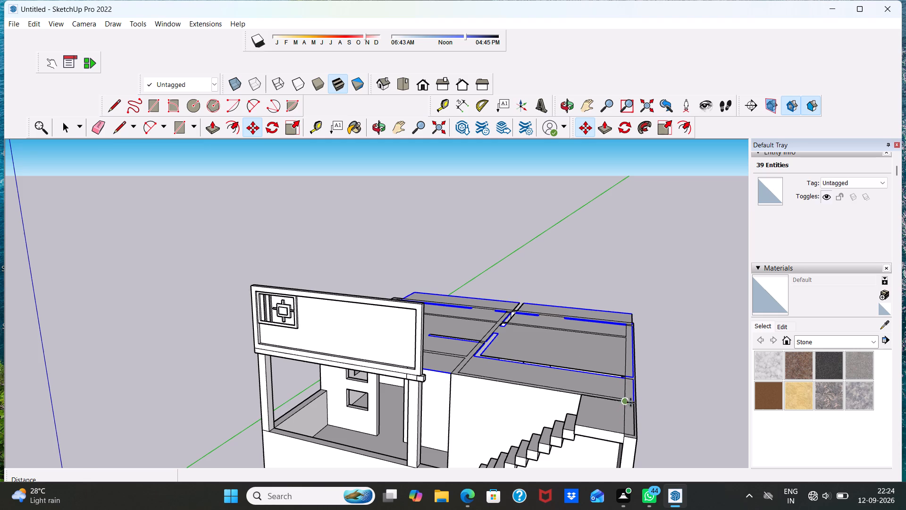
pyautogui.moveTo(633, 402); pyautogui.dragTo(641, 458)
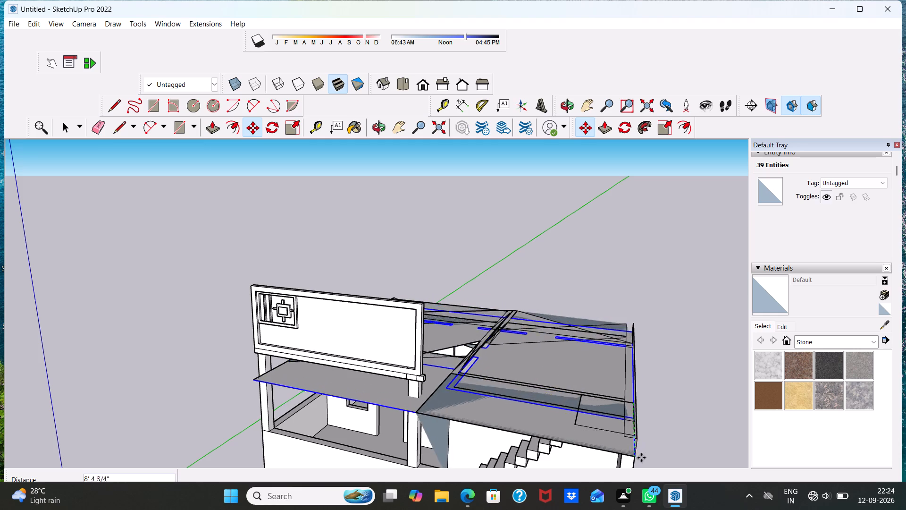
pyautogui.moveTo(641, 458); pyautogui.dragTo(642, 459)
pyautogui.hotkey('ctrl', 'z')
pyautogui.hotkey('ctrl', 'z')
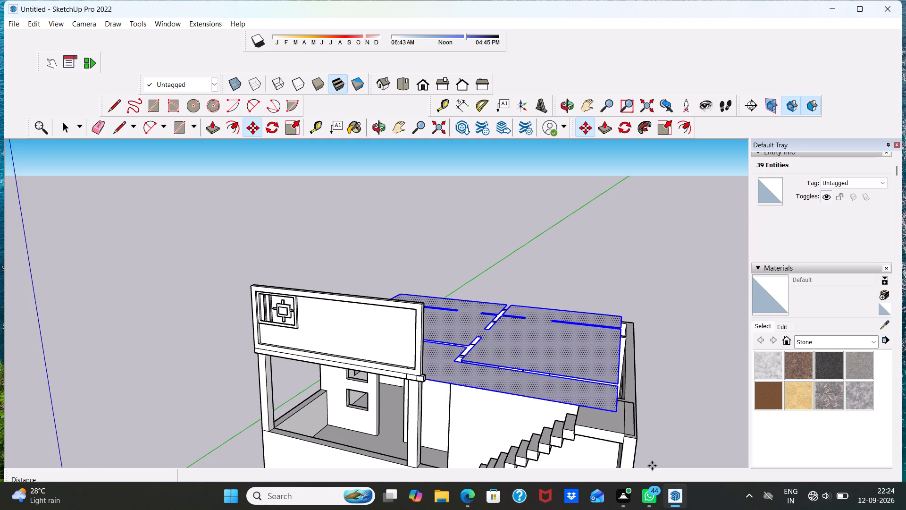
# Move the copied roof face by its front corner about 3' 7" onto the outer wall-top corner beside the staircase.
pyautogui.moveTo(613, 409); pyautogui.dragTo(633, 419)
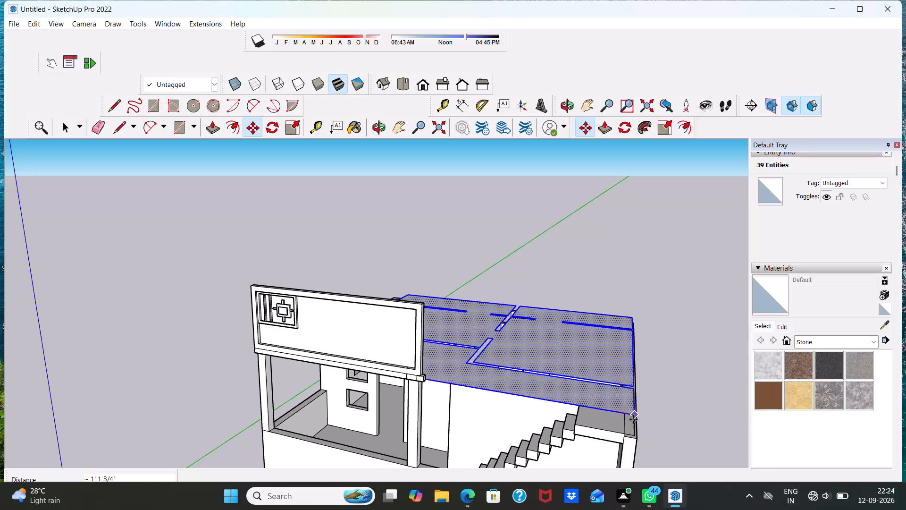
pyautogui.moveTo(633, 419); pyautogui.dragTo(640, 437)
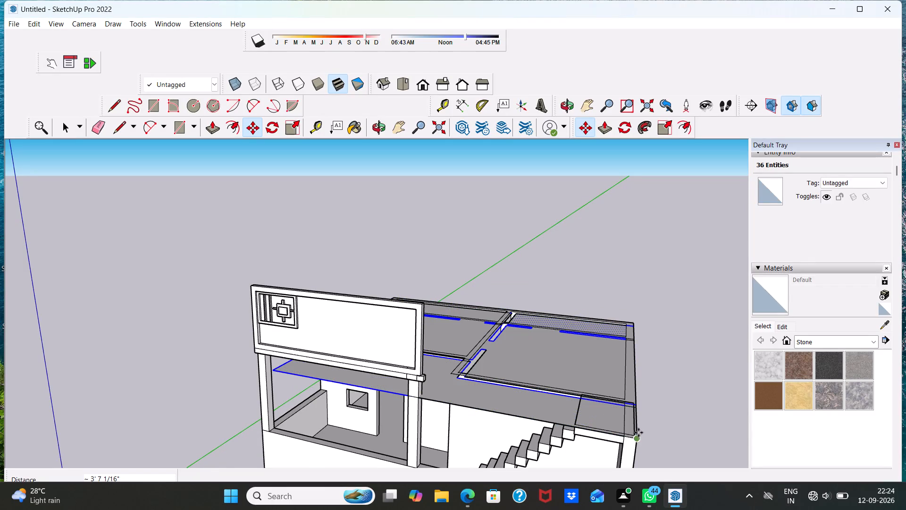
# Move the roof outline by its rear corner about 1' 9" to the outer wall-top corner at the back of the house.
pyautogui.scroll(3, 636, 431)
pyautogui.moveTo(609, 423); pyautogui.dragTo(765, 430, button='middle')
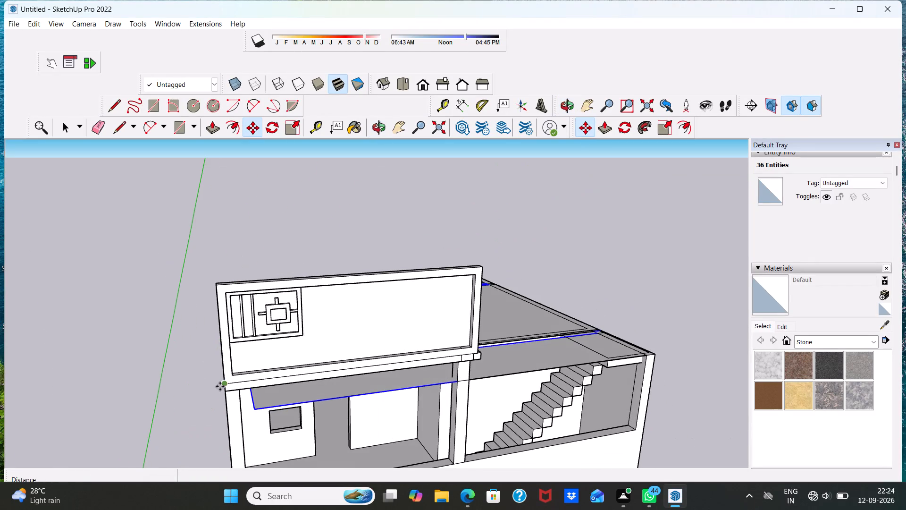
pyautogui.moveTo(220, 385); pyautogui.dragTo(481, 406, button='middle')
pyautogui.scroll(1, 95, 364)
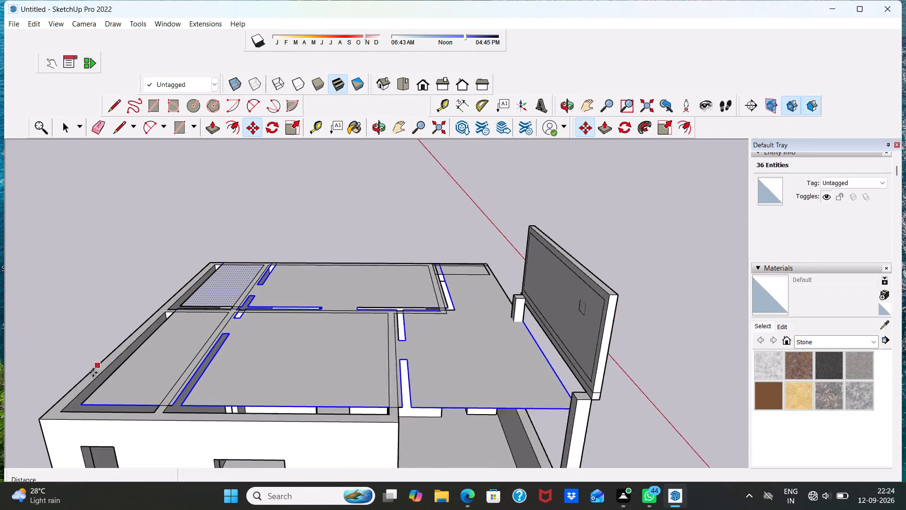
pyautogui.scroll(2, 93, 373)
pyautogui.moveTo(81, 414); pyautogui.dragTo(35, 424)
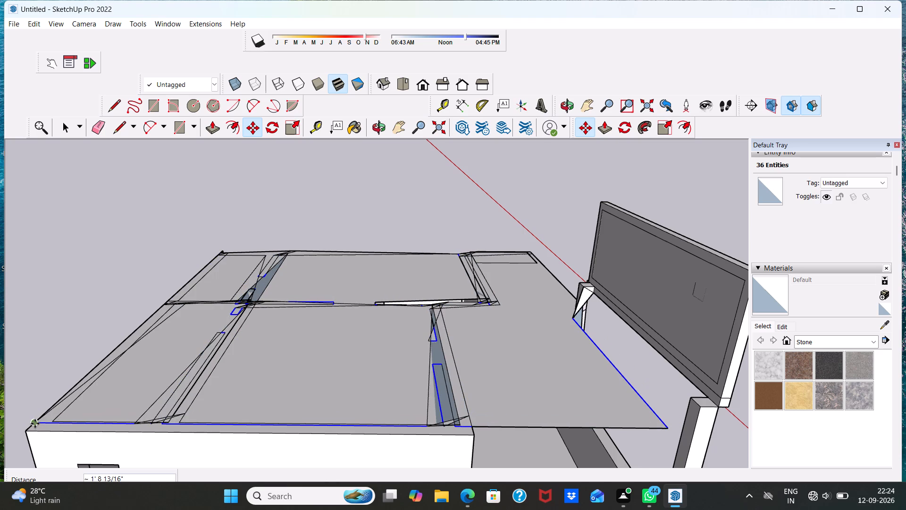
# Undo the last two alignment moves of the copied roof face.
pyautogui.hotkey('ctrl', 'z')
pyautogui.hotkey('ctrl', 'z')
# Move the copied roof face by its front corner about 56' 3" away, clear of the house walls.
pyautogui.scroll(-1, 375, 356)
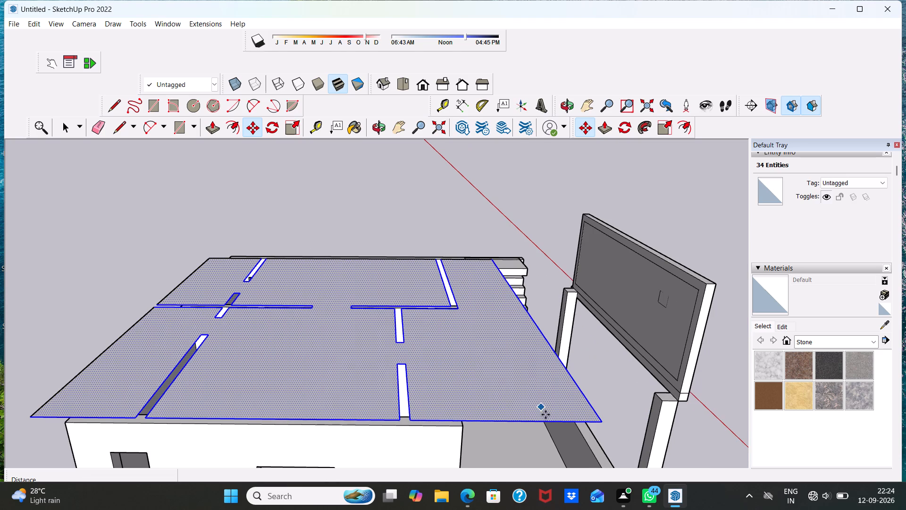
pyautogui.moveTo(600, 420); pyautogui.dragTo(461, 203)
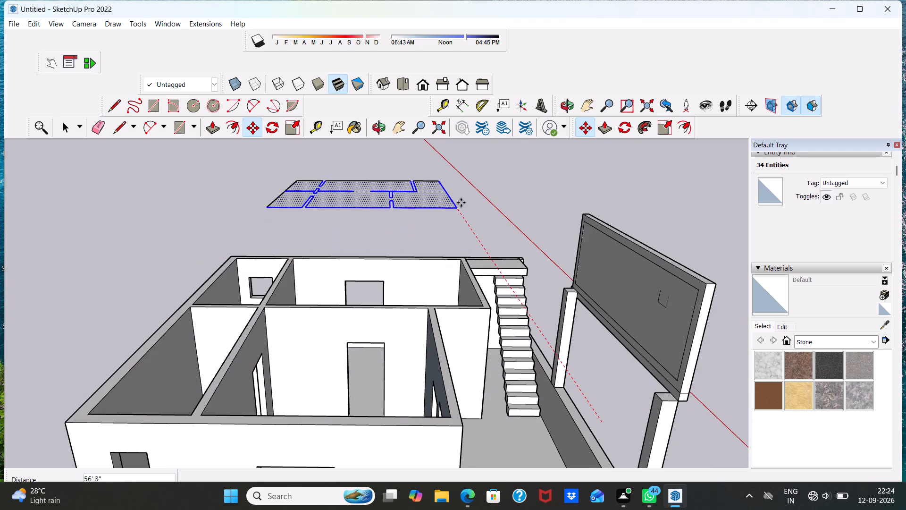
pyautogui.moveTo(461, 203); pyautogui.dragTo(460, 202)
pyautogui.click(460, 202)
pyautogui.click(423, 190)
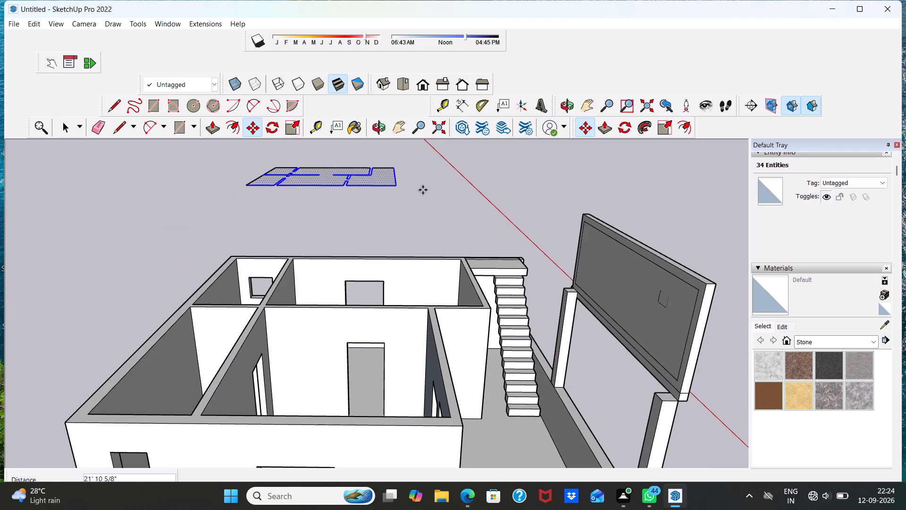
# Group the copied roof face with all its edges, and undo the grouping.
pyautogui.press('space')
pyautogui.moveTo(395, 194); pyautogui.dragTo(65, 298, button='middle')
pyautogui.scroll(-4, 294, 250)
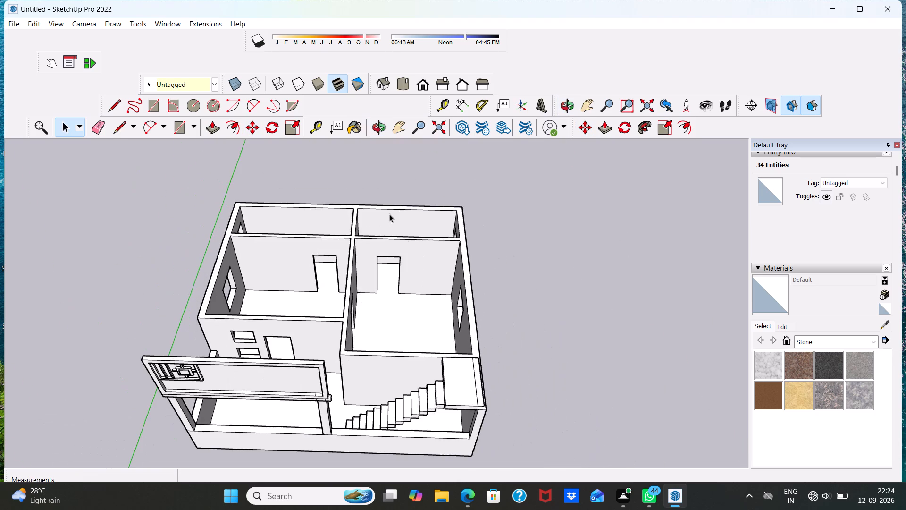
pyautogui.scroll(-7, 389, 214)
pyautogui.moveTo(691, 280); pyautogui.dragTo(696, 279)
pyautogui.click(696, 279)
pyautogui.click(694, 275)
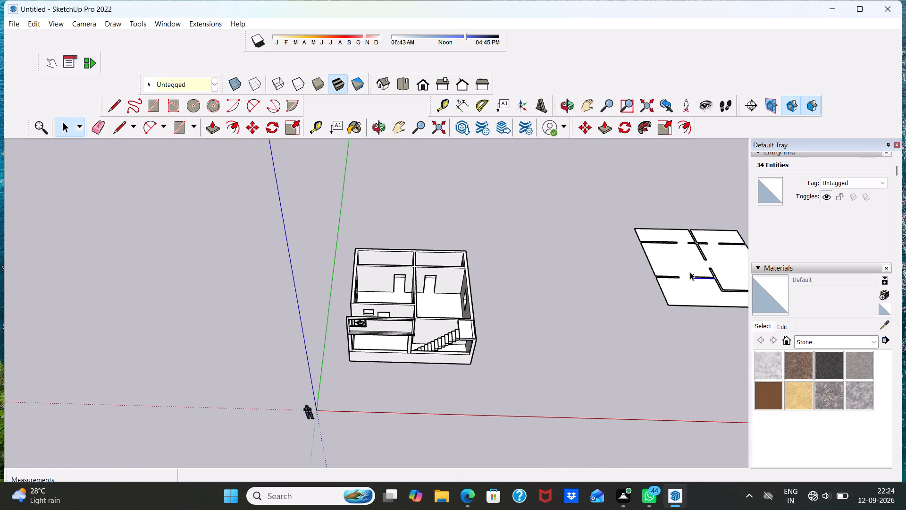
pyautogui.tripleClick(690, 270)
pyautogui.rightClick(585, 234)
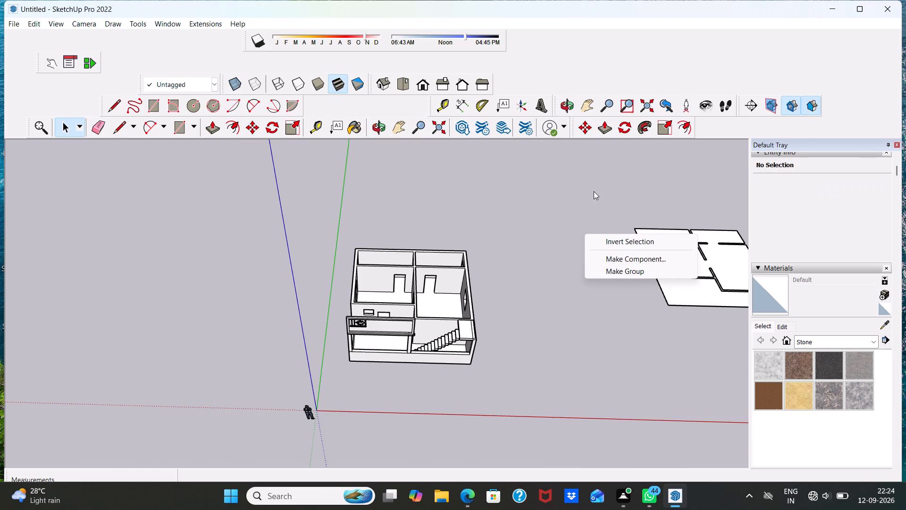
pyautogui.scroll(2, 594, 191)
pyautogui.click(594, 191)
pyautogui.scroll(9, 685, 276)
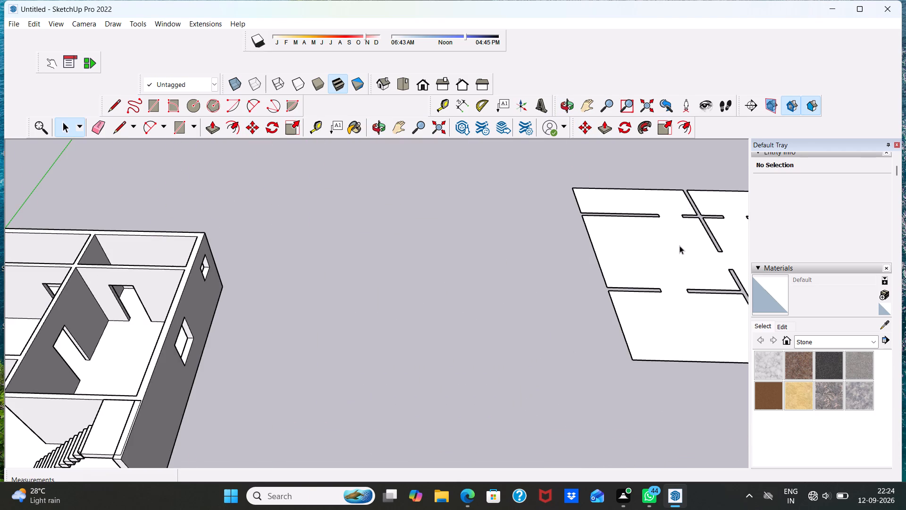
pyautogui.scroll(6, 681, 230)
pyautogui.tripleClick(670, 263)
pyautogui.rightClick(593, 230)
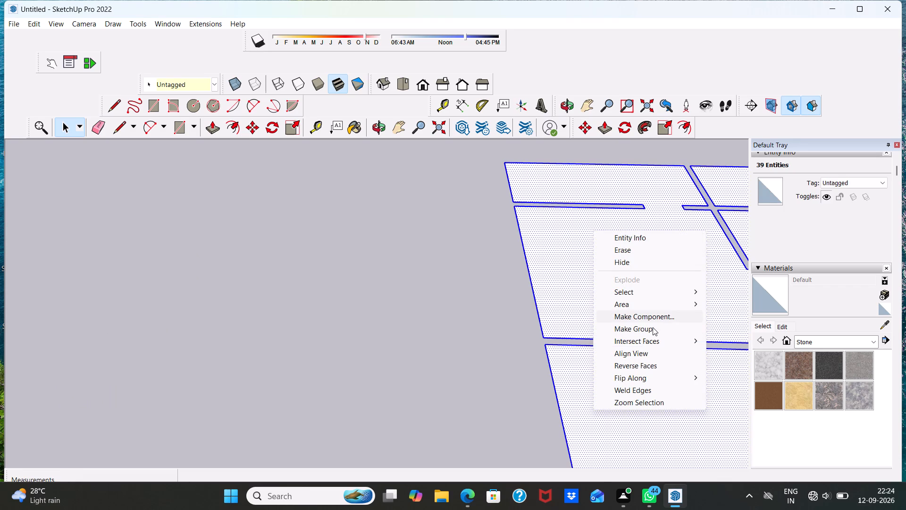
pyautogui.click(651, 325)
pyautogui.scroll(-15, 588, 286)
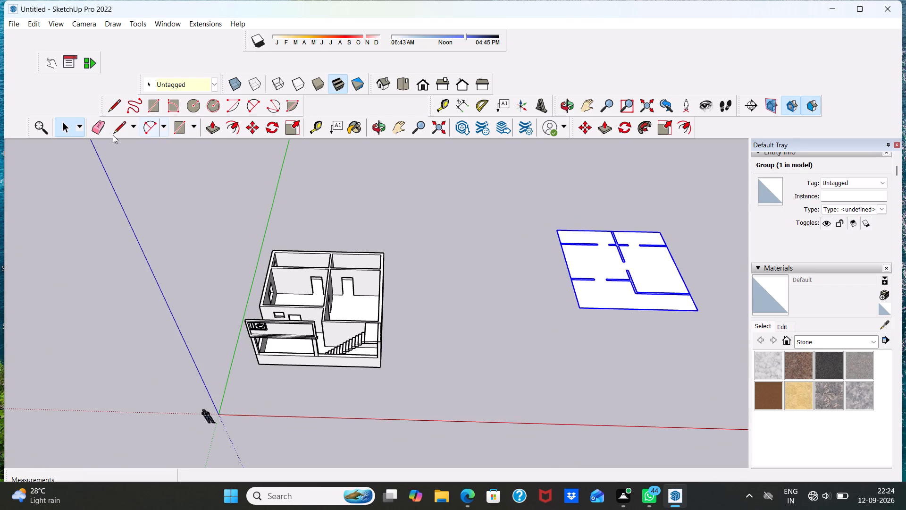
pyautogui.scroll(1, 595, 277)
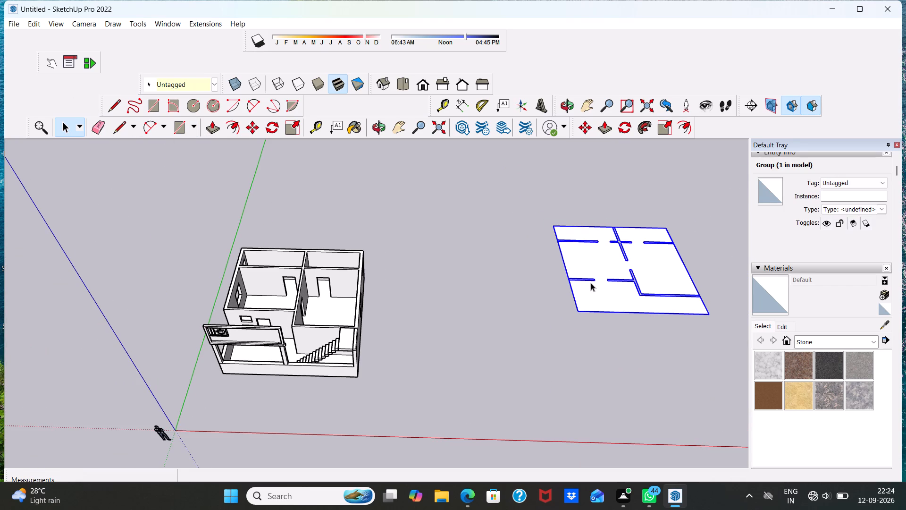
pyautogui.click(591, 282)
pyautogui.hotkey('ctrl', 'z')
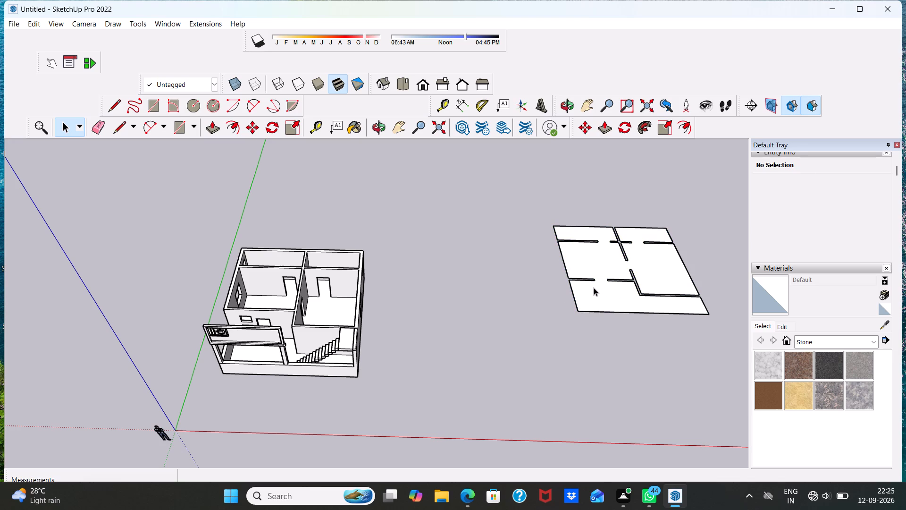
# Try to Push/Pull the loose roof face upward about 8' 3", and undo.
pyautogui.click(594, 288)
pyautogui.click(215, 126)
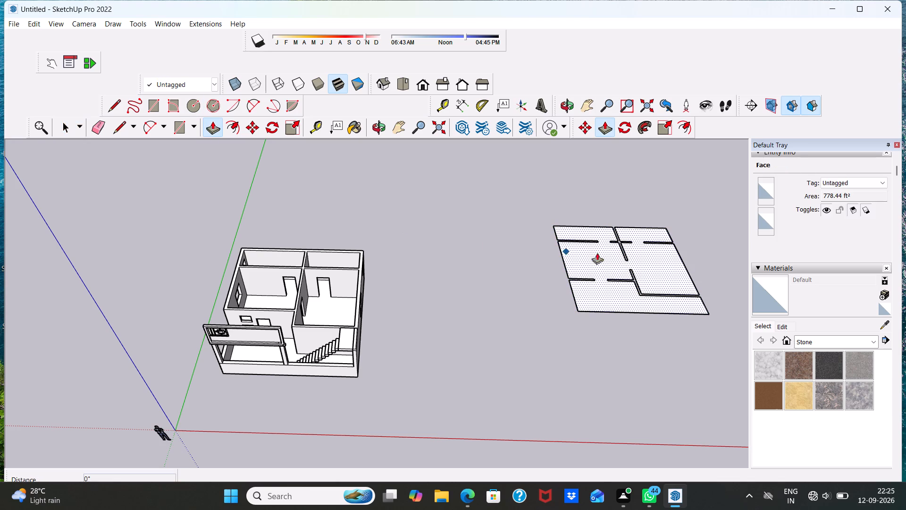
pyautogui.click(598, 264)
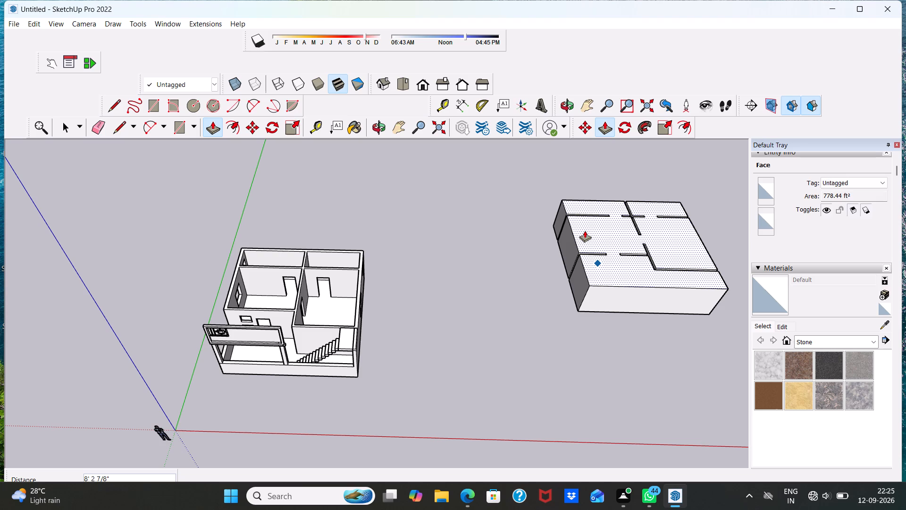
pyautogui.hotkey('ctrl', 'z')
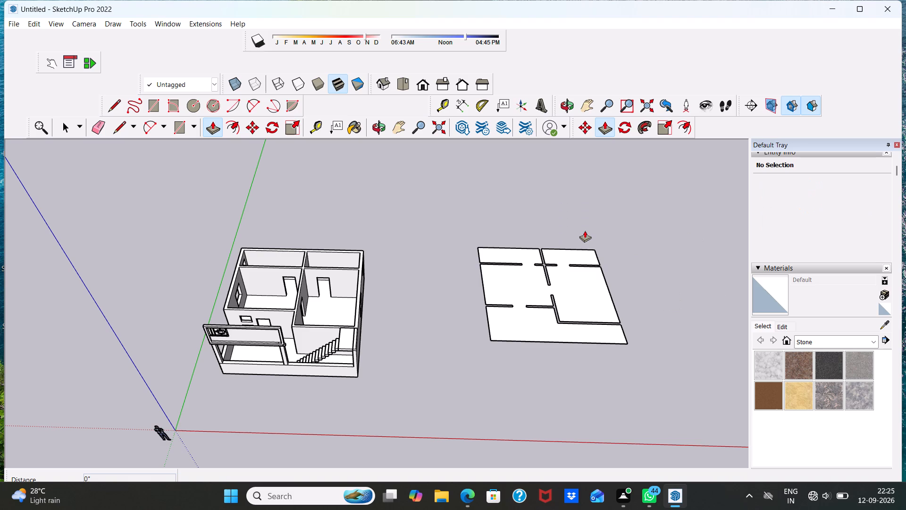
# Draw lines closing the open ends of the roof's partition slots at the rear edge and the rear of the side nearest the house.
pyautogui.scroll(5, 578, 212)
pyautogui.scroll(5, 596, 338)
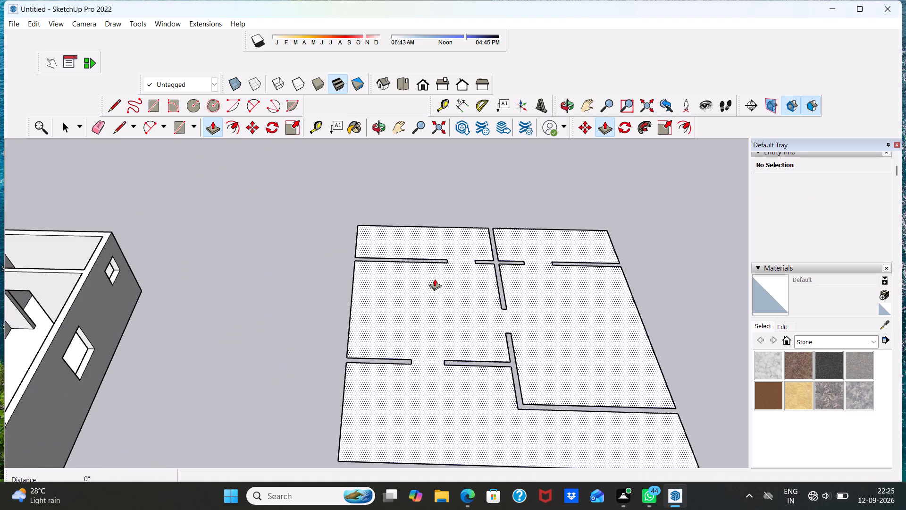
pyautogui.scroll(2, 435, 279)
pyautogui.press('b')
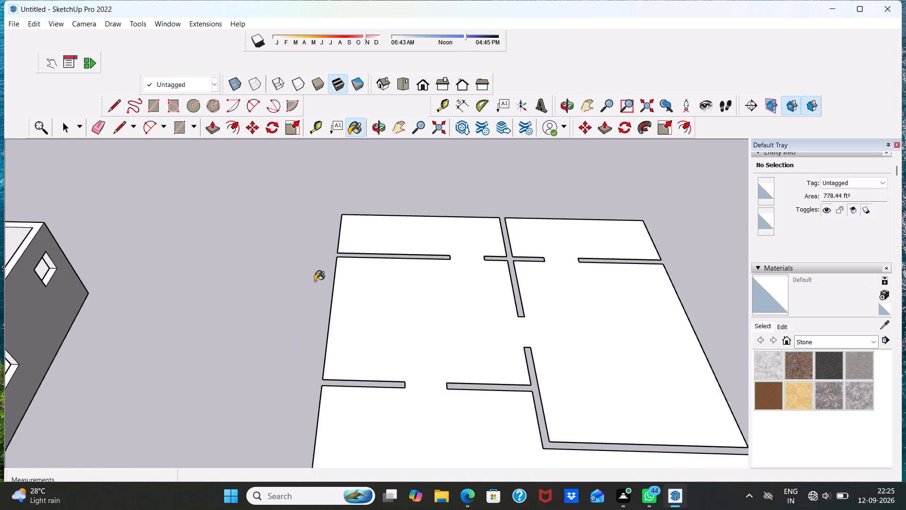
pyautogui.press('space')
pyautogui.click(308, 275)
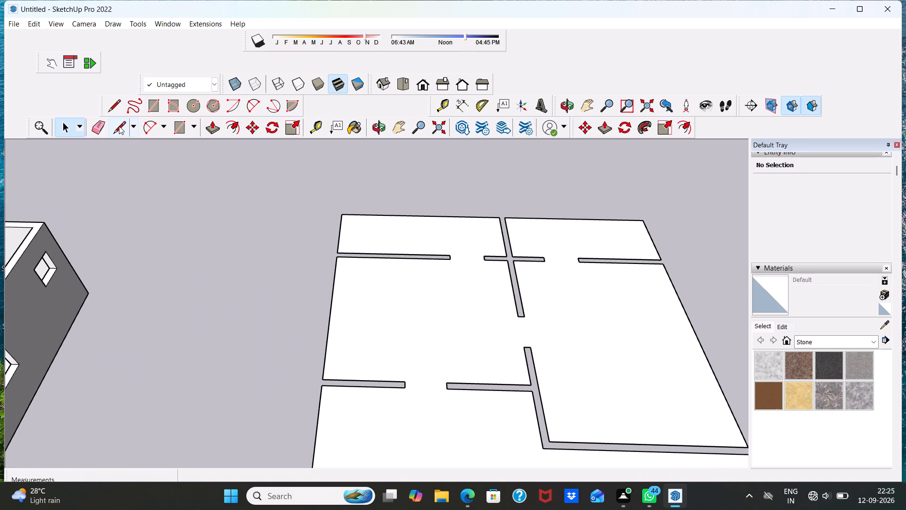
pyautogui.click(118, 126)
pyautogui.scroll(4, 334, 243)
pyautogui.click(339, 256)
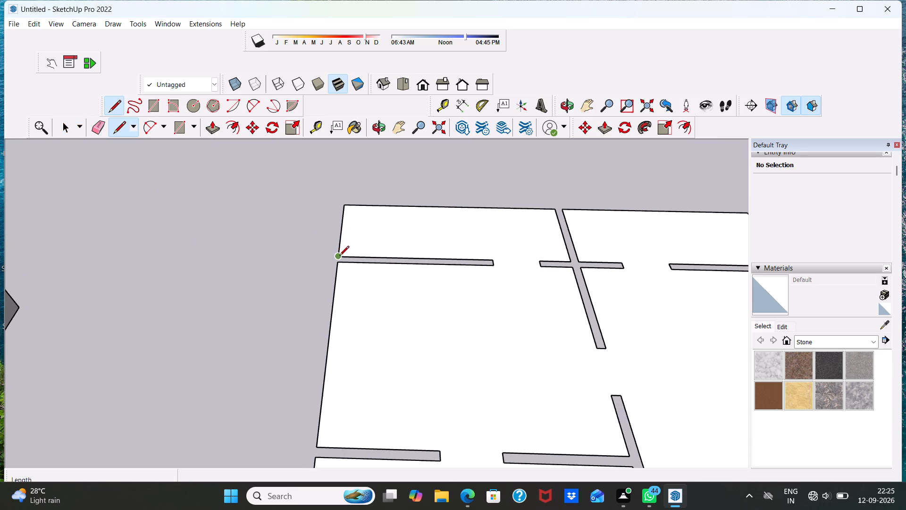
pyautogui.click(337, 265)
pyautogui.scroll(-7, 387, 231)
pyautogui.scroll(3, 528, 268)
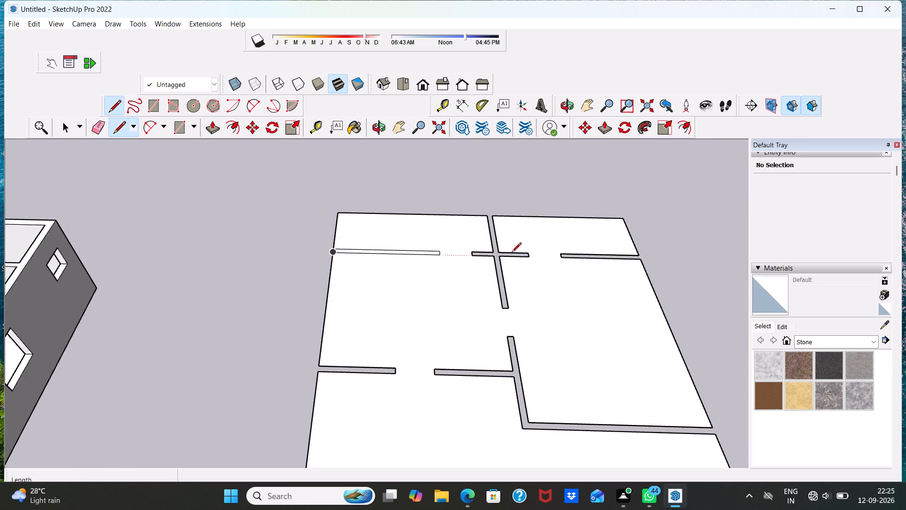
pyautogui.scroll(3, 512, 253)
pyautogui.click(486, 209)
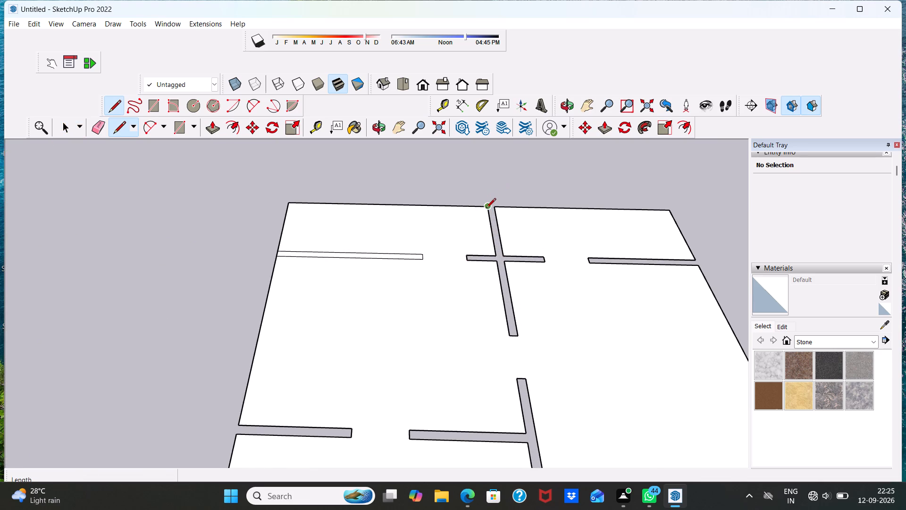
pyautogui.click(496, 211)
# Draw lines closing the open ends of the two partition slots along the roof's side edge farthest from the house.
pyautogui.scroll(2, 559, 259)
pyautogui.scroll(-3, 635, 266)
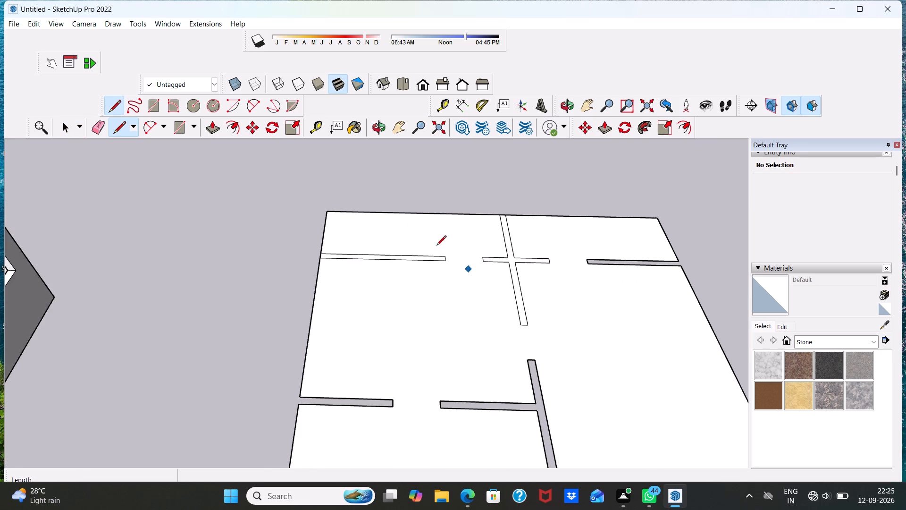
pyautogui.scroll(-8, 436, 246)
pyautogui.scroll(7, 537, 265)
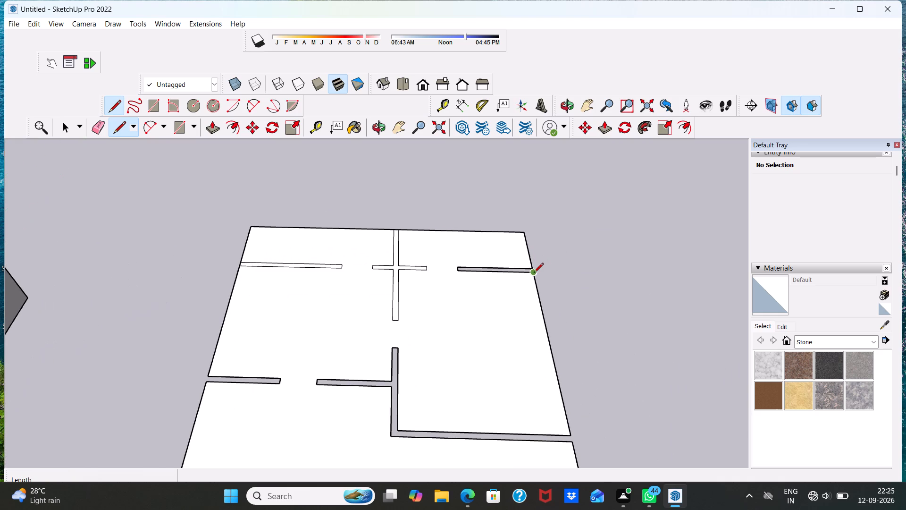
pyautogui.click(533, 273)
pyautogui.click(533, 264)
pyautogui.scroll(3, 522, 494)
pyautogui.scroll(-5, 522, 448)
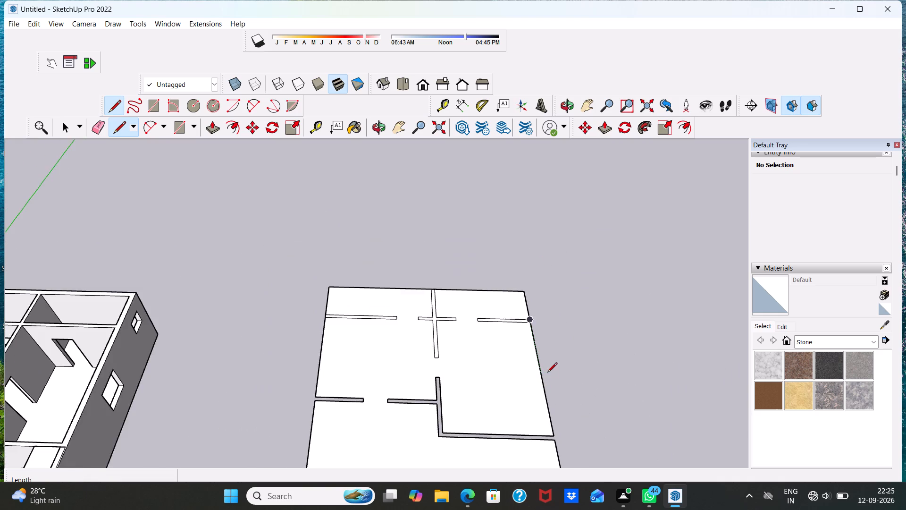
pyautogui.scroll(-6, 547, 373)
pyautogui.scroll(10, 559, 434)
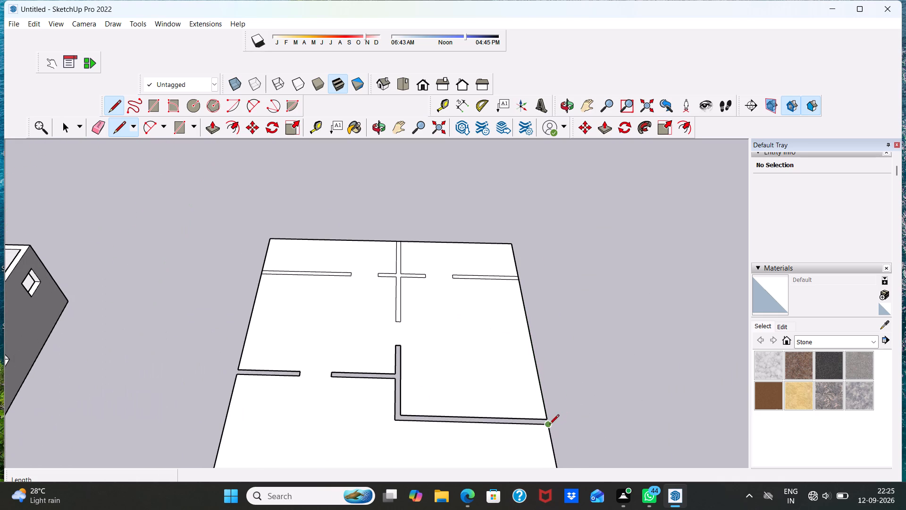
pyautogui.click(543, 426)
pyautogui.click(544, 420)
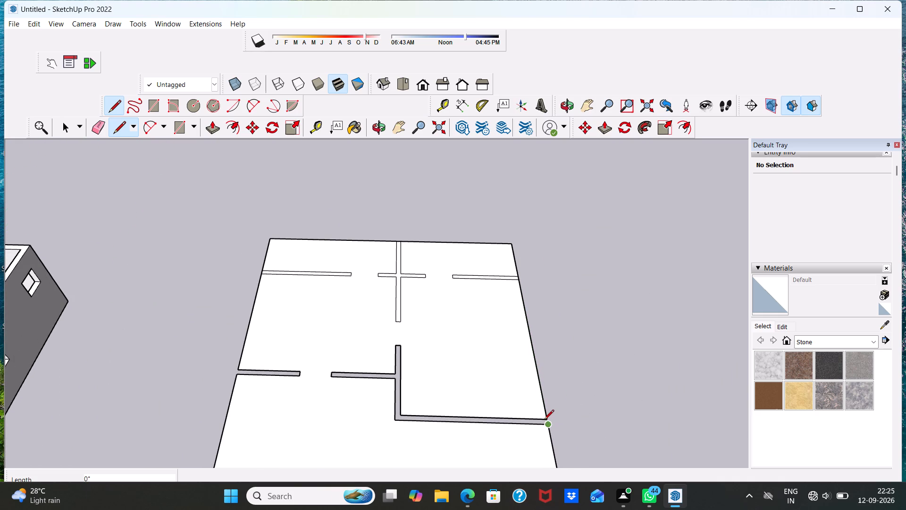
pyautogui.click(550, 428)
pyautogui.scroll(4, 546, 418)
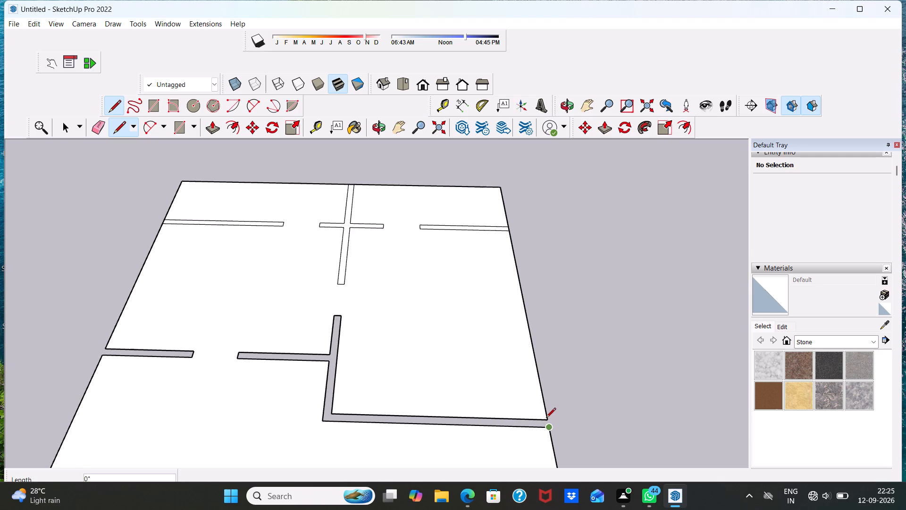
pyautogui.scroll(5, 538, 434)
pyautogui.click(549, 413)
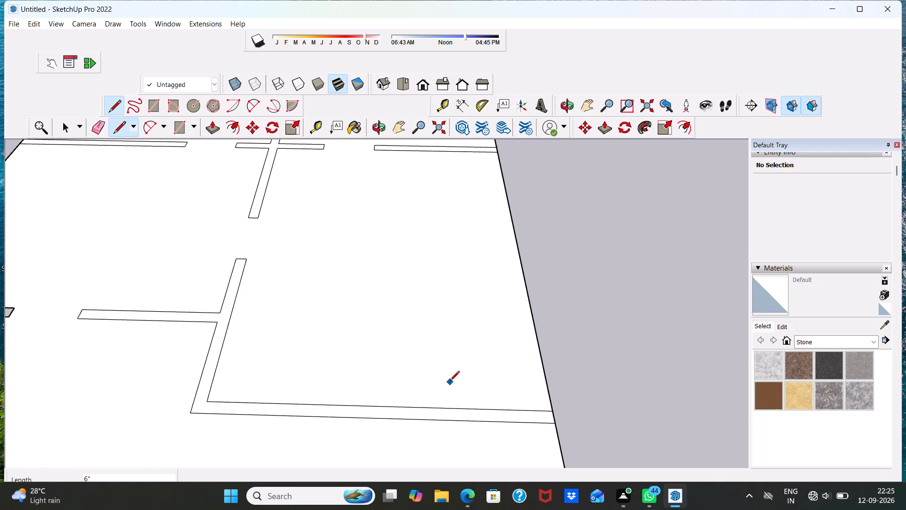
# Draw a line closing the remaining open partition slot on the roof's side edge nearest the house.
pyautogui.scroll(-9, 450, 387)
pyautogui.scroll(2, 58, 323)
pyautogui.scroll(3, 197, 373)
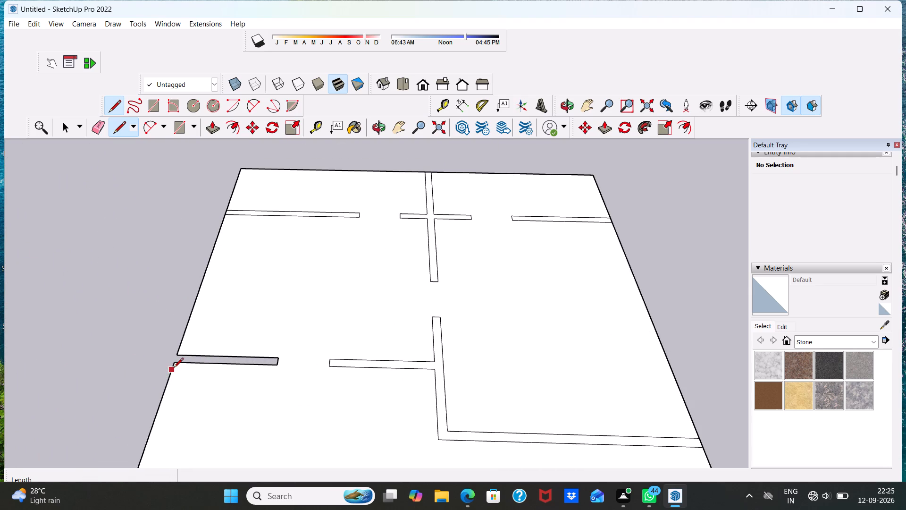
pyautogui.click(173, 363)
pyautogui.click(177, 354)
pyautogui.scroll(-3, 181, 348)
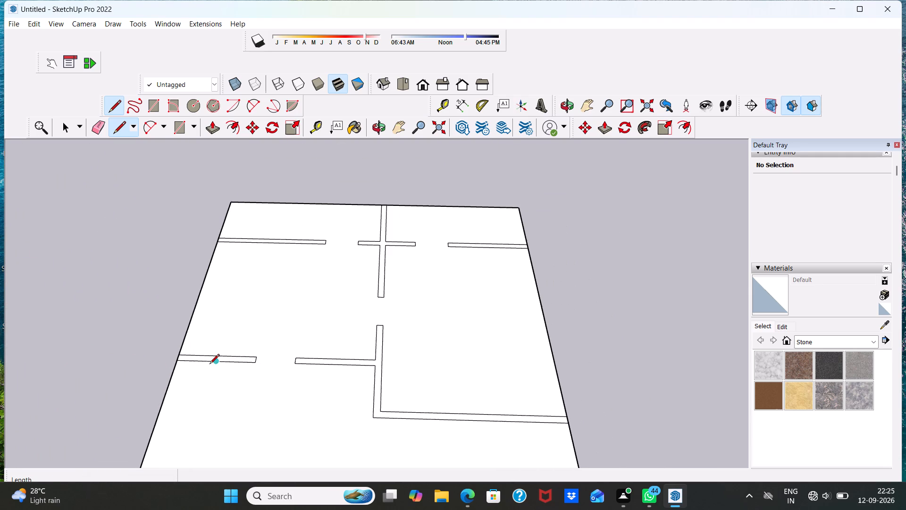
pyautogui.press('space')
pyautogui.press('space')
# Erase the long partition slot outlines across the roof face with the Eraser.
pyautogui.scroll(2, 125, 347)
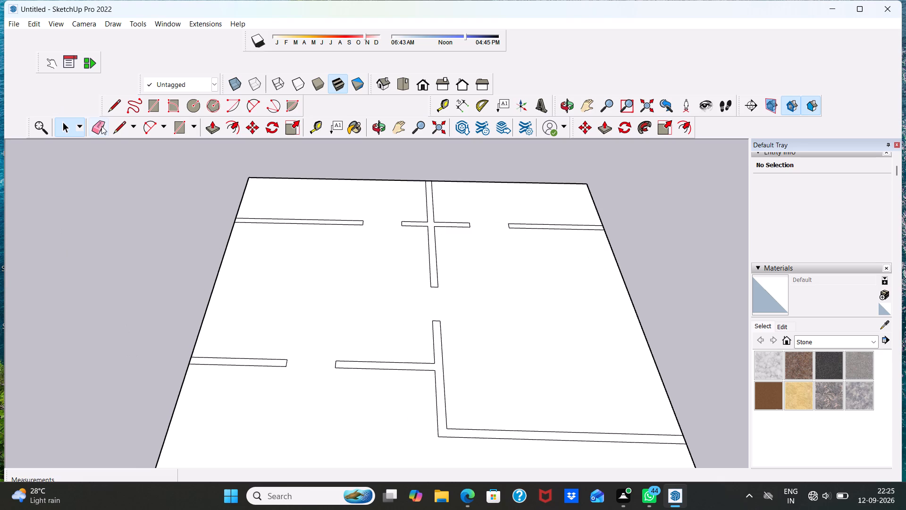
pyautogui.moveTo(101, 126); pyautogui.dragTo(104, 141)
pyautogui.click(98, 121)
pyautogui.moveTo(247, 327); pyautogui.dragTo(249, 386)
pyautogui.moveTo(270, 345); pyautogui.dragTo(292, 356)
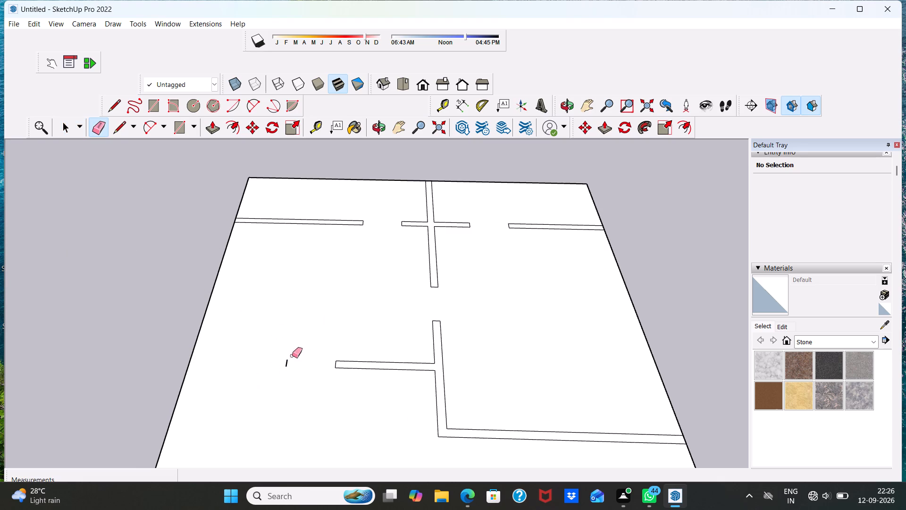
pyautogui.moveTo(292, 356); pyautogui.dragTo(514, 206)
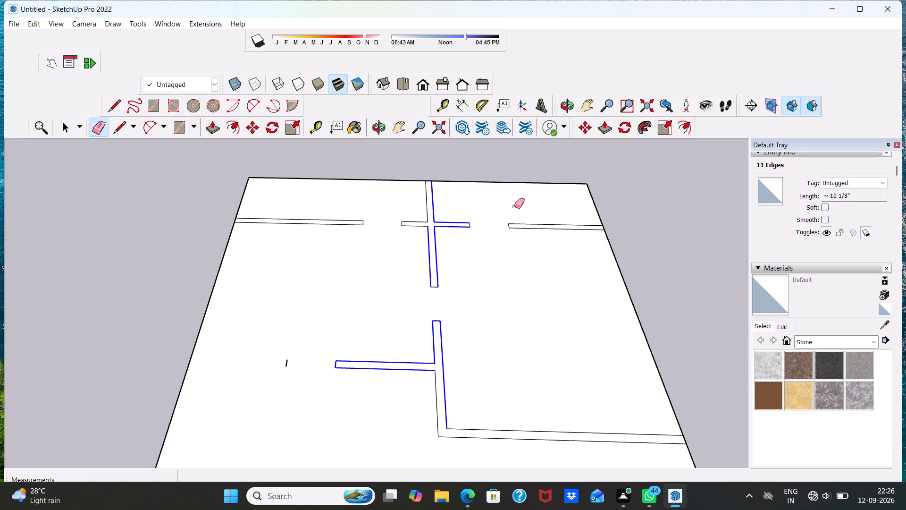
pyautogui.moveTo(514, 206); pyautogui.dragTo(453, 418)
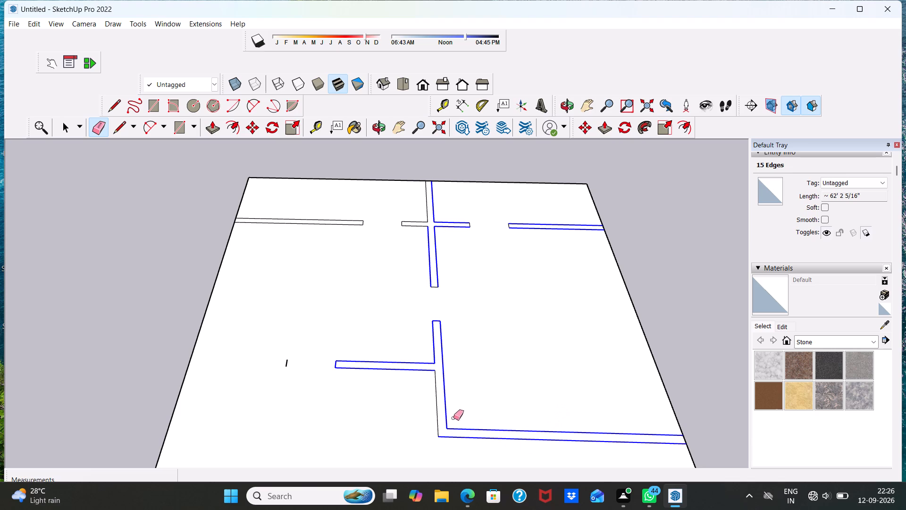
pyautogui.moveTo(453, 418); pyautogui.dragTo(352, 224)
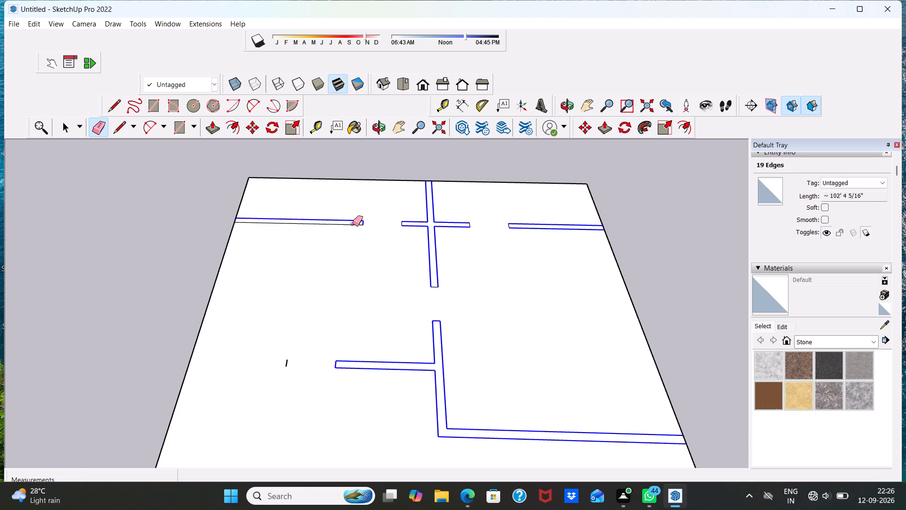
pyautogui.moveTo(352, 224); pyautogui.dragTo(293, 375)
# Erase the leftover short slot-end edges so the roof is one clean, undivided face.
pyautogui.click(280, 363)
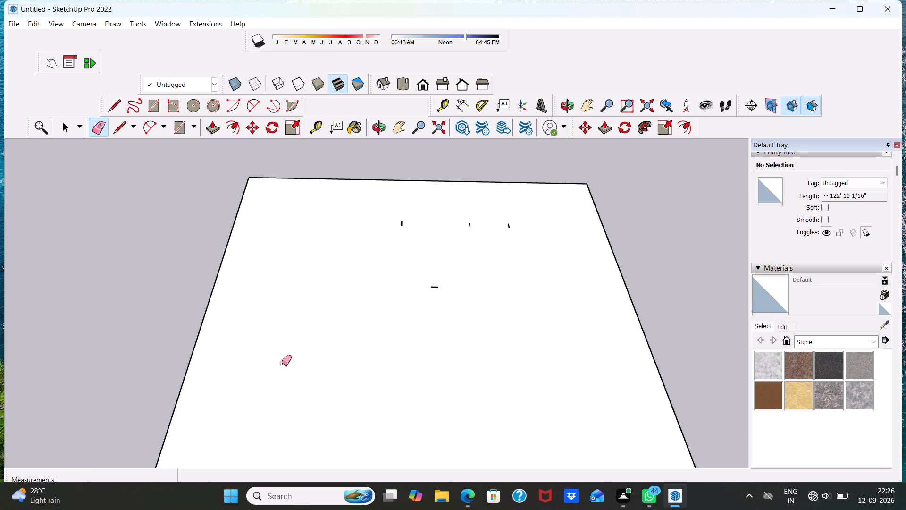
pyautogui.click(287, 364)
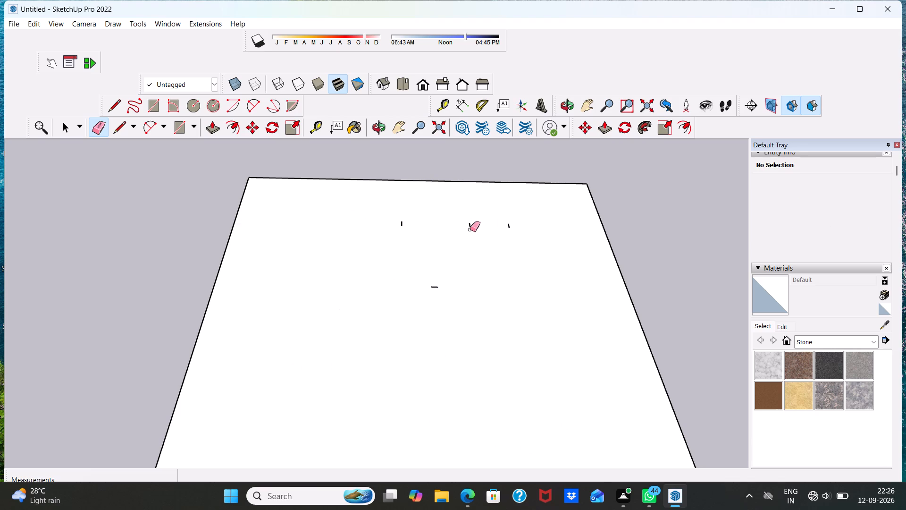
pyautogui.moveTo(506, 218); pyautogui.dragTo(515, 237)
pyautogui.click(509, 225)
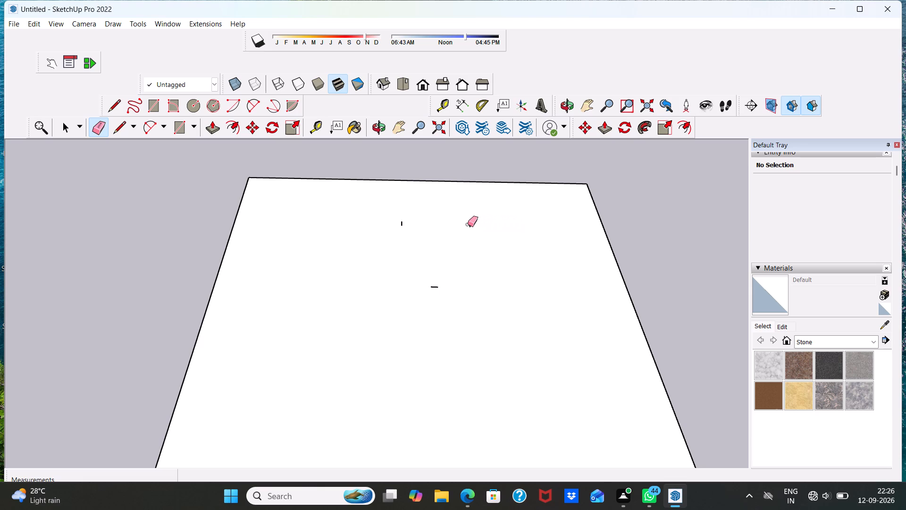
pyautogui.click(468, 224)
pyautogui.click(402, 224)
pyautogui.click(436, 286)
pyautogui.moveTo(437, 282); pyautogui.dragTo(435, 290)
pyautogui.click(435, 290)
pyautogui.scroll(-1, 331, 275)
pyautogui.press('space')
pyautogui.scroll(-2, 305, 282)
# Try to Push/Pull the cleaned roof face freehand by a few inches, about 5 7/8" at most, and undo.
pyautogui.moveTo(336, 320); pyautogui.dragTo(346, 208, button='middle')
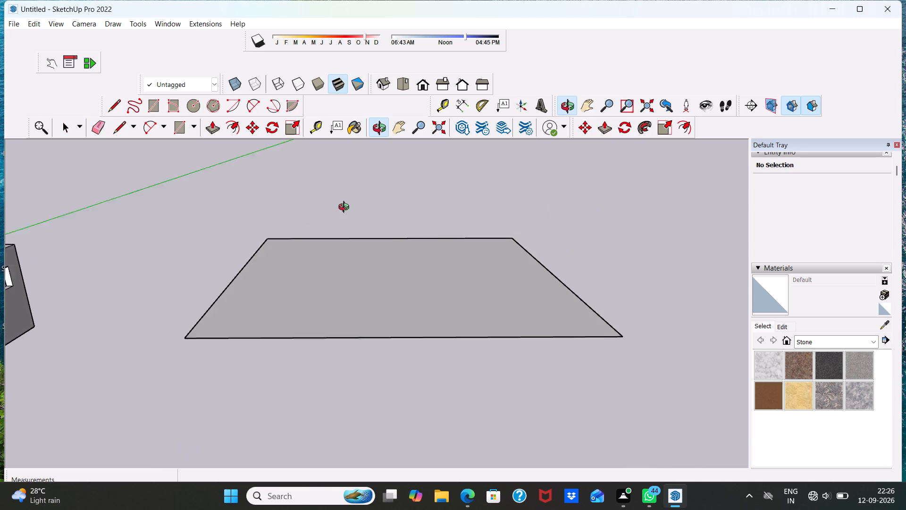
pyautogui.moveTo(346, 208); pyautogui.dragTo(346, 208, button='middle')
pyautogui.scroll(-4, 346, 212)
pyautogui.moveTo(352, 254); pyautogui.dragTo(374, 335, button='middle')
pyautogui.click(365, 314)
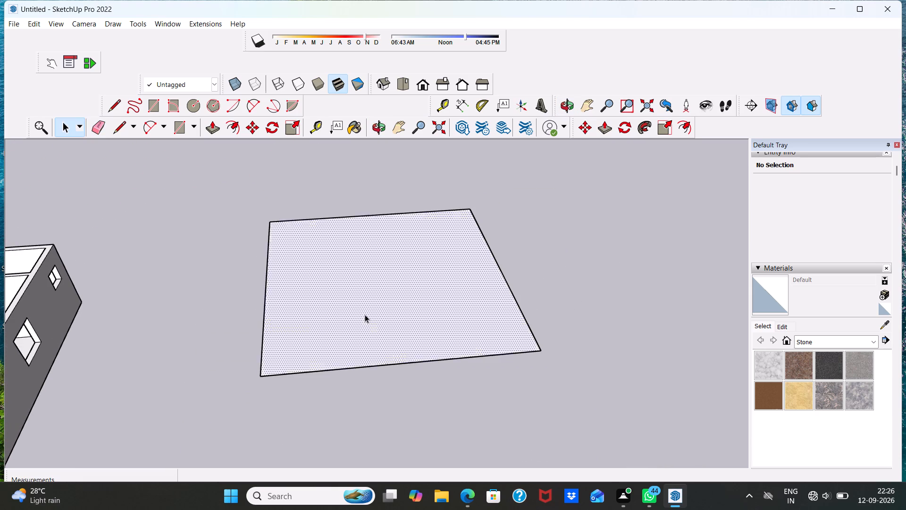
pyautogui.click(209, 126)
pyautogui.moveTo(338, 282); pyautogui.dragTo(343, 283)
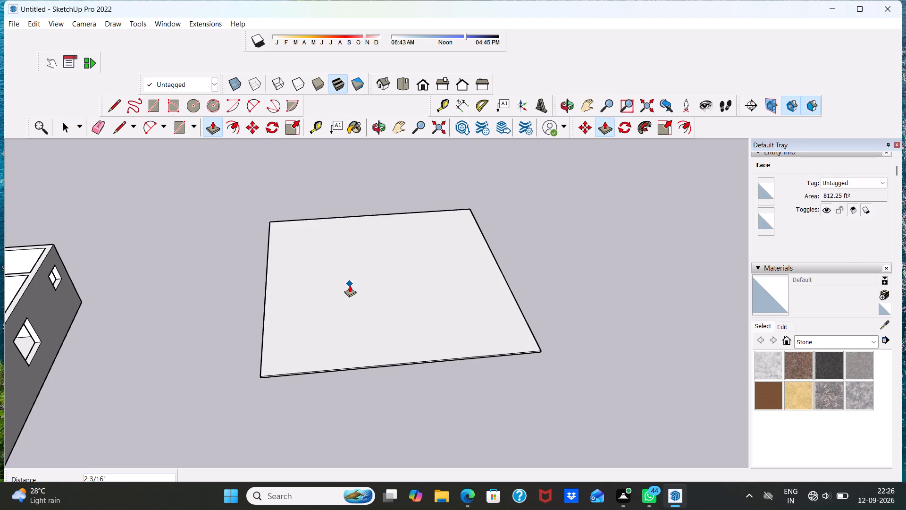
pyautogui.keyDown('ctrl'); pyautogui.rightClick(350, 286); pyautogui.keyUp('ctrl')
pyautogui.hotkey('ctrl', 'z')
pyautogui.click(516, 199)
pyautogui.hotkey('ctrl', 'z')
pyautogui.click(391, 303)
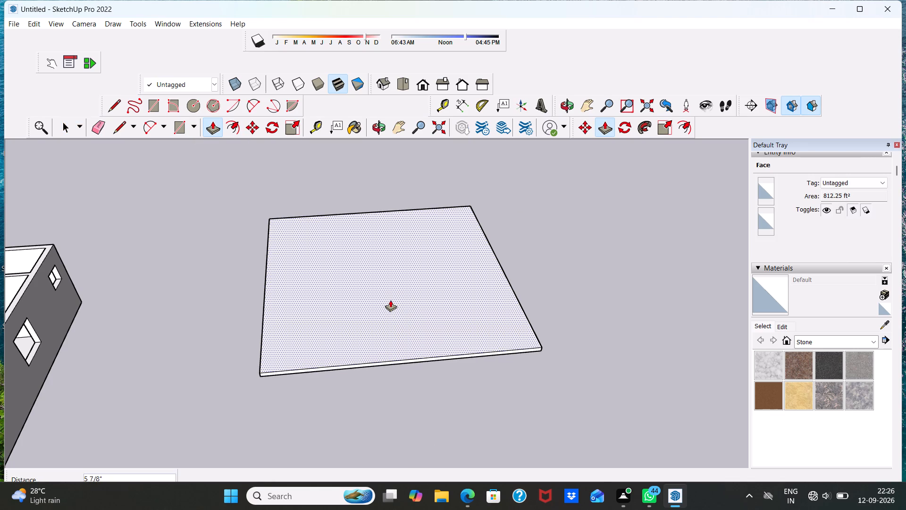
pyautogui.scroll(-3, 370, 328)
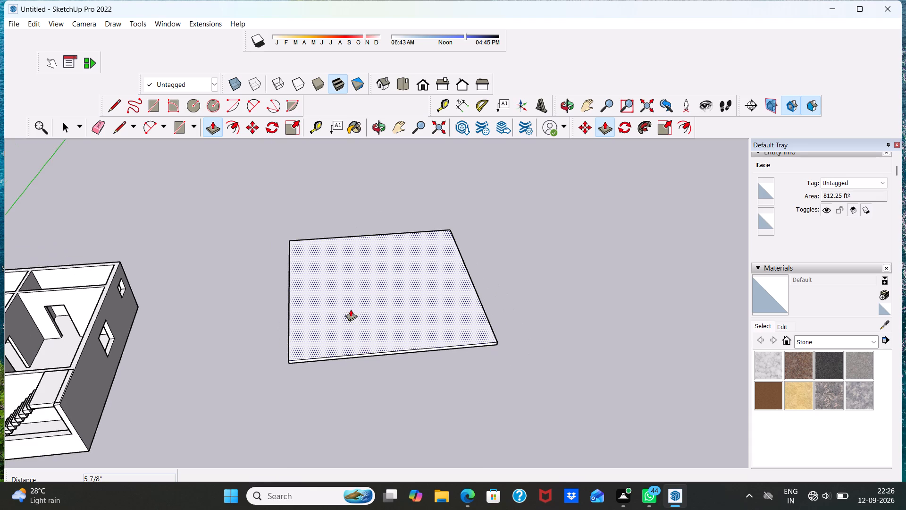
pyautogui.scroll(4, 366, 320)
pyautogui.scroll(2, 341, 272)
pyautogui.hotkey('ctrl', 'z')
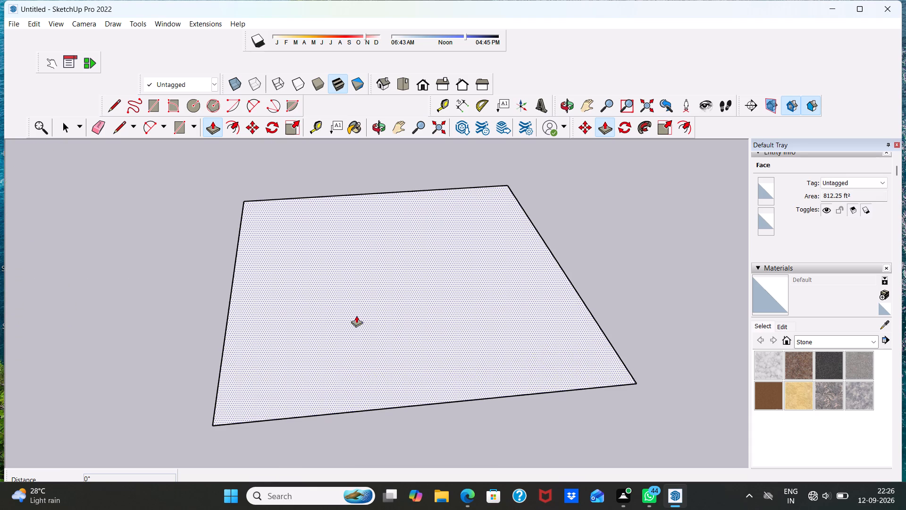
# Push/Pull the roof face upward to a 3" thick slab.
pyautogui.click(361, 337)
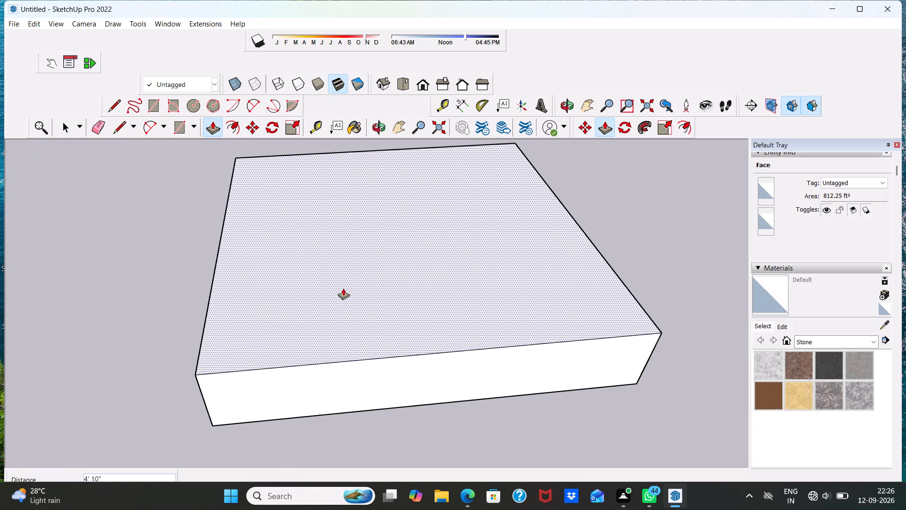
pyautogui.press('3')
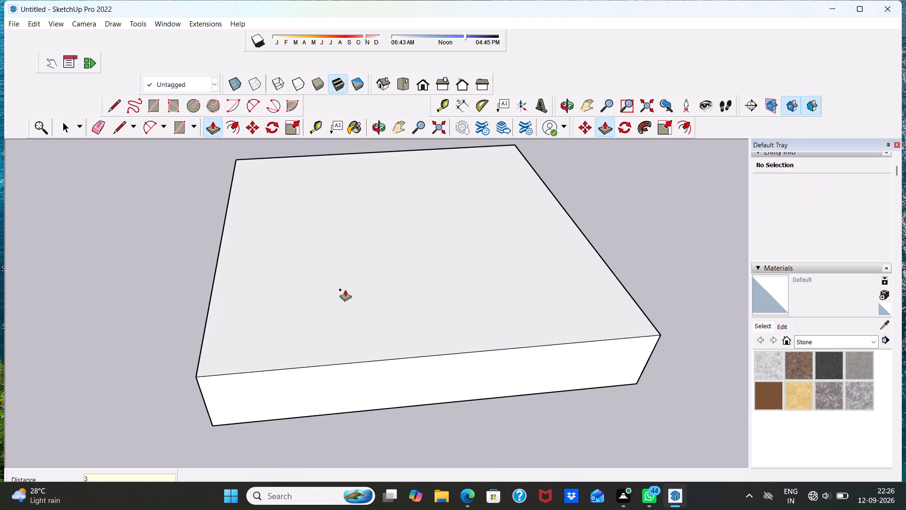
pyautogui.hotkey('shift', '"')
pyautogui.press('Return')
pyautogui.press('space')
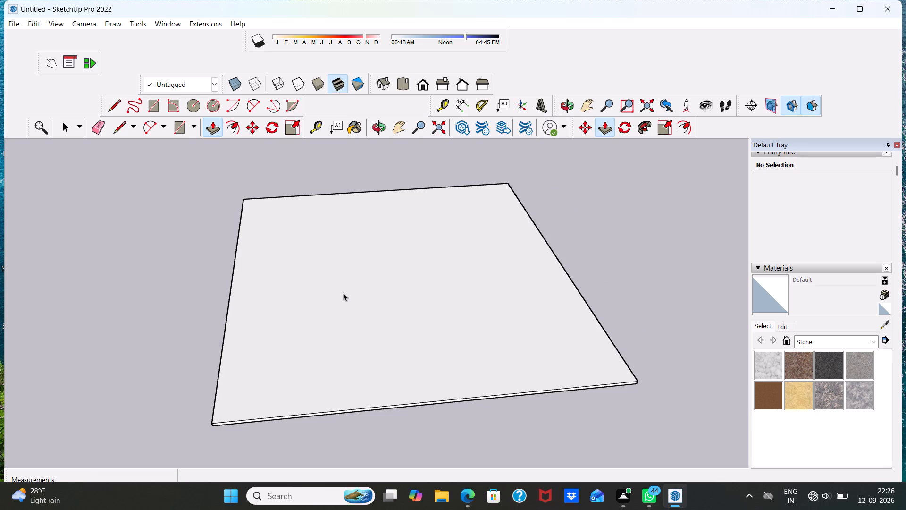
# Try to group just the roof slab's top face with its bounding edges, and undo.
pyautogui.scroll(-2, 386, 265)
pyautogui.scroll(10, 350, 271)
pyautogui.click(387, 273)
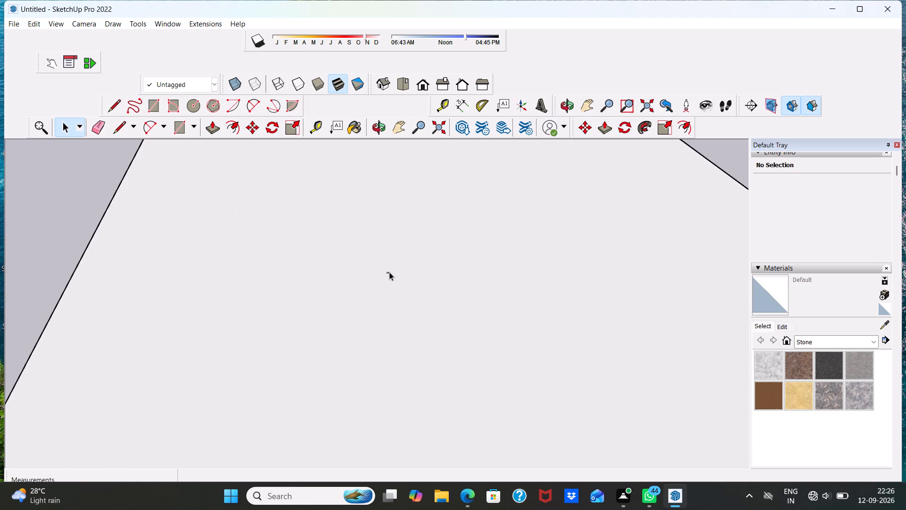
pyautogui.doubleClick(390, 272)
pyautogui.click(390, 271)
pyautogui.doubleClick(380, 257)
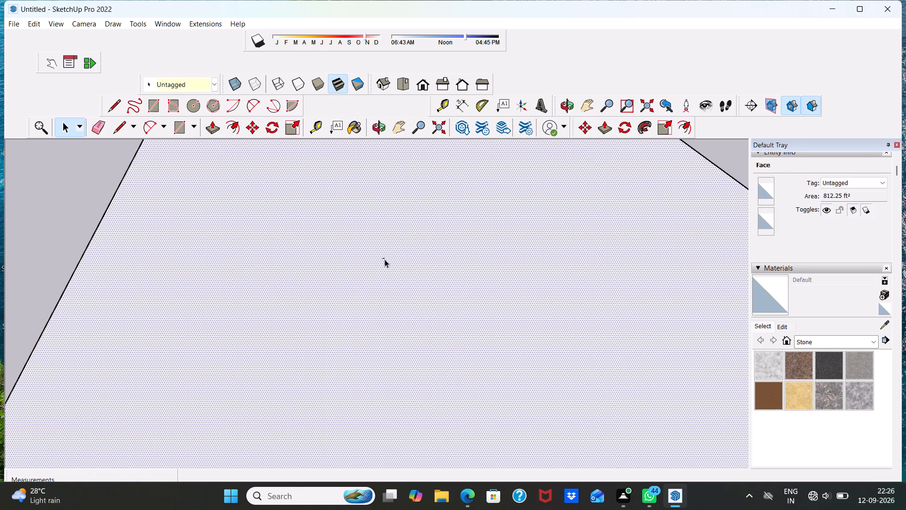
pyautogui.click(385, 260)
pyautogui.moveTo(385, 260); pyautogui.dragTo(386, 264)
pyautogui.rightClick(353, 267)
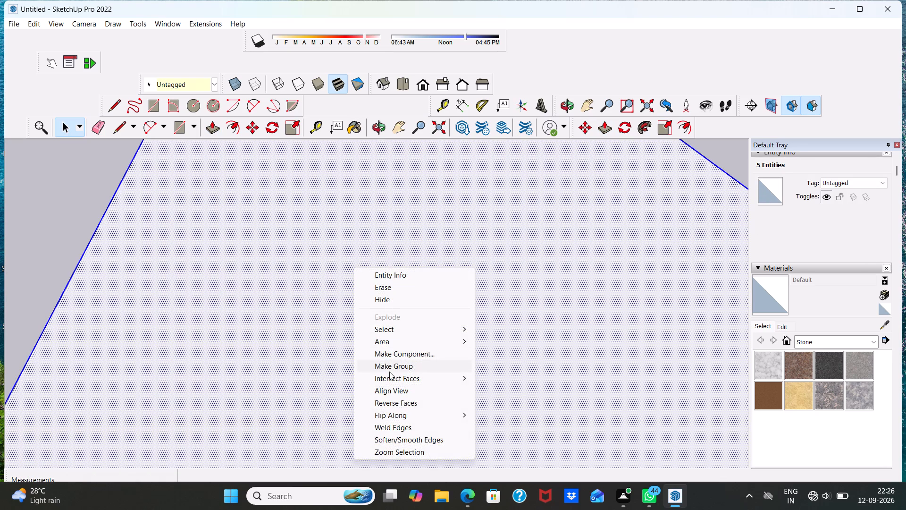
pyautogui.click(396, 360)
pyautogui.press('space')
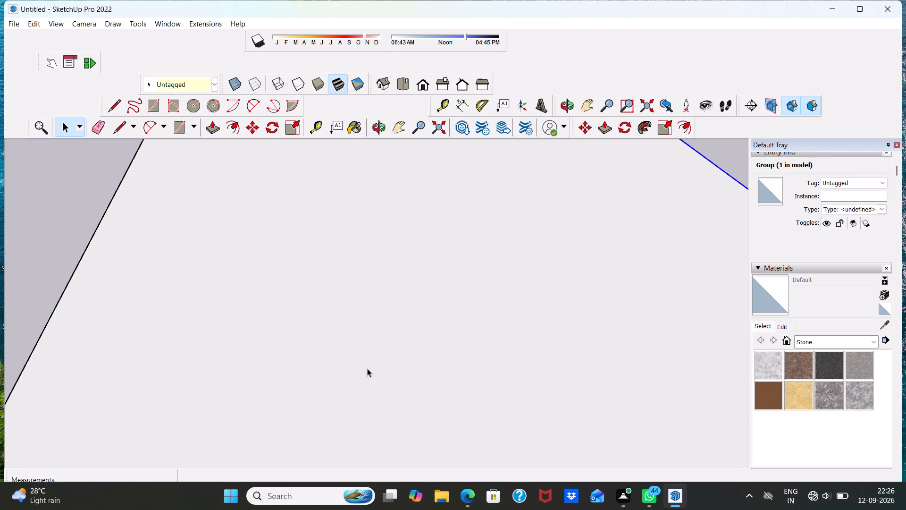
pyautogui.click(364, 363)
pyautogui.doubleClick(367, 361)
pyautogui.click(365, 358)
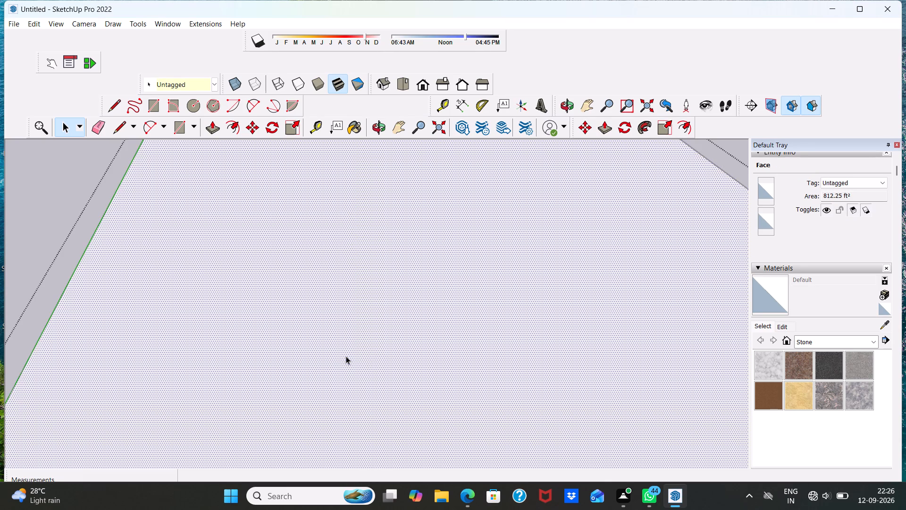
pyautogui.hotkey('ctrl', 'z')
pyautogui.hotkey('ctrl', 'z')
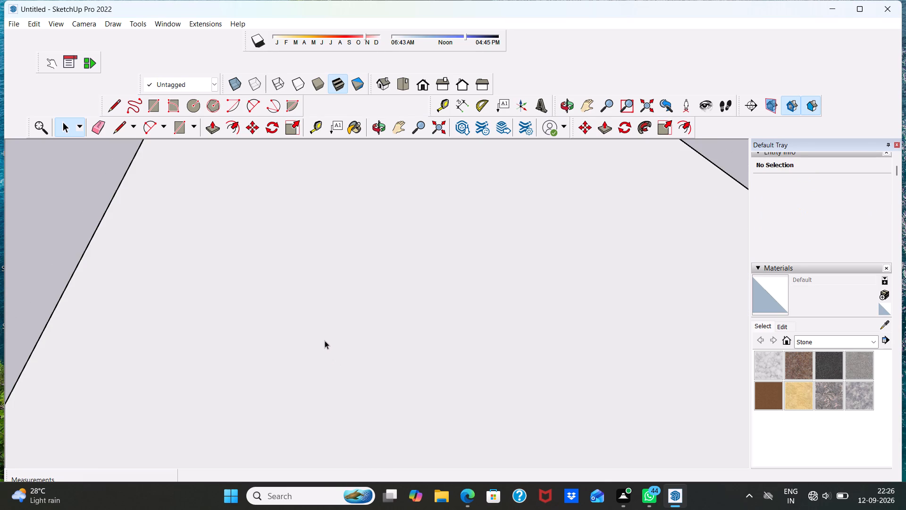
# Select all connected faces and edges of the roof slab and make them a group.
pyautogui.scroll(-14, 325, 340)
pyautogui.scroll(7, 319, 334)
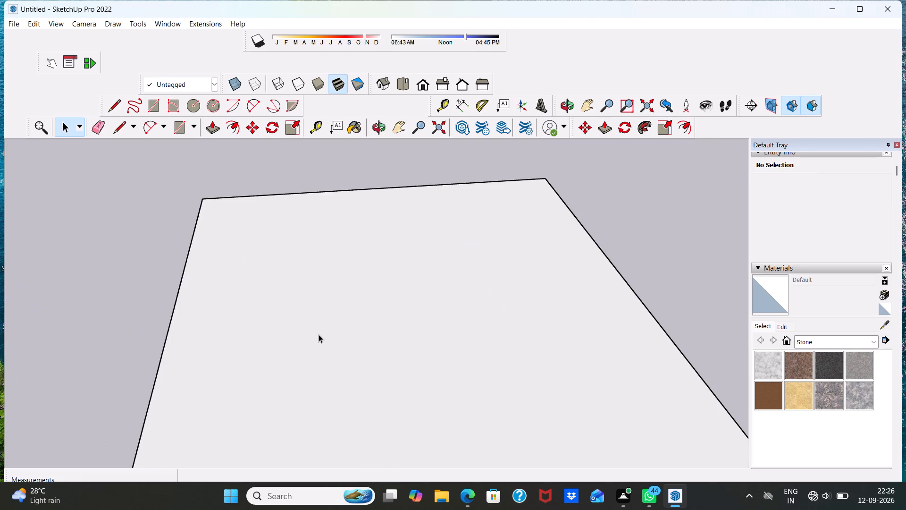
pyautogui.tripleClick(319, 334)
pyautogui.moveTo(319, 335); pyautogui.dragTo(320, 340, button='right')
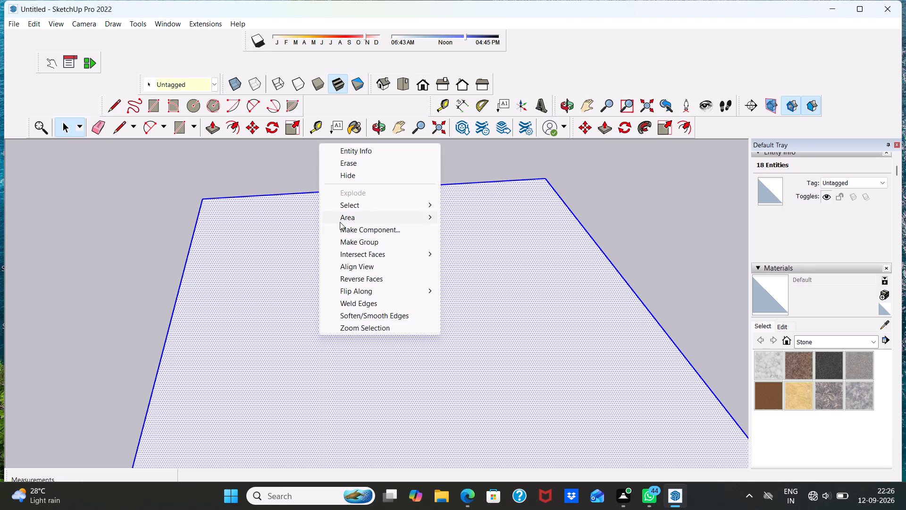
pyautogui.click(363, 241)
# Move the grouped roof slab by its front corner nearest the house to a rough position over the house's rear rooms.
pyautogui.scroll(-6, 319, 241)
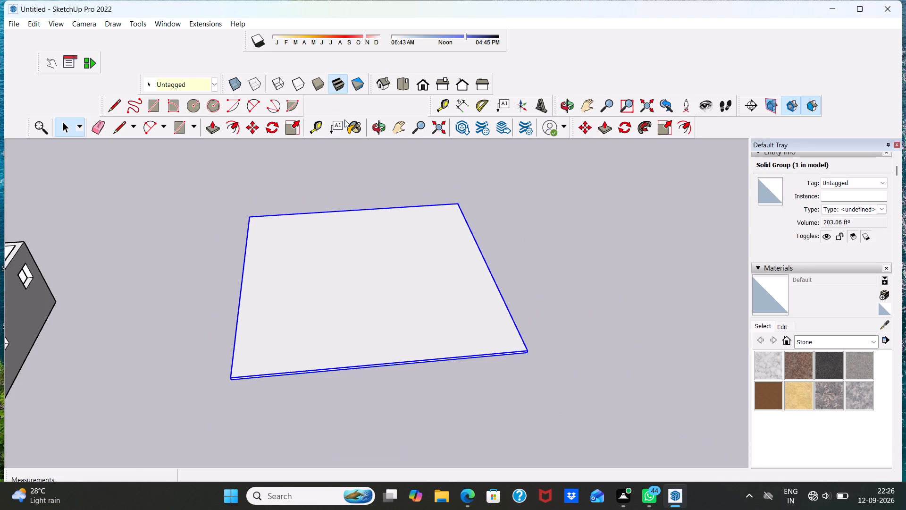
pyautogui.scroll(-11, 344, 119)
pyautogui.scroll(3, 73, 251)
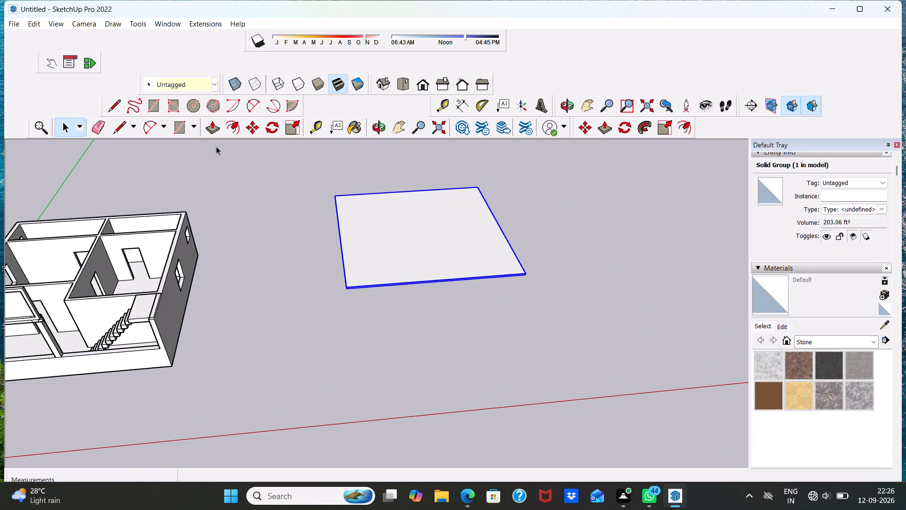
pyautogui.moveTo(254, 122); pyautogui.dragTo(258, 129)
pyautogui.click(348, 290)
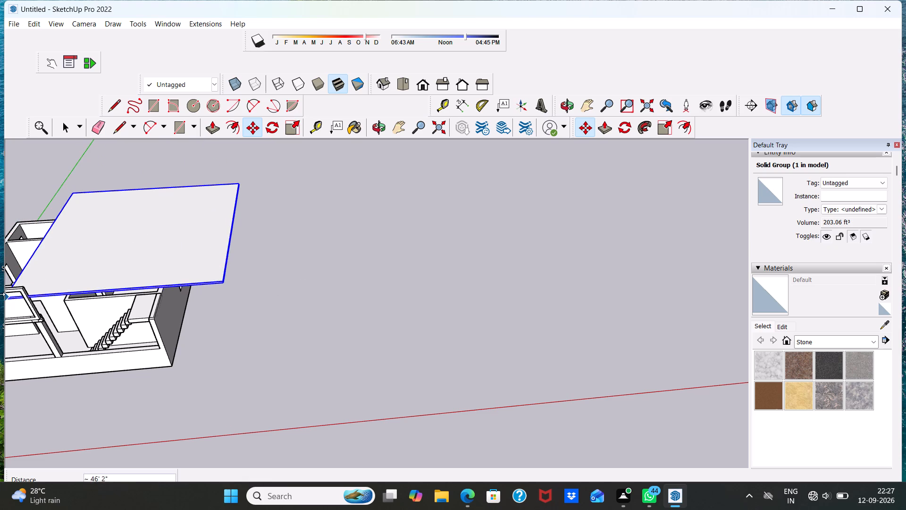
pyautogui.scroll(-13, 0, 277)
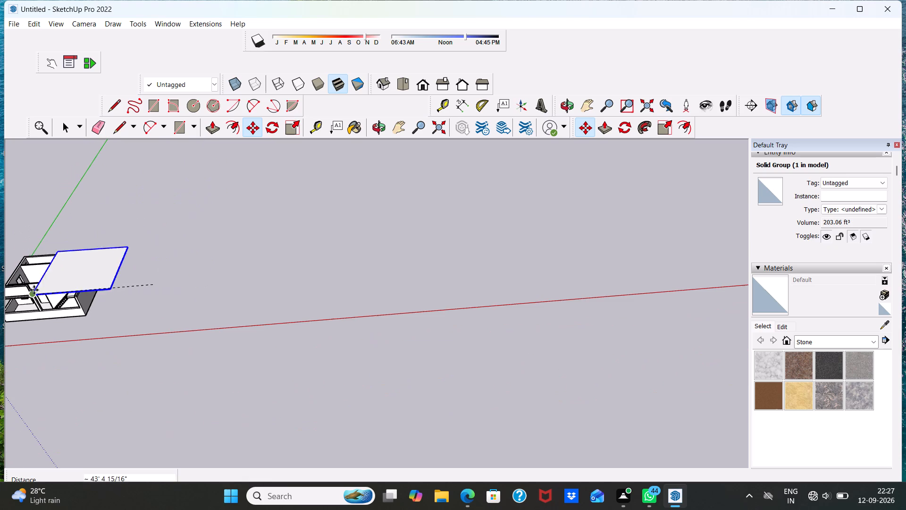
pyautogui.scroll(6, 0, 284)
pyautogui.scroll(-5, 21, 290)
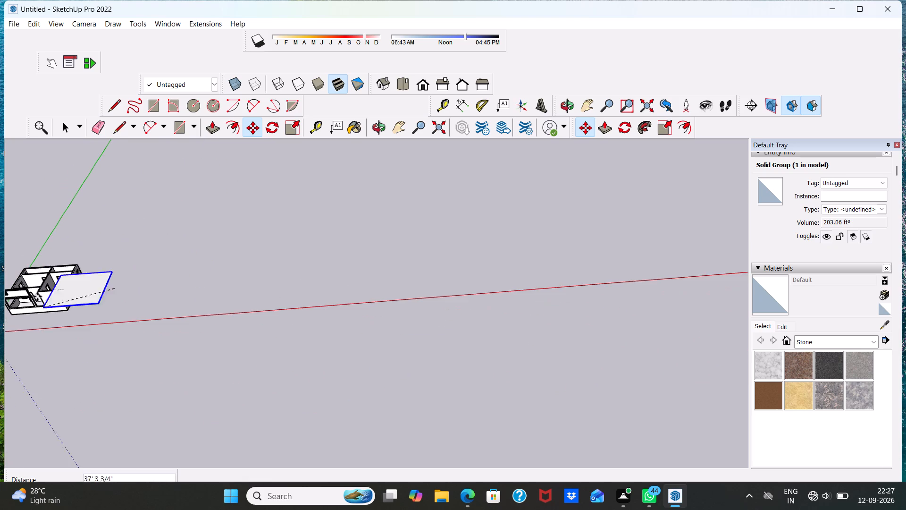
pyautogui.scroll(-4, 37, 297)
pyautogui.scroll(3, 47, 306)
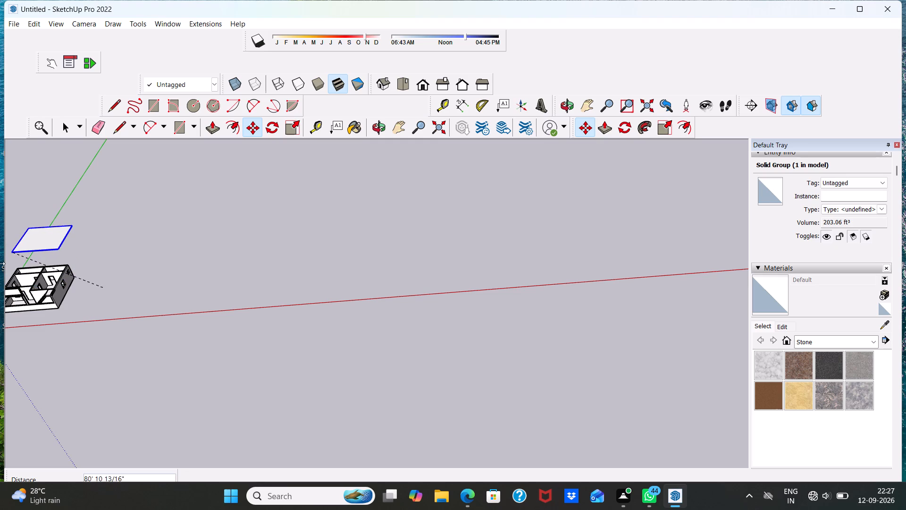
pyautogui.click(6, 278)
pyautogui.scroll(-1, 132, 274)
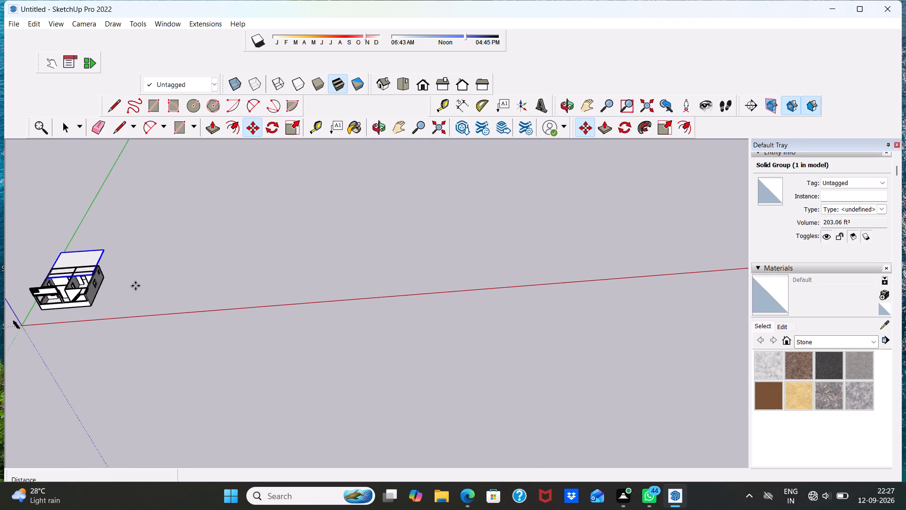
# Move the roof slab by its front corner about 20' 7" forward to the end of the porch beam beneath the front panel.
pyautogui.scroll(-4, 135, 286)
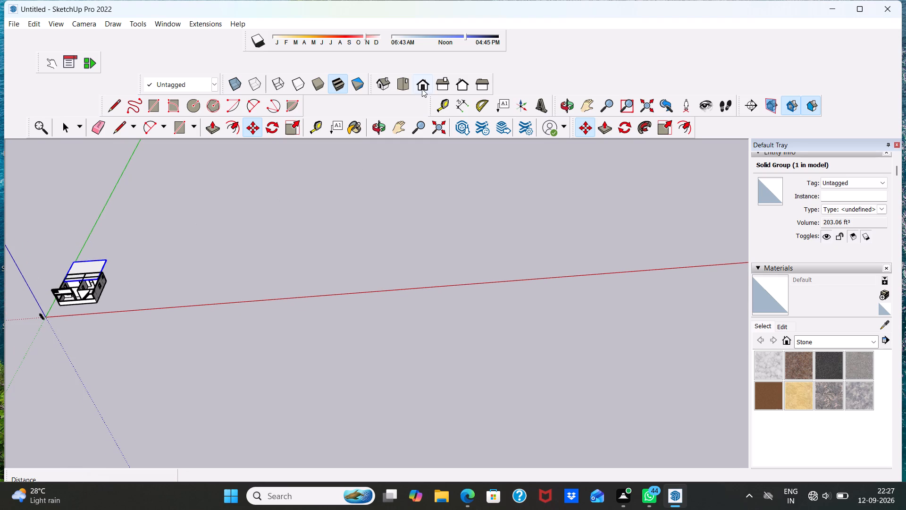
pyautogui.click(422, 88)
pyautogui.scroll(-1, 442, 274)
pyautogui.scroll(12, 394, 309)
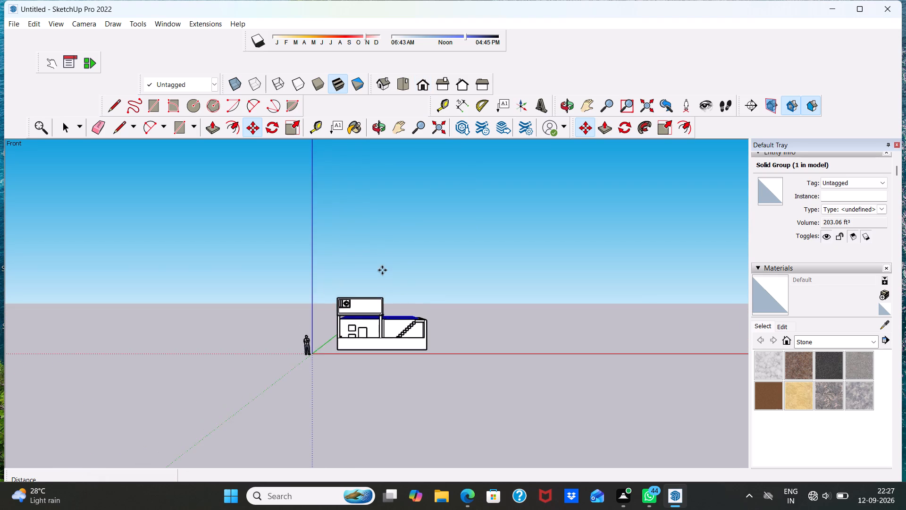
pyautogui.moveTo(382, 270); pyautogui.dragTo(377, 423, button='middle')
pyautogui.scroll(8, 357, 330)
pyautogui.scroll(2, 334, 286)
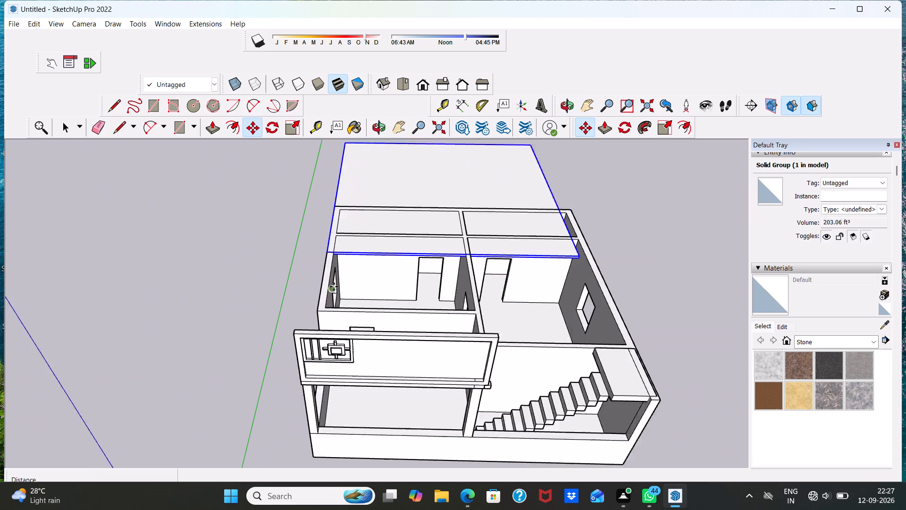
pyautogui.scroll(2, 334, 287)
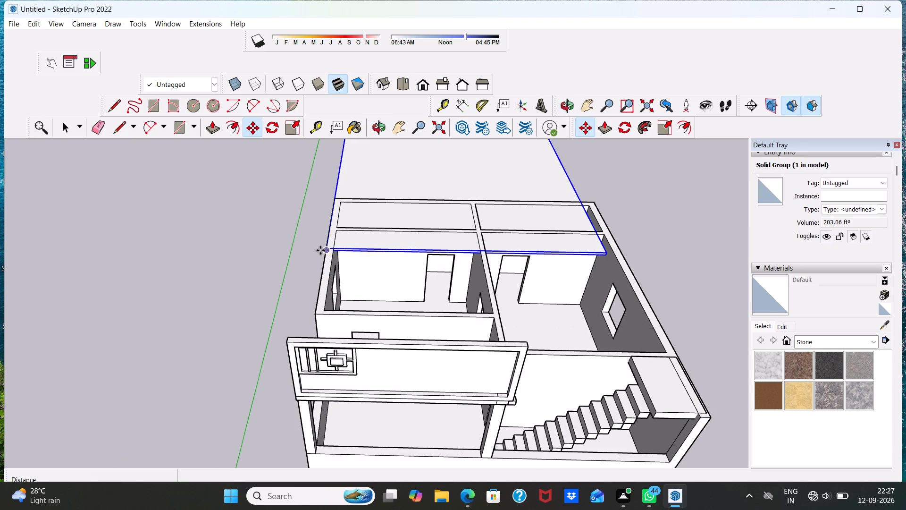
pyautogui.click(327, 248)
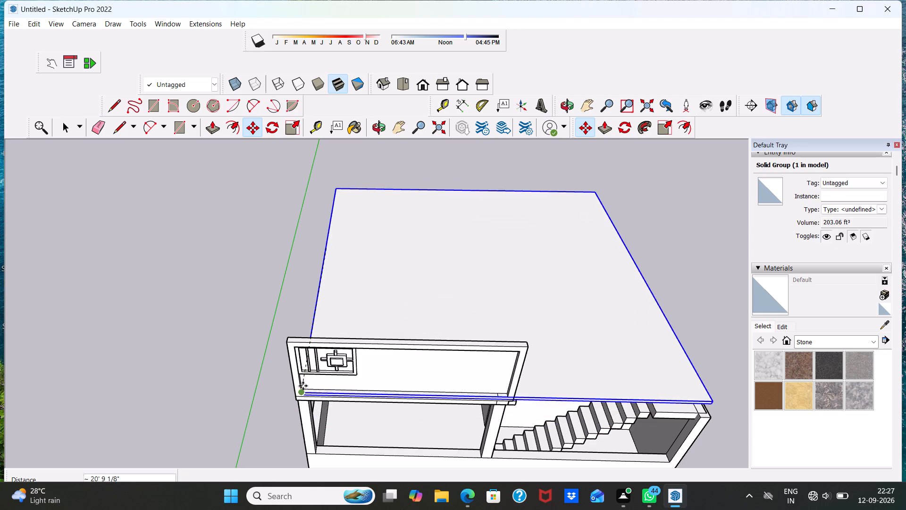
pyautogui.click(293, 395)
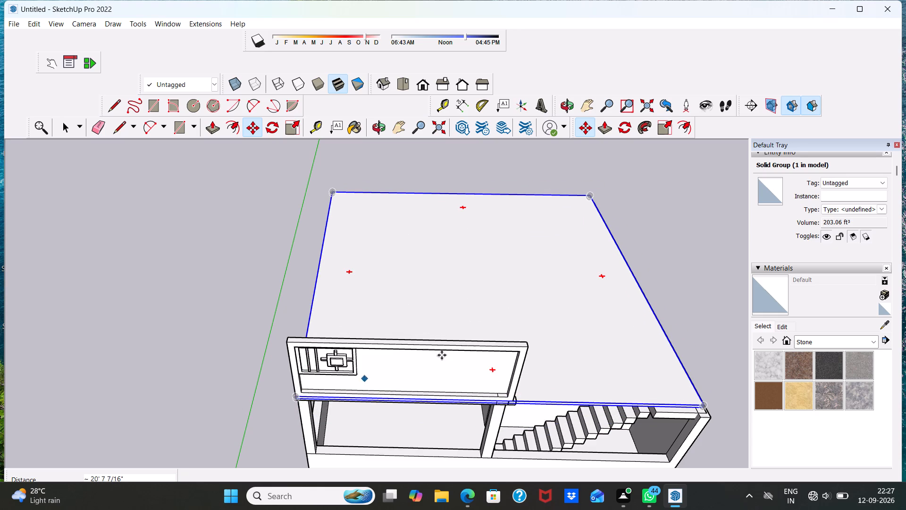
# Move the roof slab about 12' 6" by its front corner on the staircase side onto the side wall's top front corner.
pyautogui.moveTo(621, 356); pyautogui.dragTo(379, 216, button='middle')
pyautogui.scroll(-4, 403, 270)
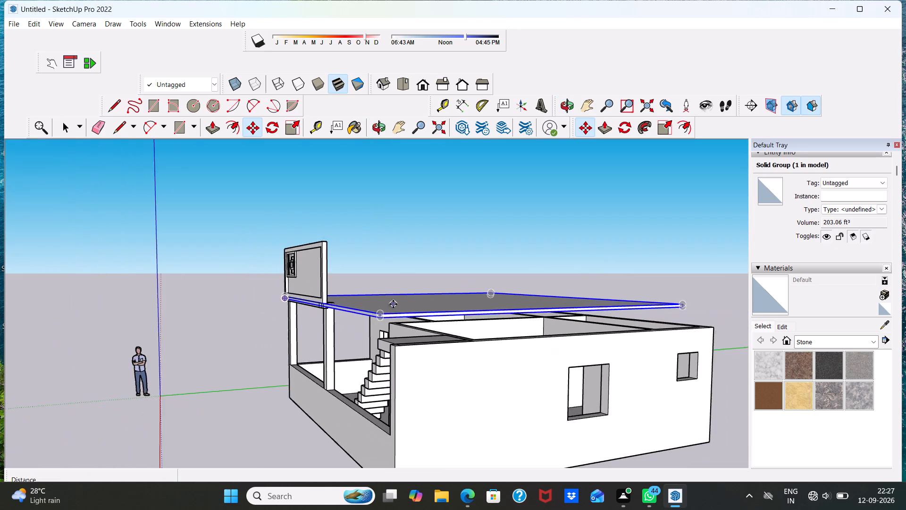
pyautogui.scroll(-1, 393, 304)
pyautogui.scroll(3, 390, 328)
pyautogui.moveTo(374, 314); pyautogui.dragTo(400, 352)
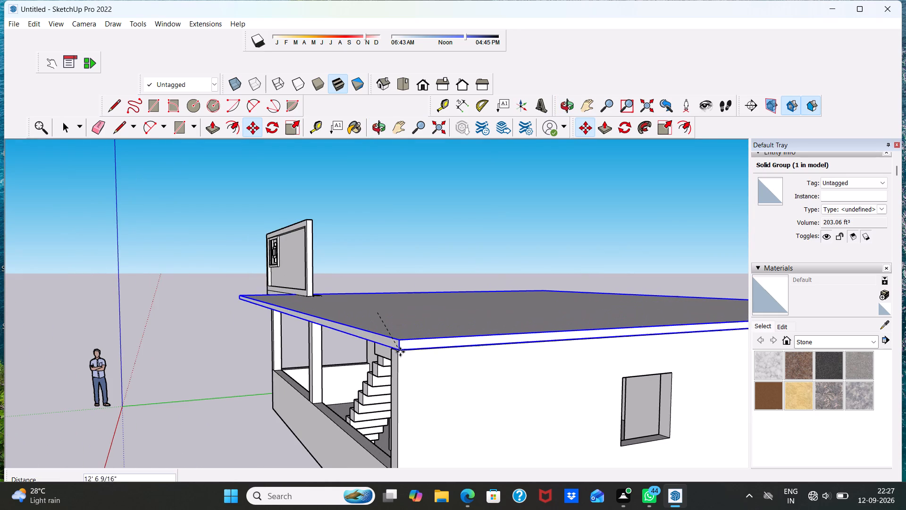
pyautogui.moveTo(400, 352); pyautogui.dragTo(400, 360)
pyautogui.scroll(-3, 451, 305)
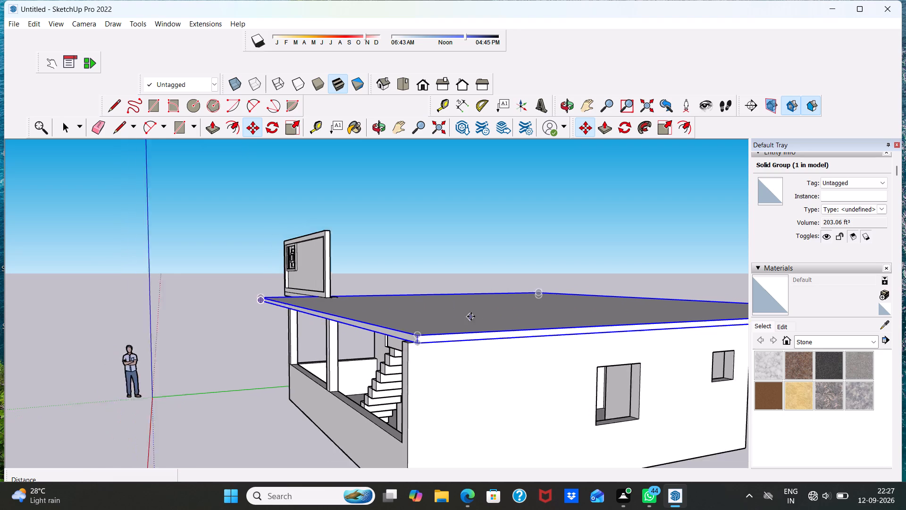
# Move the roof slab about 16' 4" and then about 5' to meet the rear wall's top corner farthest from the staircase.
pyautogui.moveTo(471, 316); pyautogui.dragTo(200, 284, button='middle')
pyautogui.scroll(-1, 623, 247)
pyautogui.moveTo(623, 246); pyautogui.dragTo(492, 338, button='middle')
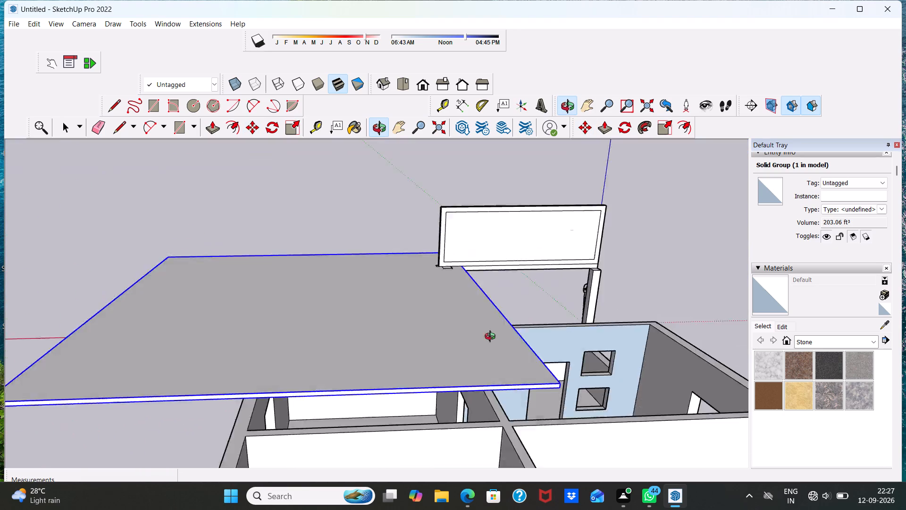
pyautogui.moveTo(492, 338); pyautogui.dragTo(463, 325, button='middle')
pyautogui.scroll(-7, 431, 278)
pyautogui.moveTo(462, 316); pyautogui.dragTo(580, 352)
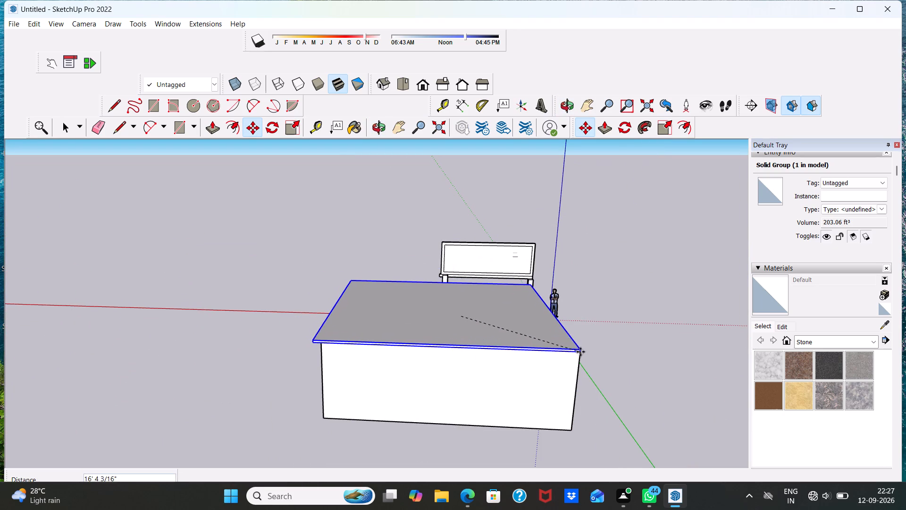
pyautogui.moveTo(580, 352); pyautogui.dragTo(581, 352)
pyautogui.click(581, 352)
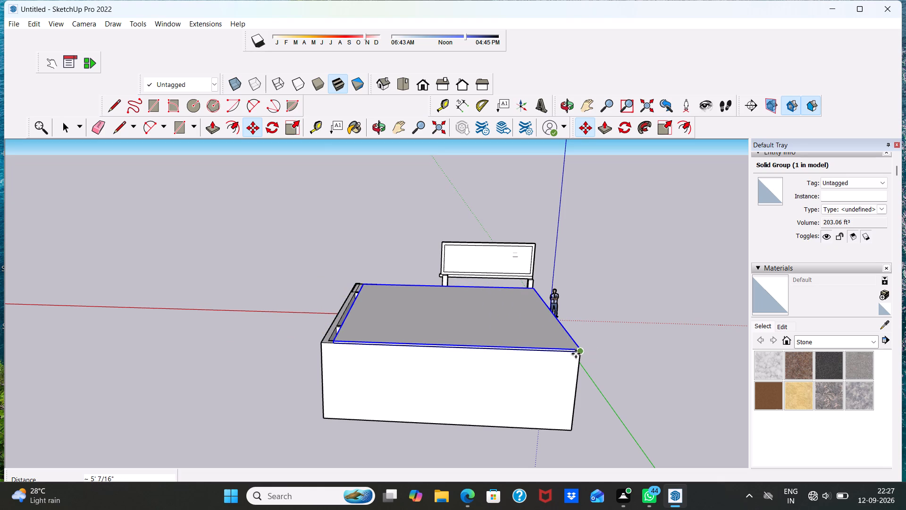
pyautogui.click(576, 356)
# Move the roof slab's front corner by the stair landing about 1' toward the house's outer wall corner.
pyautogui.moveTo(397, 346); pyautogui.dragTo(395, 352, button='middle')
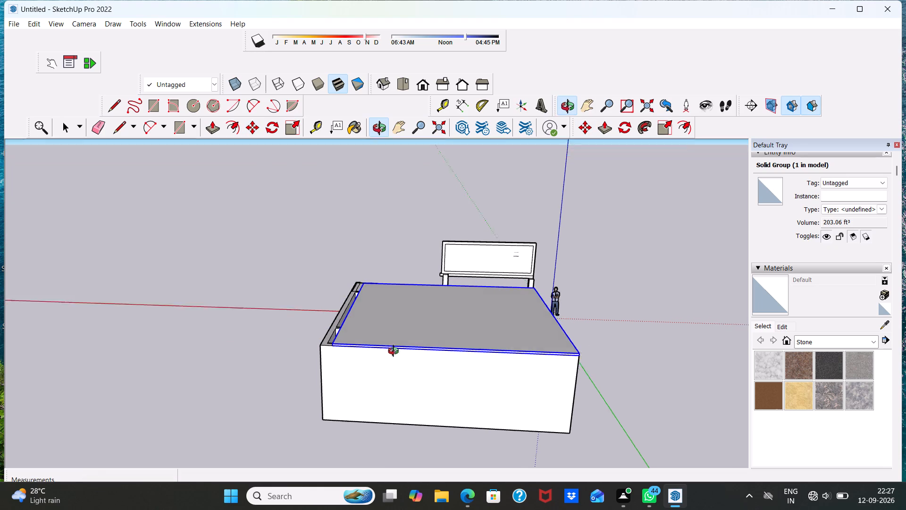
pyautogui.moveTo(395, 352); pyautogui.dragTo(602, 436, button='middle')
pyautogui.scroll(1, 343, 219)
pyautogui.moveTo(369, 255); pyautogui.dragTo(392, 344, button='middle')
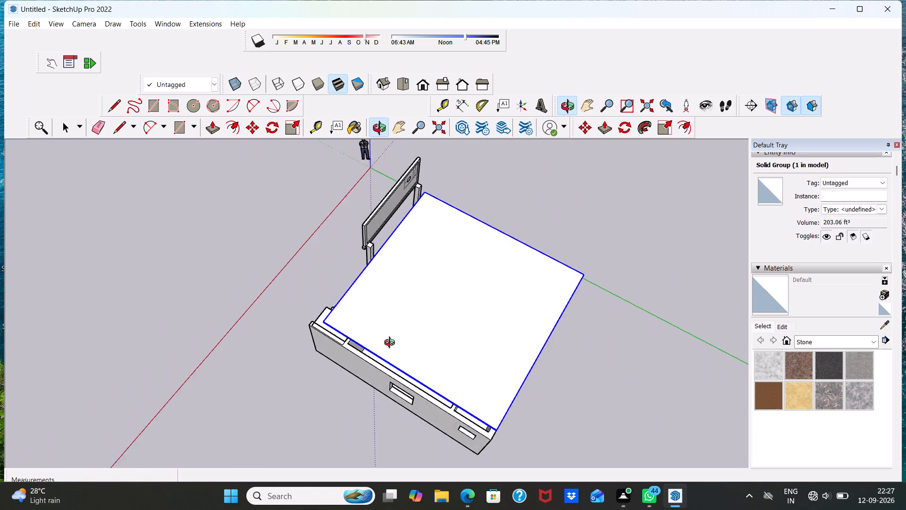
pyautogui.moveTo(392, 344); pyautogui.dragTo(466, 386, button='middle')
pyautogui.scroll(-3, 366, 265)
pyautogui.moveTo(378, 338); pyautogui.dragTo(414, 359, button='middle')
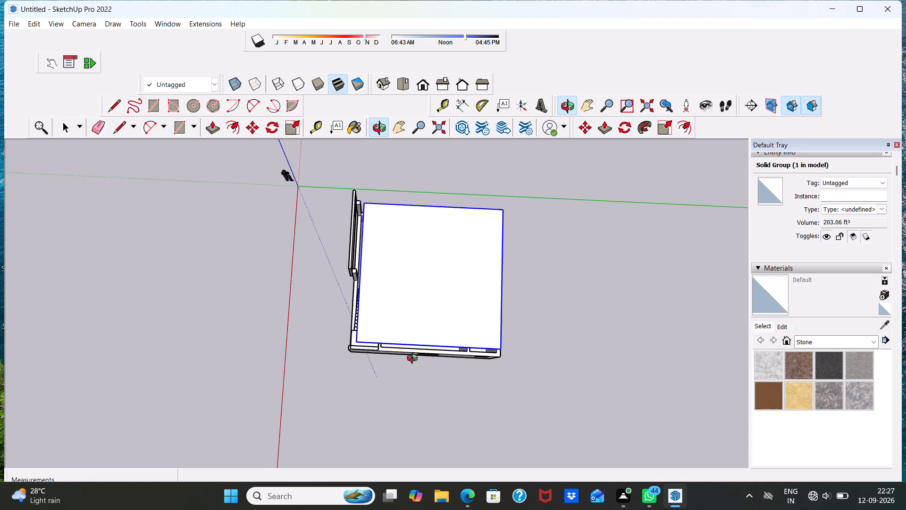
pyautogui.moveTo(414, 359); pyautogui.dragTo(419, 362, button='middle')
pyautogui.moveTo(402, 272); pyautogui.dragTo(434, 399, button='middle')
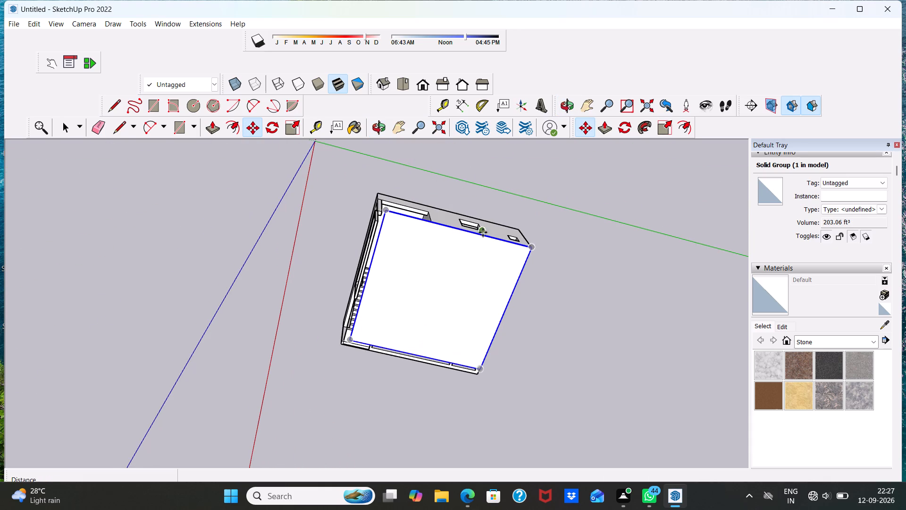
pyautogui.moveTo(483, 232); pyautogui.dragTo(506, 159, button='middle')
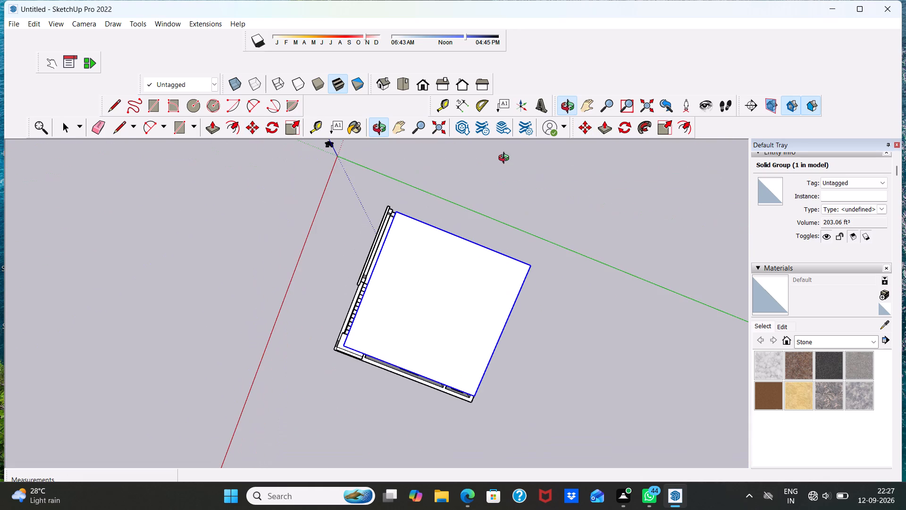
pyautogui.moveTo(506, 159); pyautogui.dragTo(506, 159, button='middle')
pyautogui.scroll(9, 391, 388)
pyautogui.scroll(4, 327, 353)
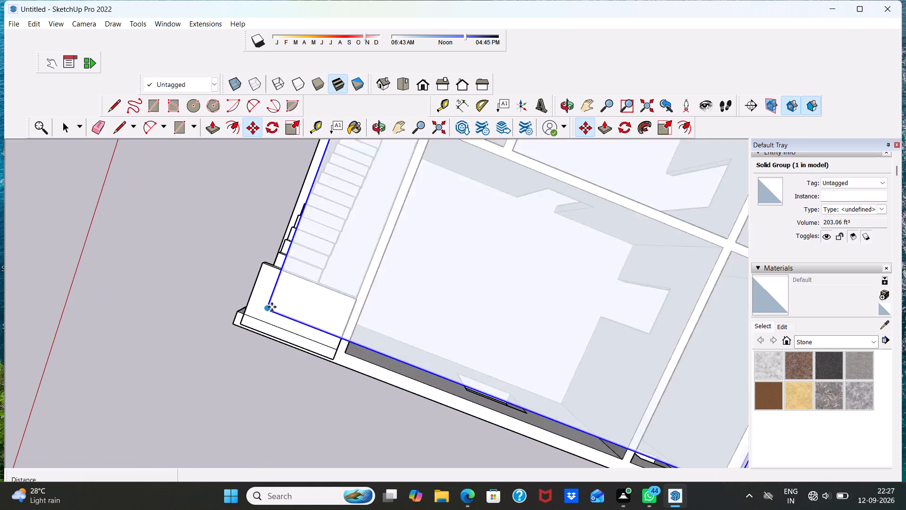
pyautogui.moveTo(268, 312); pyautogui.dragTo(263, 328)
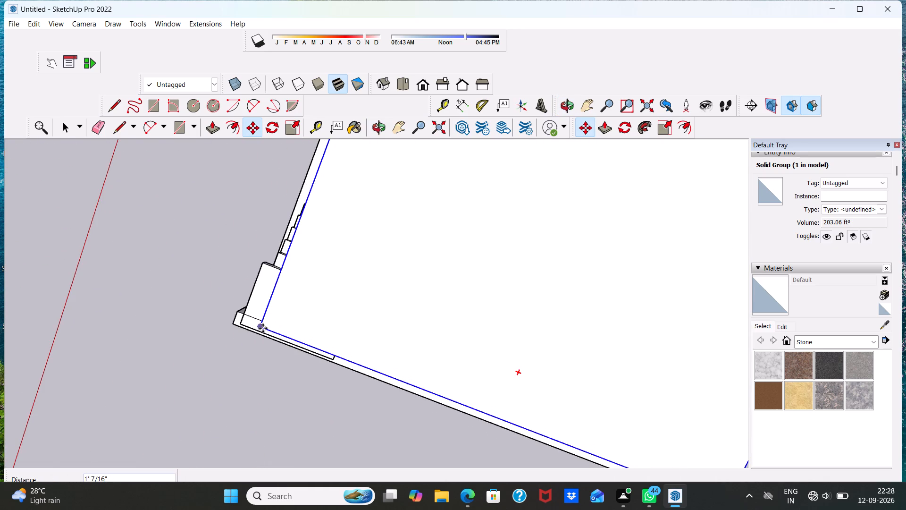
pyautogui.moveTo(263, 328); pyautogui.dragTo(260, 336)
# Move the roof slab by its rear corner opposite the staircase side onto the wall's top rear corner.
pyautogui.scroll(-4, 274, 308)
pyautogui.moveTo(298, 293); pyautogui.dragTo(281, 393, button='middle')
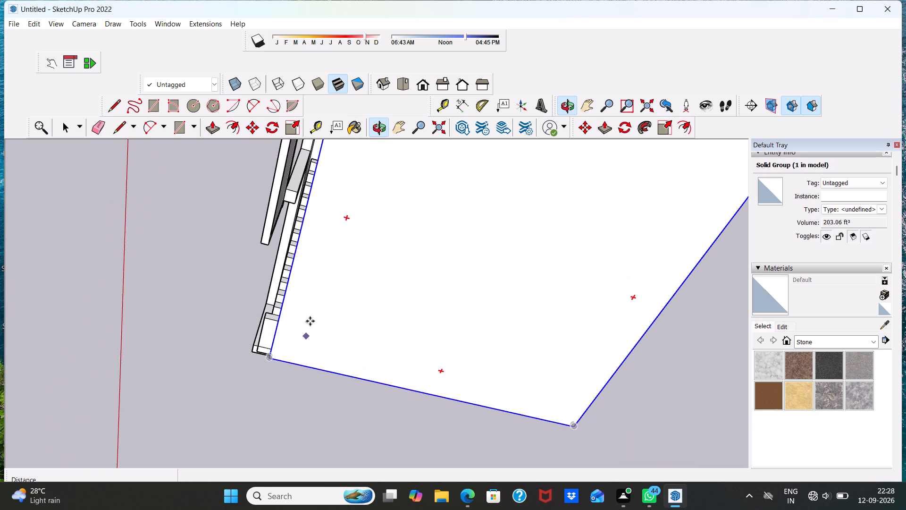
pyautogui.scroll(-7, 319, 292)
pyautogui.moveTo(508, 265); pyautogui.dragTo(438, 162, button='middle')
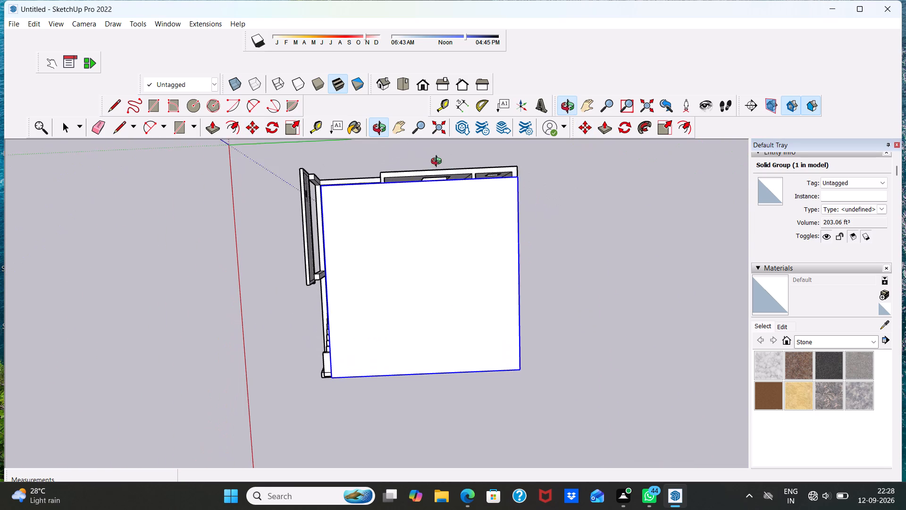
pyautogui.moveTo(438, 162); pyautogui.dragTo(437, 167, button='middle')
pyautogui.scroll(-1, 428, 200)
pyautogui.moveTo(394, 297); pyautogui.dragTo(537, 176, button='middle')
pyautogui.moveTo(383, 419); pyautogui.dragTo(570, 287, button='middle')
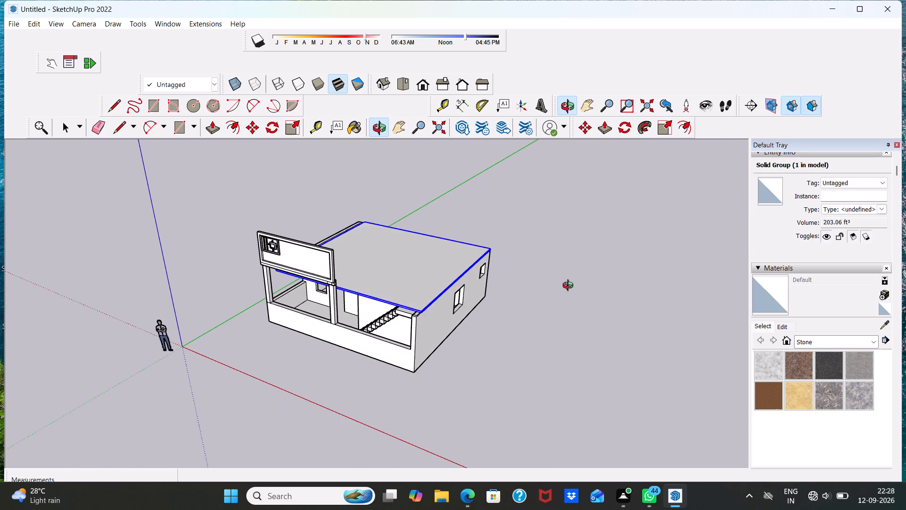
pyautogui.moveTo(570, 287); pyautogui.dragTo(570, 286, button='middle')
pyautogui.moveTo(404, 312); pyautogui.dragTo(524, 278, button='middle')
pyautogui.moveTo(370, 311); pyautogui.dragTo(594, 287, button='middle')
pyautogui.moveTo(235, 270); pyautogui.dragTo(285, 450, button='middle')
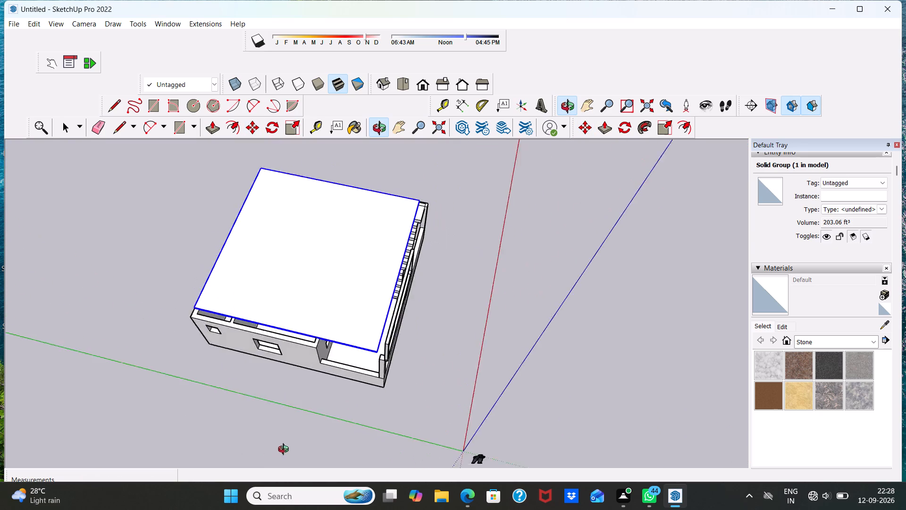
pyautogui.moveTo(285, 450); pyautogui.dragTo(339, 434, button='middle')
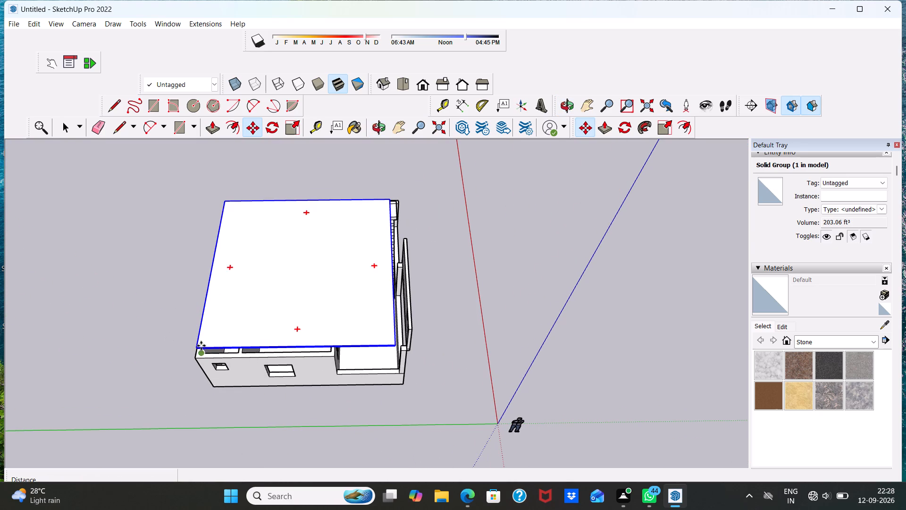
pyautogui.moveTo(196, 346); pyautogui.dragTo(194, 358)
# Nudge the roof slab by about 1 1/16" and then about 1/8", and clear the selection.
pyautogui.click(141, 331)
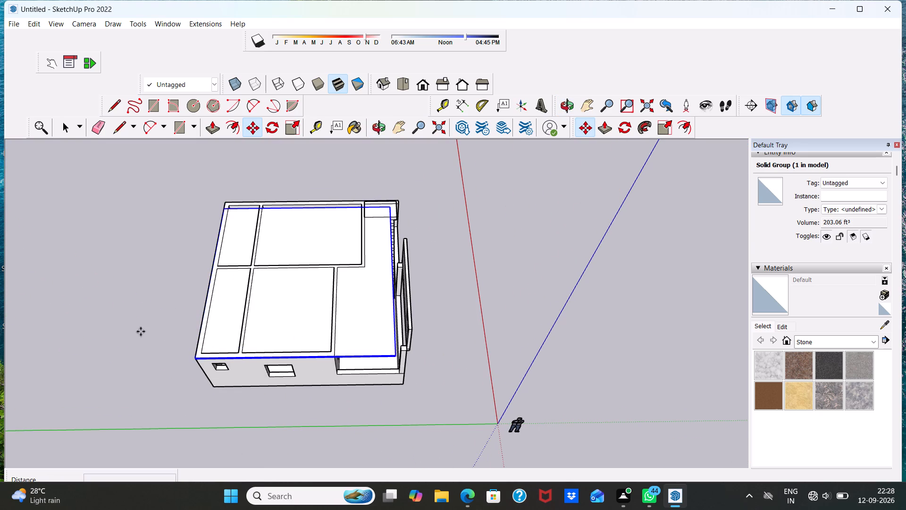
pyautogui.click(141, 331)
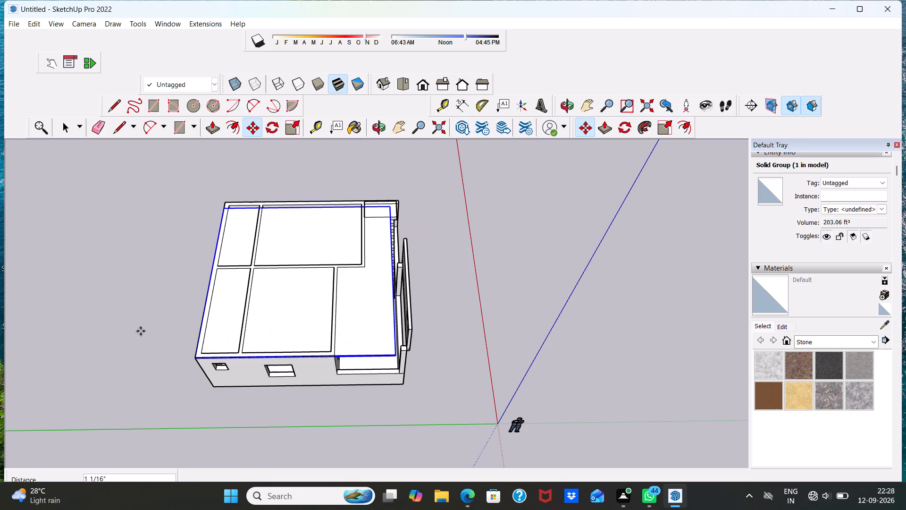
pyautogui.scroll(4, 255, 260)
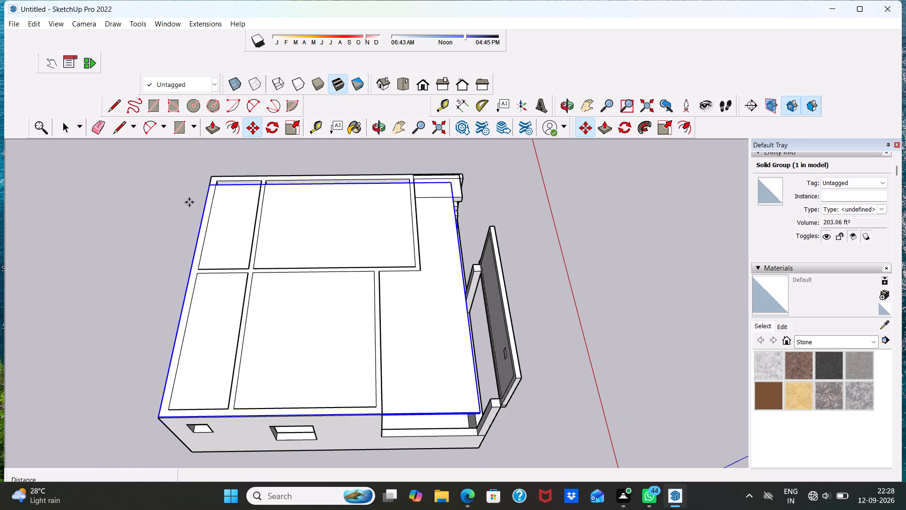
pyautogui.click(189, 202)
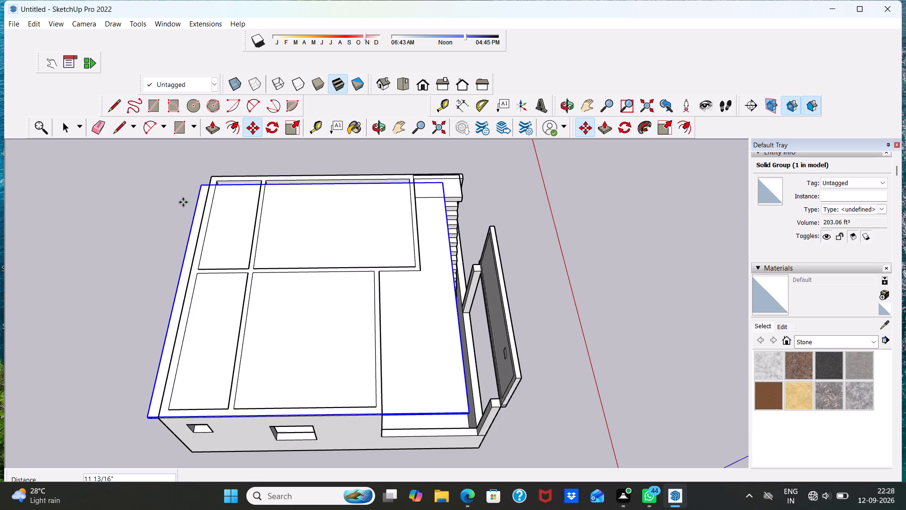
pyautogui.click(185, 201)
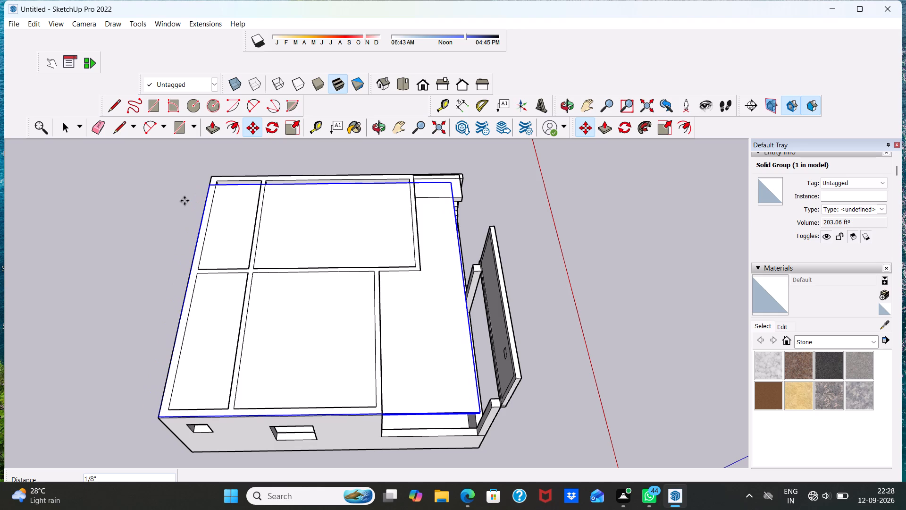
pyautogui.hscroll(-2, 313, 197)
pyautogui.scroll(-2, 313, 197)
pyautogui.press('space')
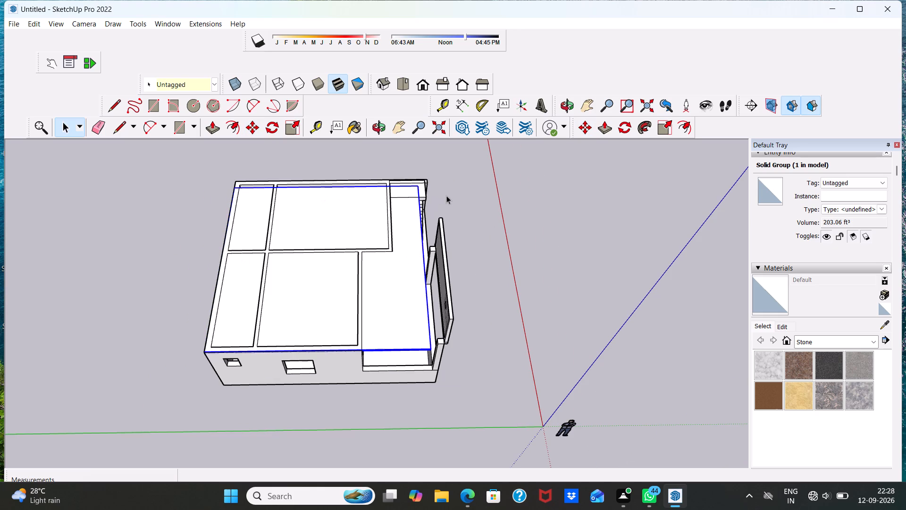
pyautogui.press('space')
pyautogui.click(470, 189)
# Examine the placed roof slab from above and from the front, including the porch, front panel and staircase.
pyautogui.moveTo(468, 192); pyautogui.dragTo(288, 259, button='middle')
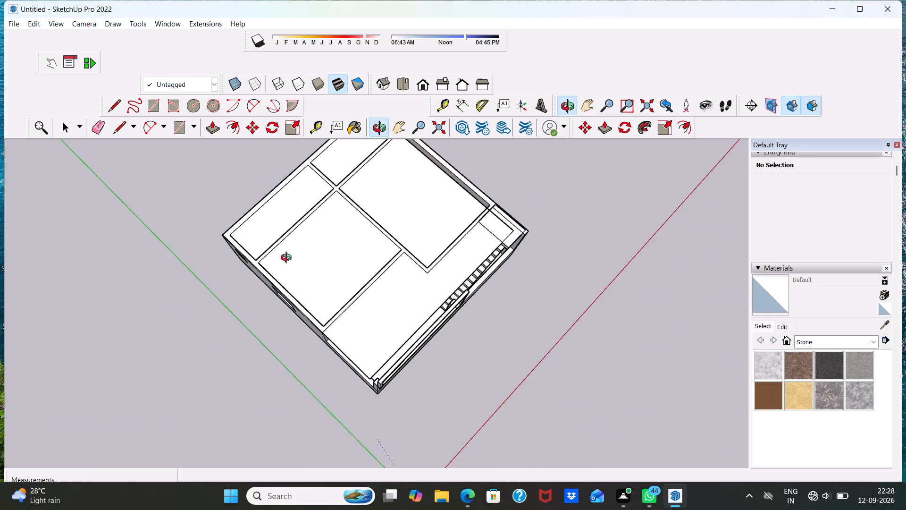
pyautogui.moveTo(288, 259); pyautogui.dragTo(186, 111, button='middle')
pyautogui.moveTo(432, 331); pyautogui.dragTo(403, 226, button='middle')
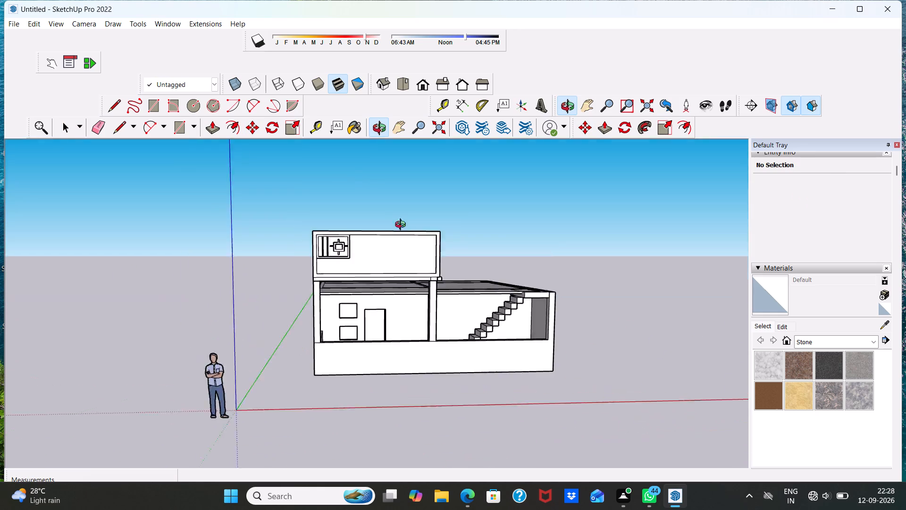
pyautogui.moveTo(403, 226); pyautogui.dragTo(424, 264, button='middle')
pyautogui.scroll(4, 404, 291)
pyautogui.scroll(5, 358, 284)
pyautogui.scroll(1, 330, 347)
pyautogui.moveTo(330, 347); pyautogui.dragTo(273, 294, button='middle')
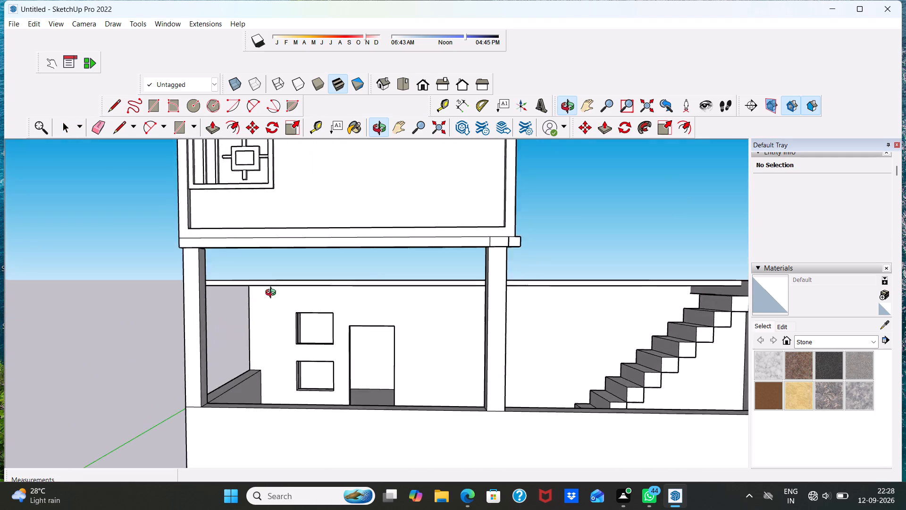
pyautogui.moveTo(273, 294); pyautogui.dragTo(306, 334, button='middle')
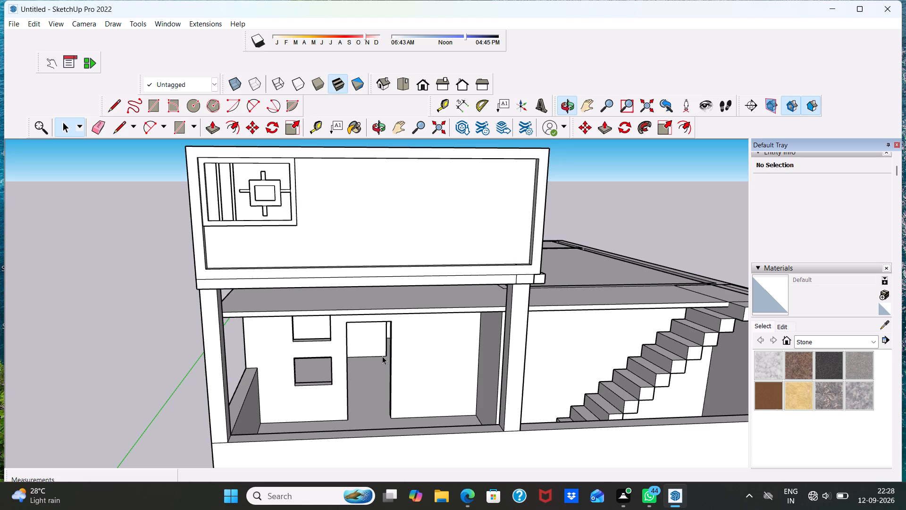
pyautogui.scroll(-1, 103, 0)
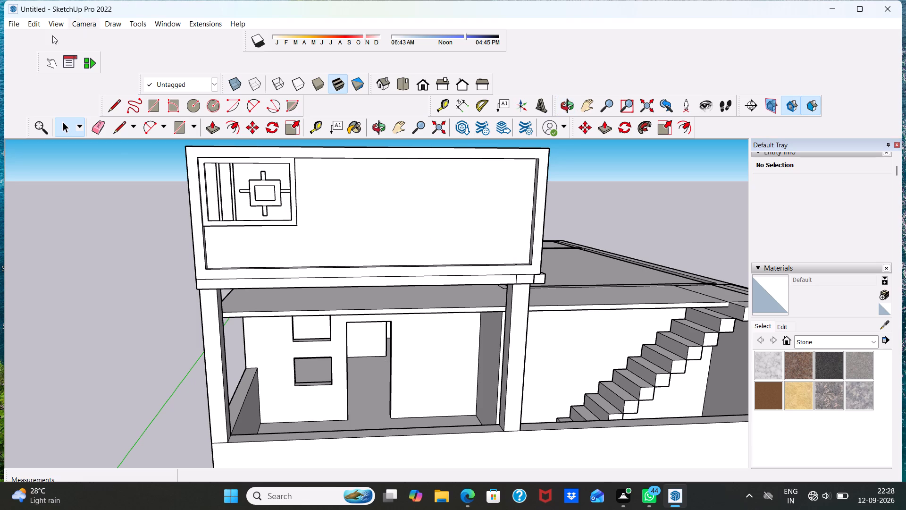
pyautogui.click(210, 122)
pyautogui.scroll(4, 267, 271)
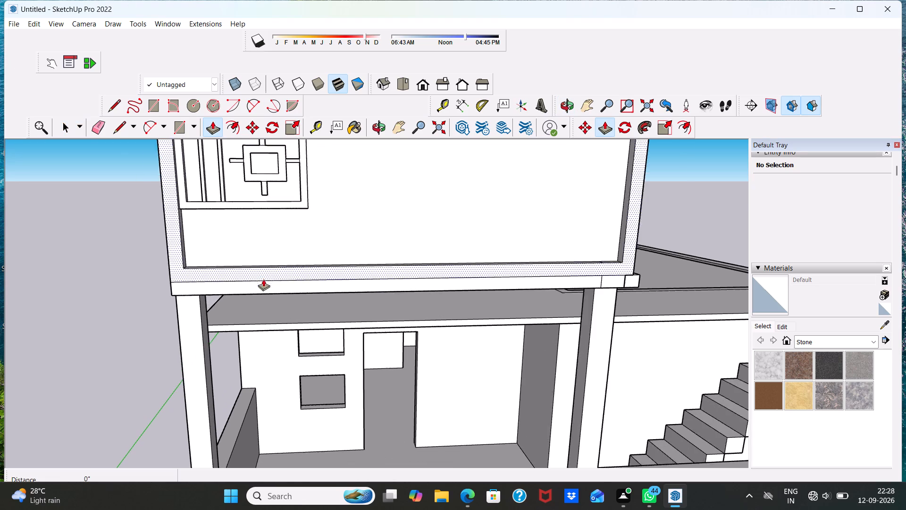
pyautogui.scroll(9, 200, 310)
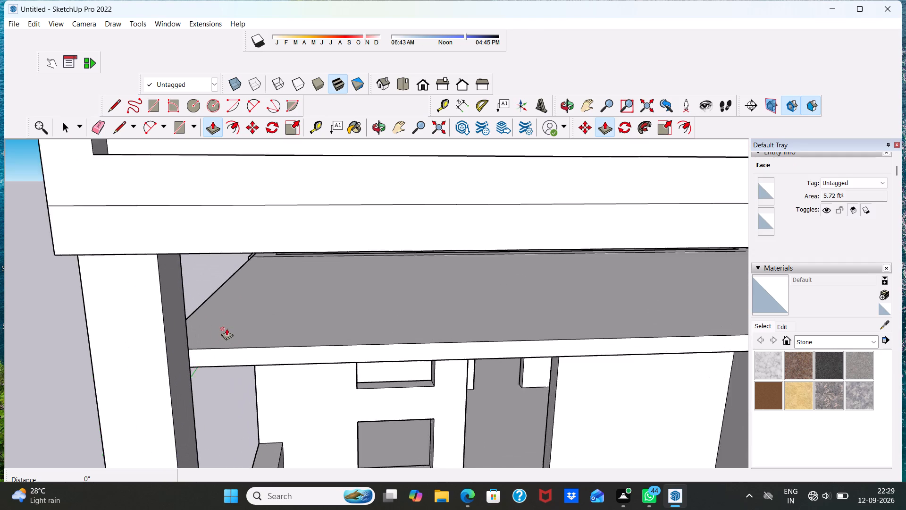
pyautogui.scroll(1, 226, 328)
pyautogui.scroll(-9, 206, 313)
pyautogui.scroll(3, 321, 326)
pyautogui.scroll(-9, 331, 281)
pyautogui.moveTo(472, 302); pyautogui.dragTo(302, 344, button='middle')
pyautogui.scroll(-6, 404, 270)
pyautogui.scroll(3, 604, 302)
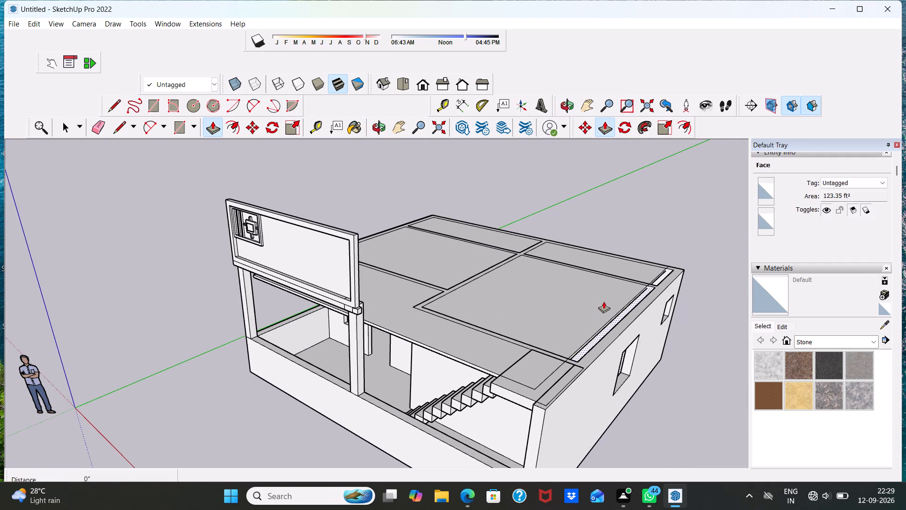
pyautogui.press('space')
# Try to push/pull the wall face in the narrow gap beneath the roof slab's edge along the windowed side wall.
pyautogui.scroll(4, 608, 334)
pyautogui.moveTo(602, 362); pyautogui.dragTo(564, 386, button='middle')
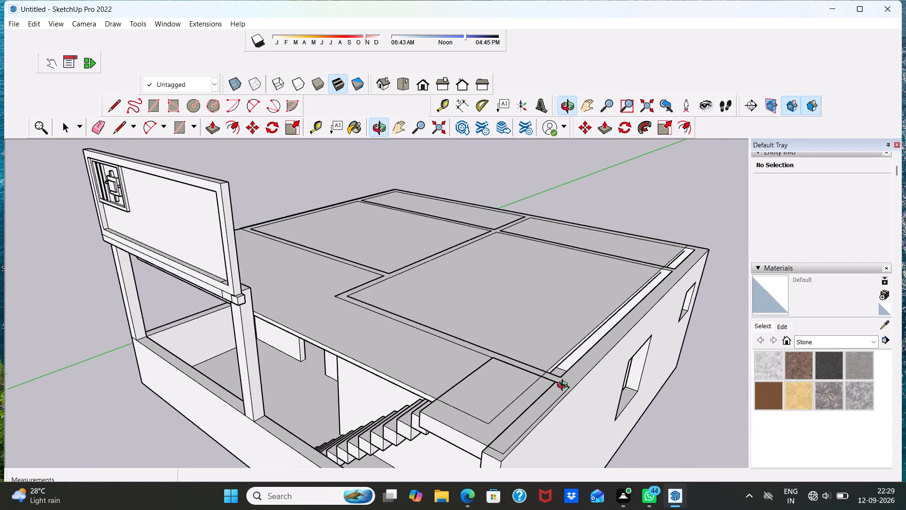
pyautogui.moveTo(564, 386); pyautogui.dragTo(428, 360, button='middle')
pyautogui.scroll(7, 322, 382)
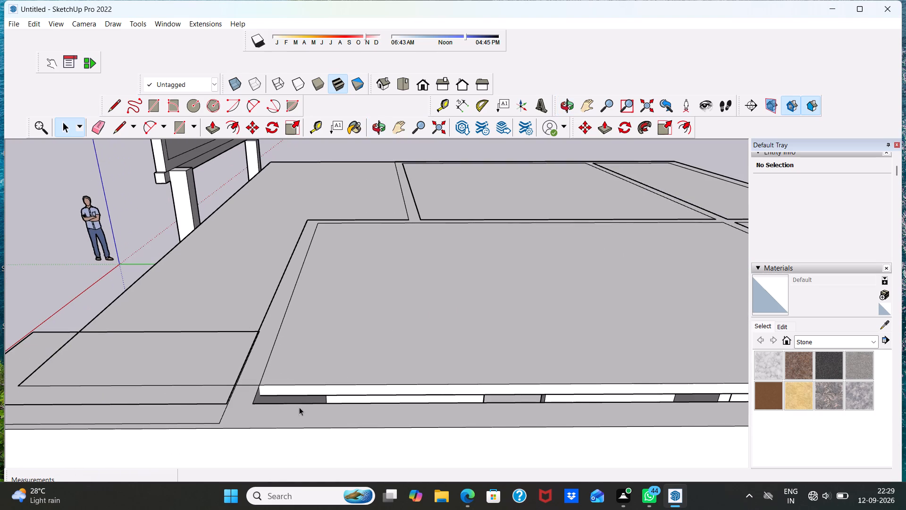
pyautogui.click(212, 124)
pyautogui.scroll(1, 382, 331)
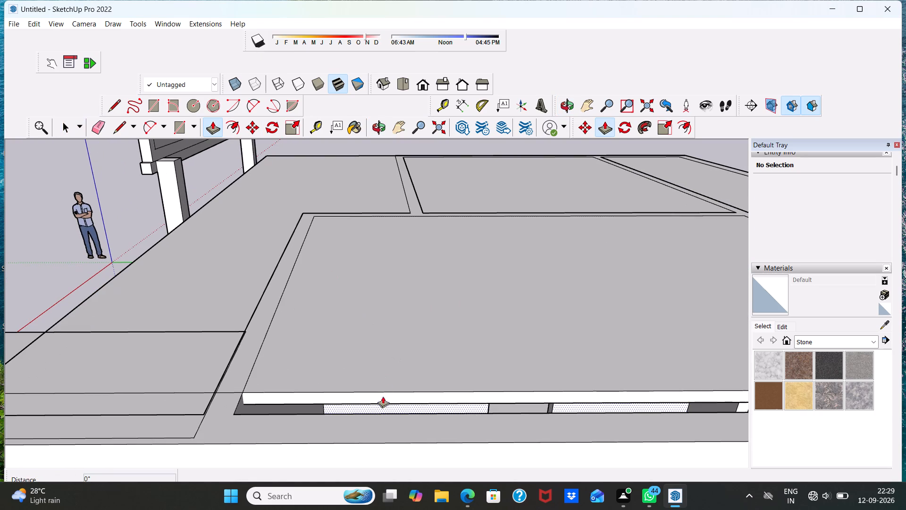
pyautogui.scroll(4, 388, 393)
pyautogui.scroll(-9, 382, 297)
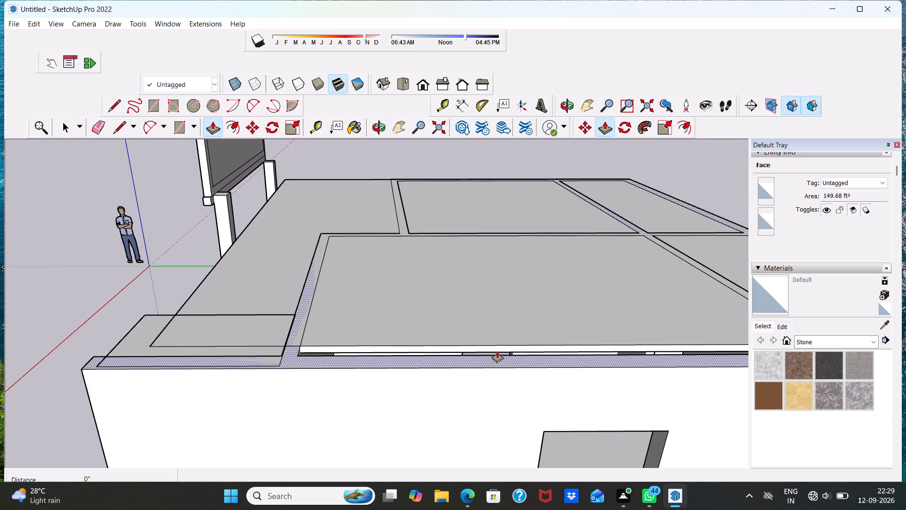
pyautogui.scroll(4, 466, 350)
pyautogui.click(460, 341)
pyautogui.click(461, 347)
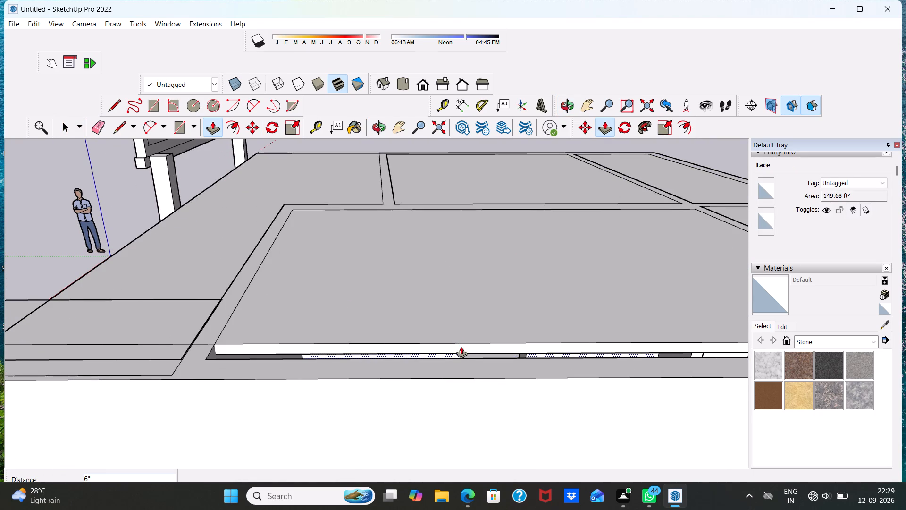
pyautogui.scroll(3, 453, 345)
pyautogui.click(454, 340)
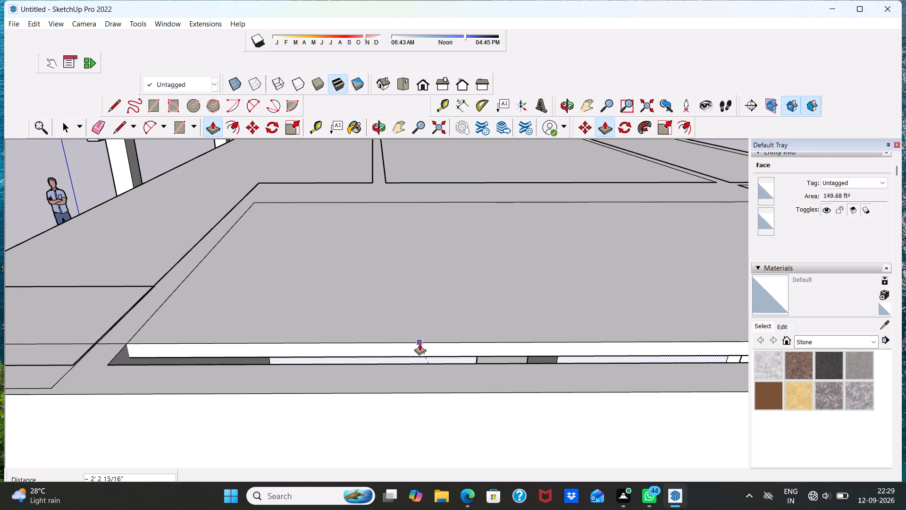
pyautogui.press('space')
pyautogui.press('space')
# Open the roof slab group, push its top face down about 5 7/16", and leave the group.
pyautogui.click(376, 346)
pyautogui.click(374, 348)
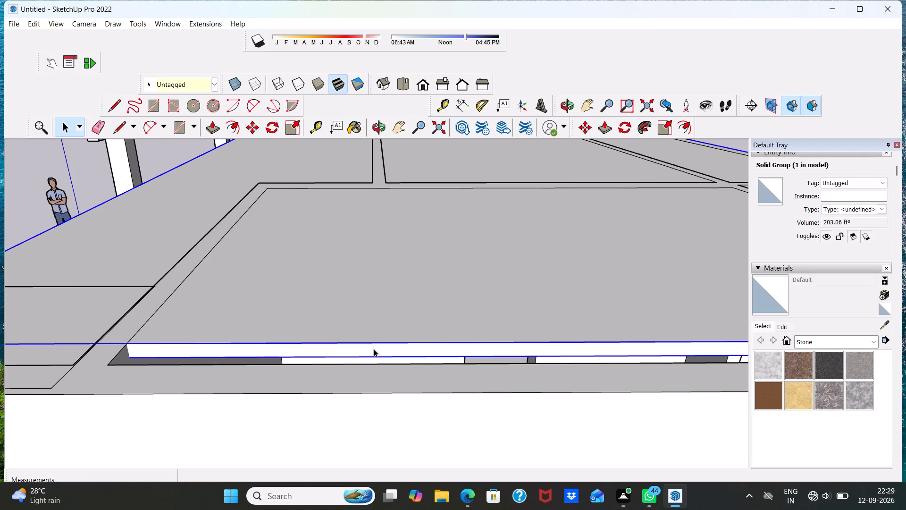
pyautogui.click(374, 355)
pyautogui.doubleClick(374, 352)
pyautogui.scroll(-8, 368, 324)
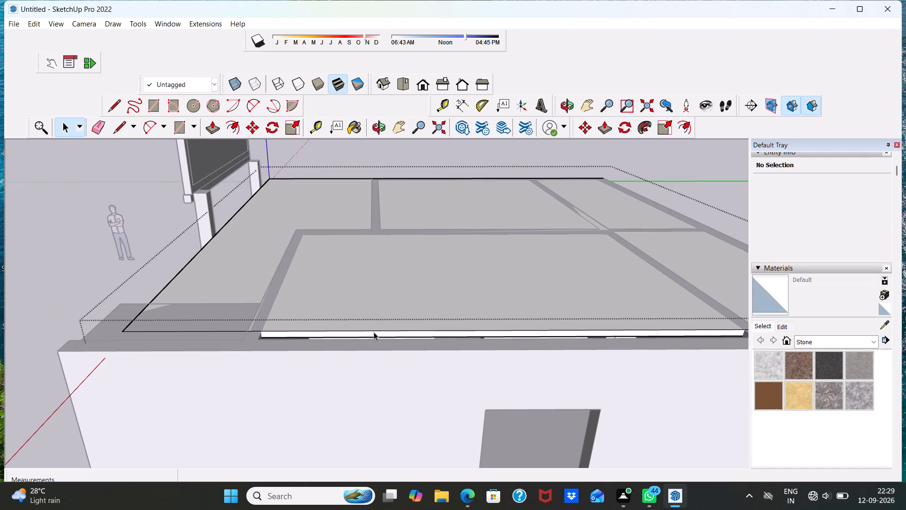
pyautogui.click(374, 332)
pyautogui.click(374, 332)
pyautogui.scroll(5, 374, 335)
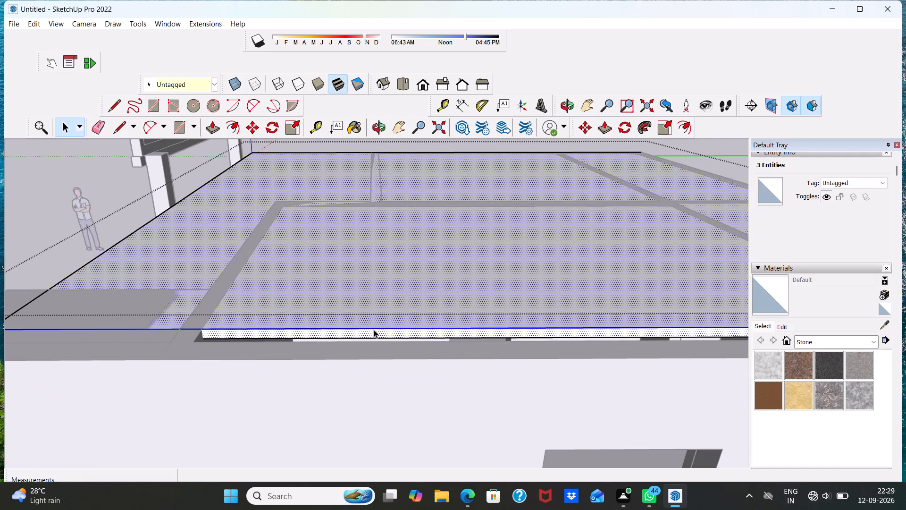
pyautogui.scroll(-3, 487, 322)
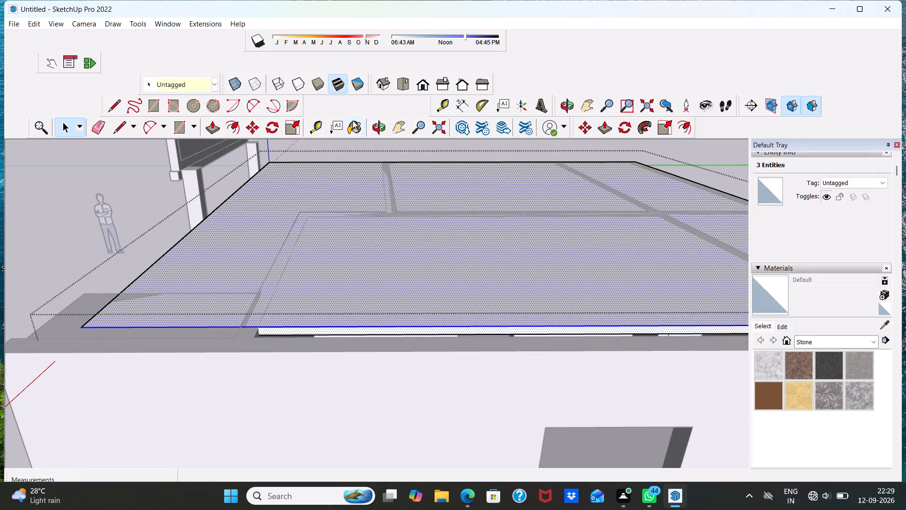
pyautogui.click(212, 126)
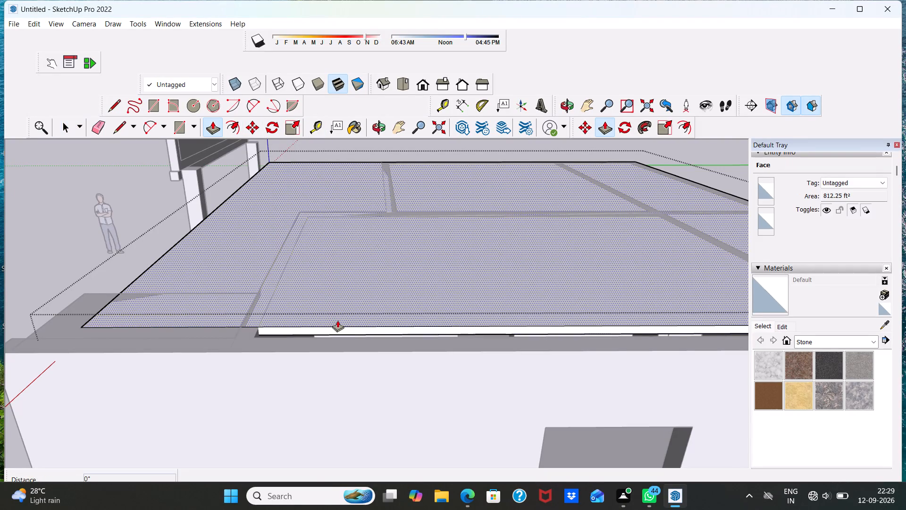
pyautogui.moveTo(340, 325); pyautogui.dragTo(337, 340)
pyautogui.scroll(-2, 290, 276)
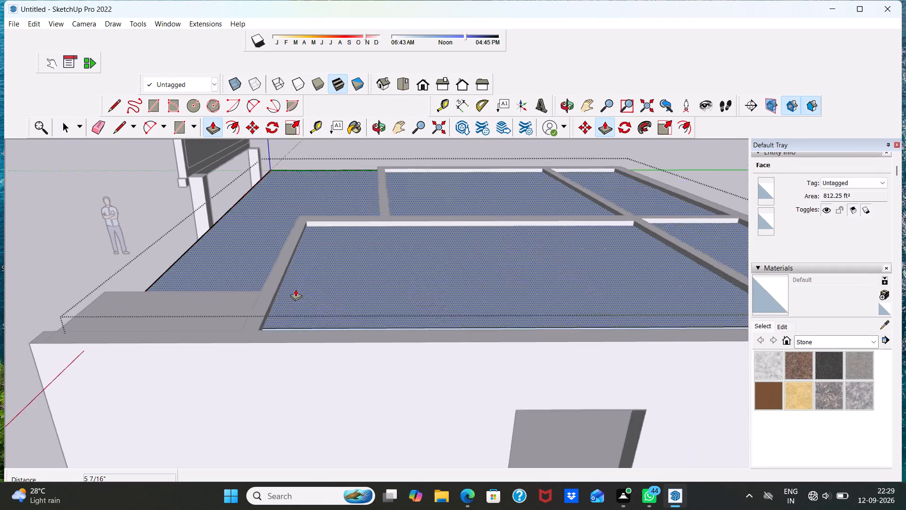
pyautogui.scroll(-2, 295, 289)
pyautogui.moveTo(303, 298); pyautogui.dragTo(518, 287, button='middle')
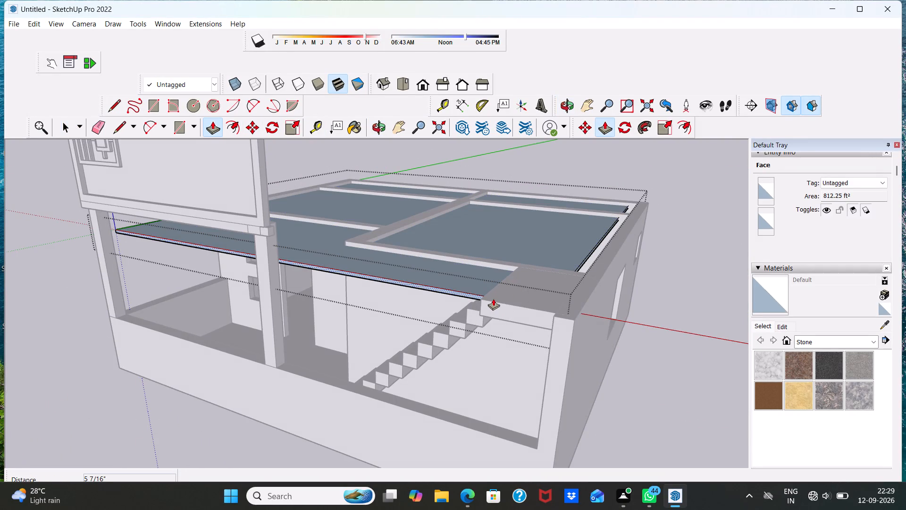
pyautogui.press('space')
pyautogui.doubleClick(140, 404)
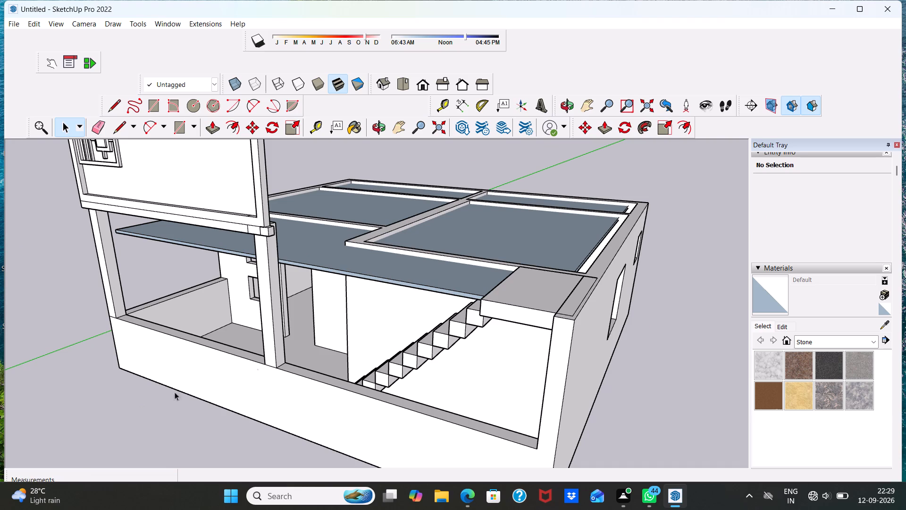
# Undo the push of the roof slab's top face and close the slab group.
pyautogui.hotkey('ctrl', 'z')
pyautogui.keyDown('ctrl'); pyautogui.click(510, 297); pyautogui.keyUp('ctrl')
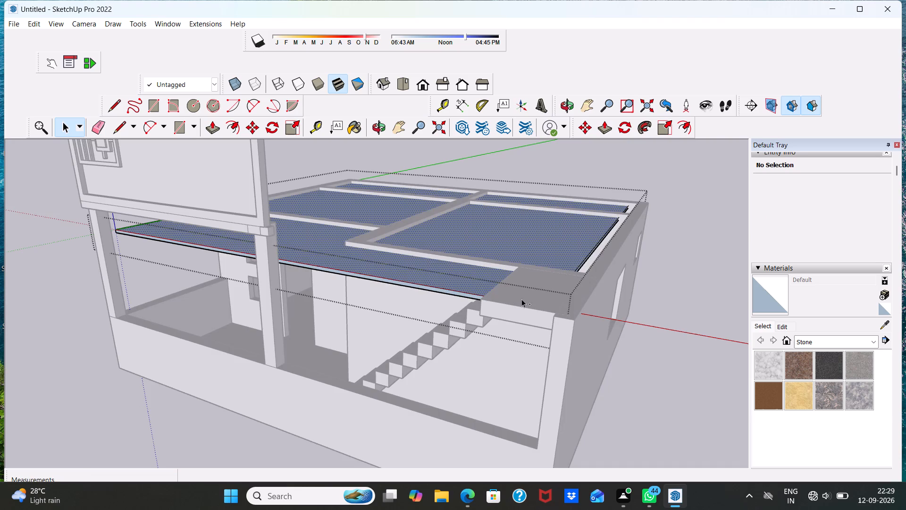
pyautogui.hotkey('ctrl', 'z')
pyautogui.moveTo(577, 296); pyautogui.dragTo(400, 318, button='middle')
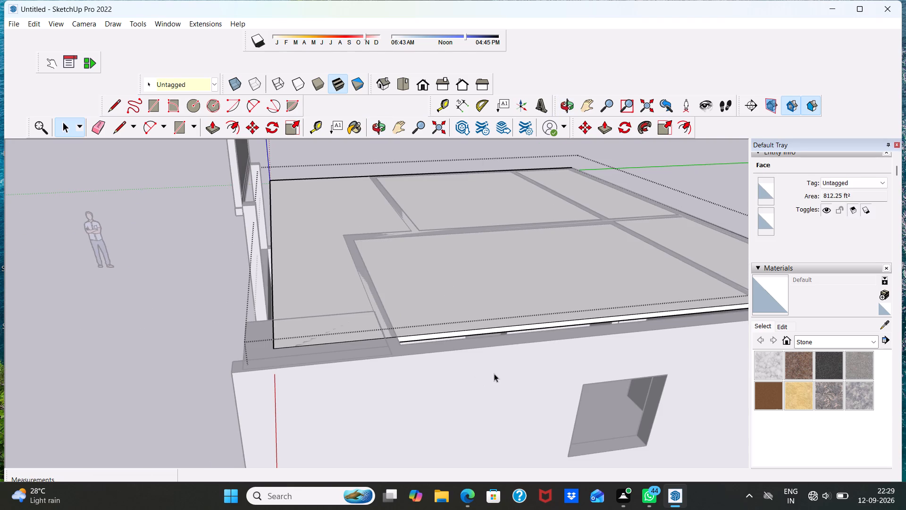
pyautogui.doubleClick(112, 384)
# Inside the roof slab group, pull the edge face beside the windowed side wall outward about 7 13/16" to cover the gap, then close the group.
pyautogui.scroll(-5, 596, 281)
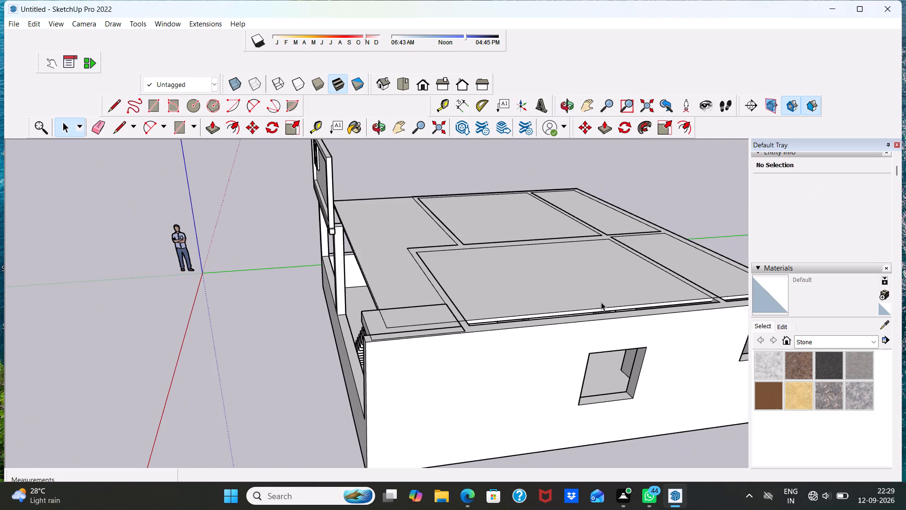
pyautogui.moveTo(601, 302); pyautogui.dragTo(505, 316, button='middle')
pyautogui.scroll(5, 500, 345)
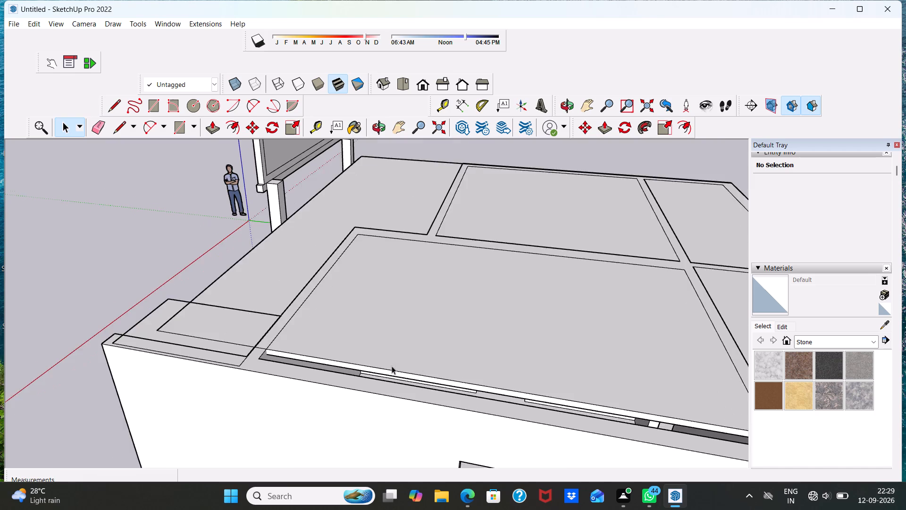
pyautogui.scroll(4, 364, 366)
pyautogui.scroll(10, 249, 352)
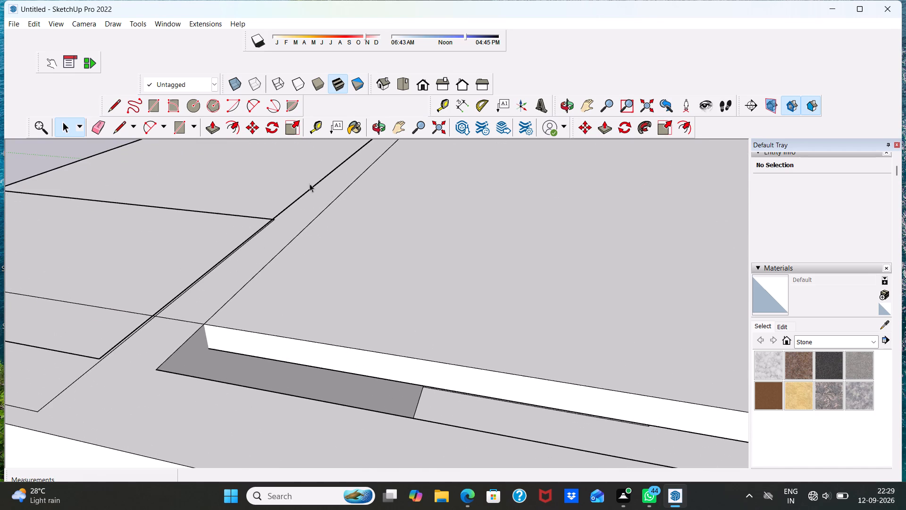
pyautogui.doubleClick(337, 352)
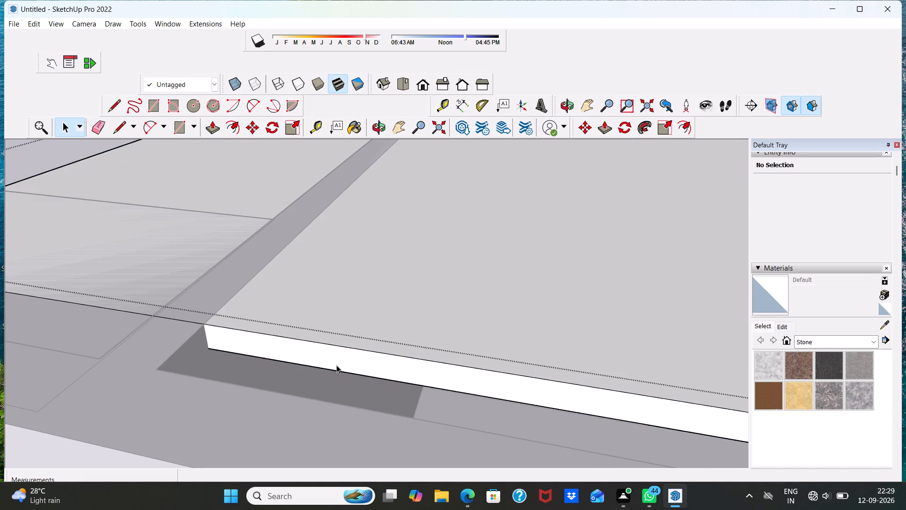
pyautogui.doubleClick(336, 366)
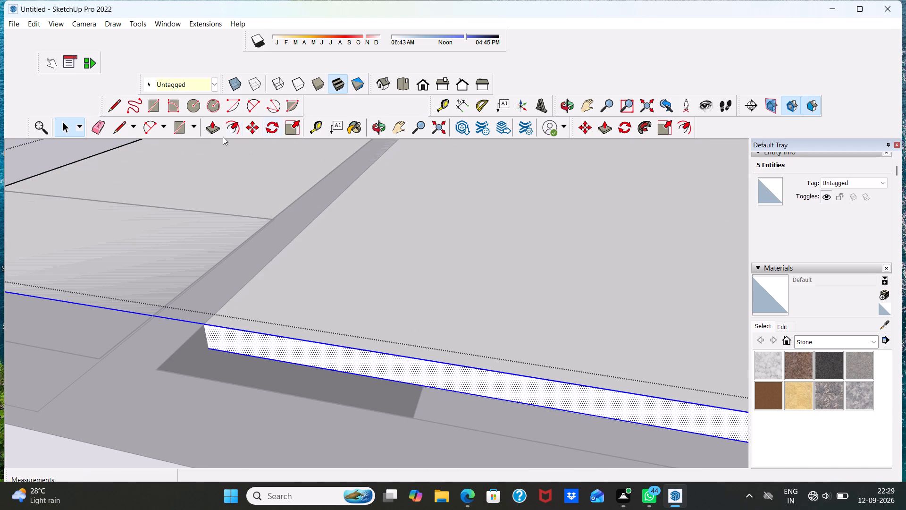
pyautogui.click(213, 130)
pyautogui.moveTo(265, 341); pyautogui.dragTo(218, 381)
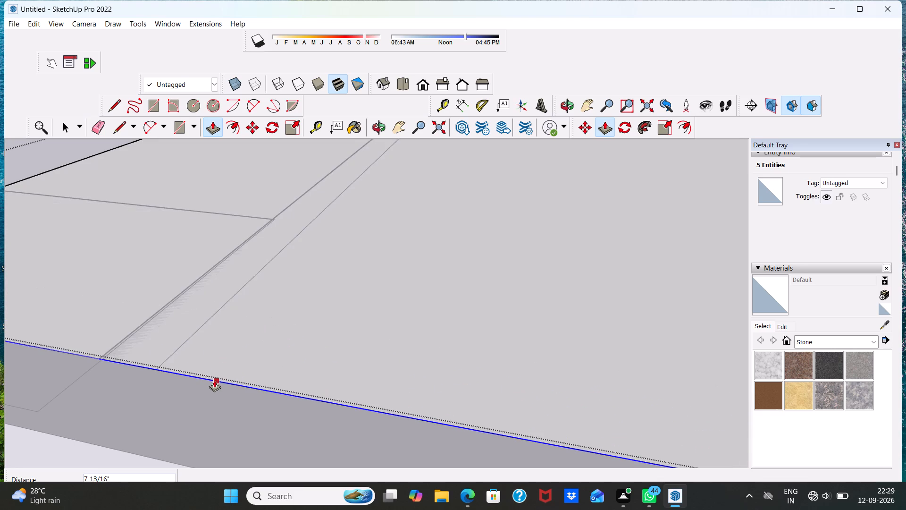
pyautogui.scroll(-6, 194, 314)
pyautogui.press('space')
pyautogui.scroll(-1, 164, 323)
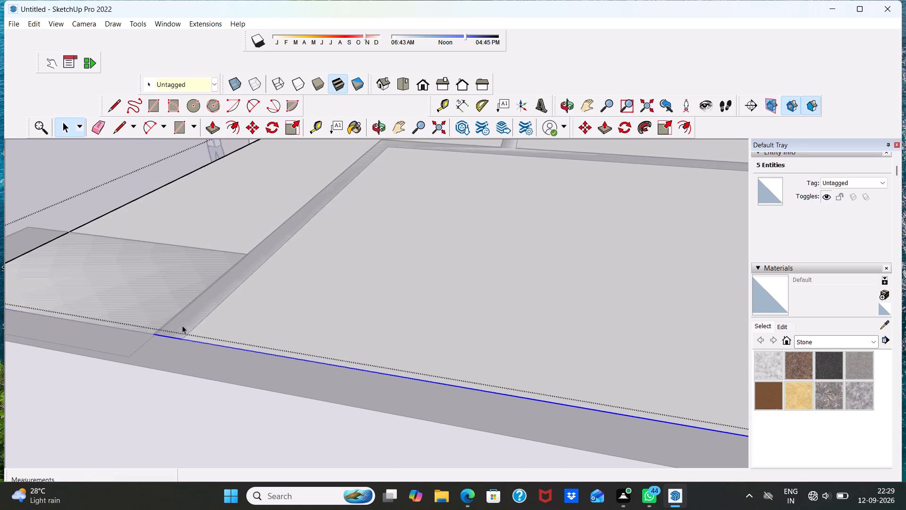
pyautogui.scroll(1, 235, 302)
pyautogui.scroll(-14, 255, 273)
pyautogui.doubleClick(164, 363)
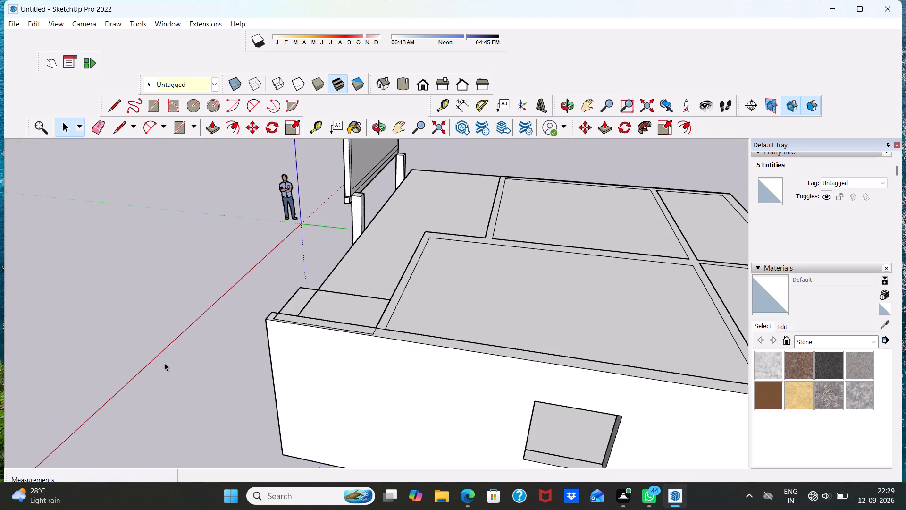
# Examine the extended roof slab from above, from below and from the front, including the staircase and porch.
pyautogui.moveTo(164, 363); pyautogui.dragTo(493, 250, button='middle')
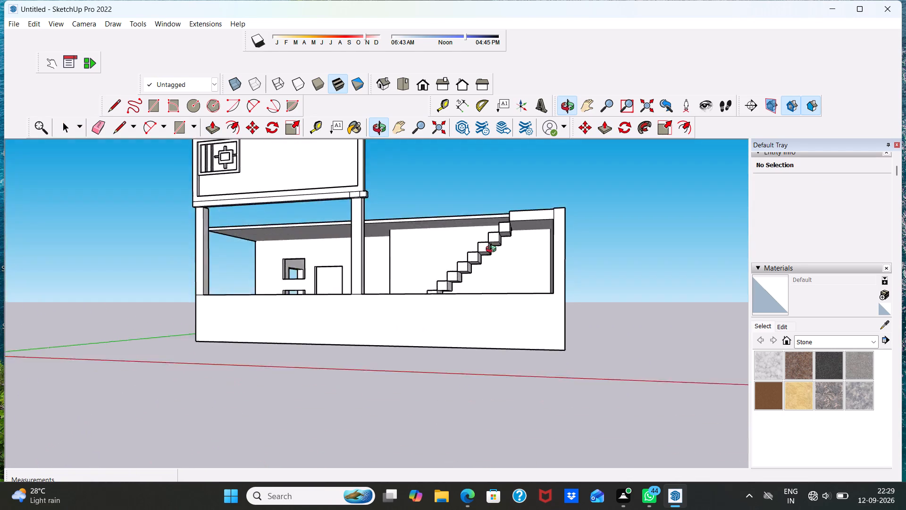
pyautogui.moveTo(493, 250); pyautogui.dragTo(578, 346, button='middle')
pyautogui.moveTo(512, 213); pyautogui.dragTo(557, 419, button='middle')
pyautogui.scroll(-3, 396, 265)
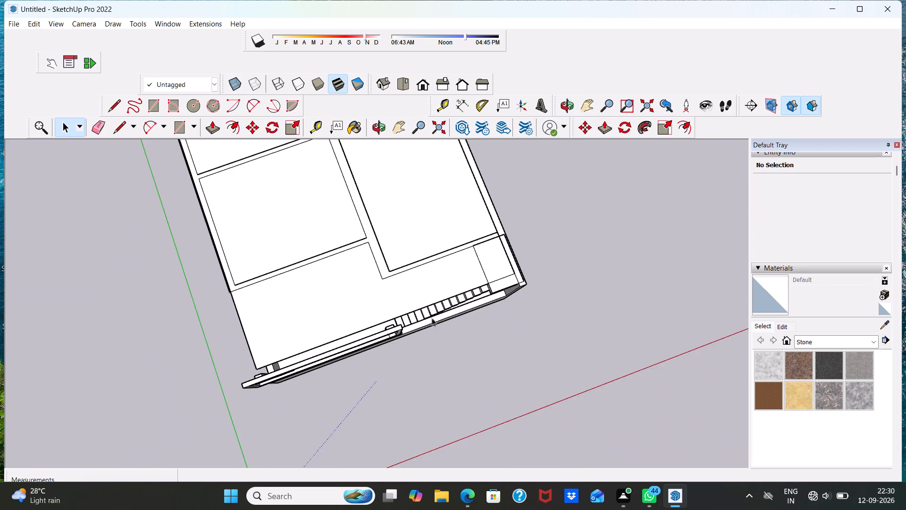
pyautogui.scroll(-5, 432, 318)
pyautogui.moveTo(357, 223); pyautogui.dragTo(407, 365, button='middle')
pyautogui.scroll(4, 379, 237)
pyautogui.scroll(-2, 381, 246)
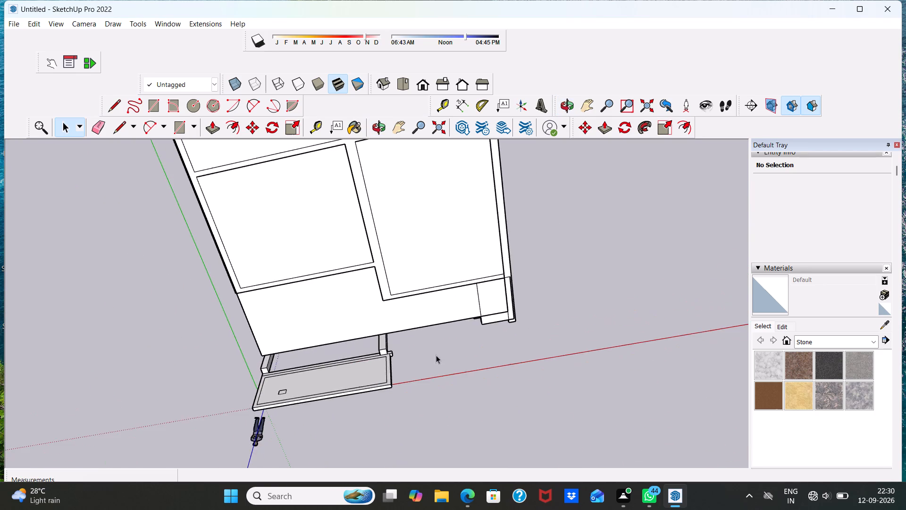
pyautogui.scroll(-7, 446, 275)
pyautogui.scroll(10, 460, 188)
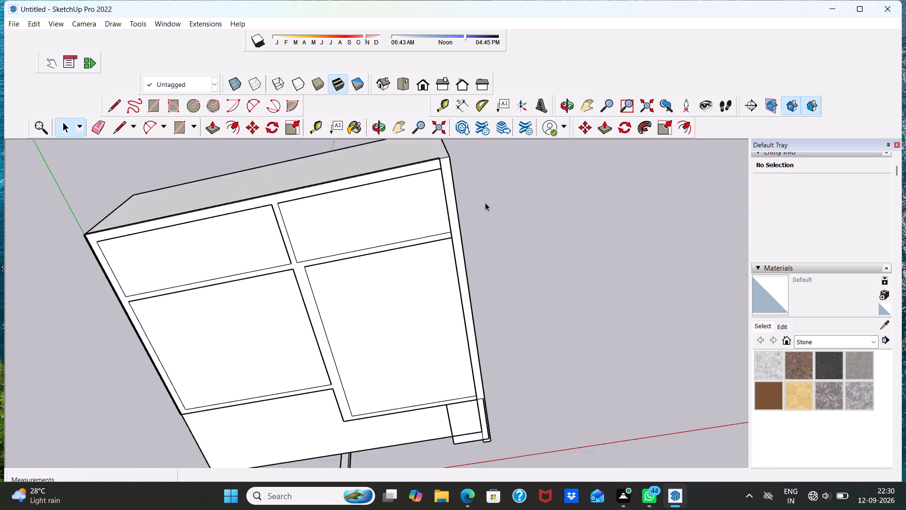
pyautogui.scroll(4, 485, 203)
pyautogui.moveTo(379, 203); pyautogui.dragTo(412, 123, button='middle')
pyautogui.scroll(-8, 382, 224)
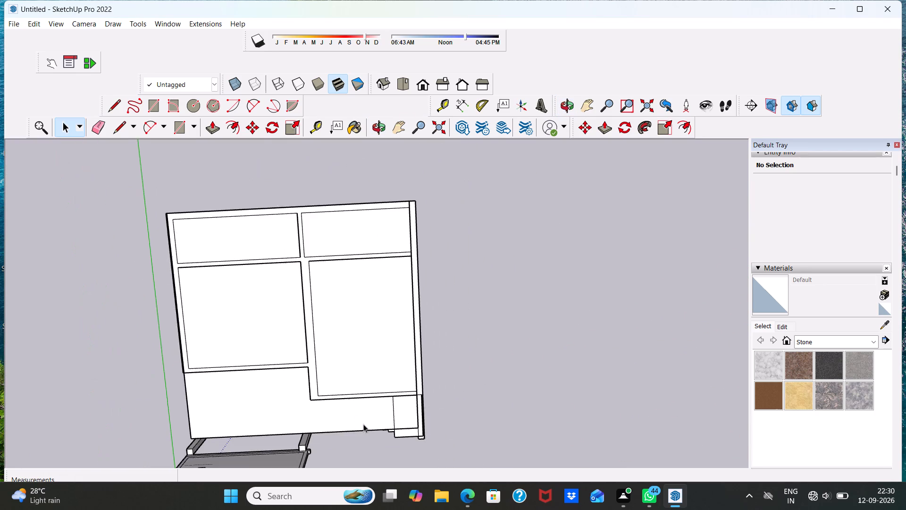
pyautogui.moveTo(363, 424); pyautogui.dragTo(371, 132, button='middle')
pyautogui.moveTo(325, 466); pyautogui.dragTo(380, 340, button='middle')
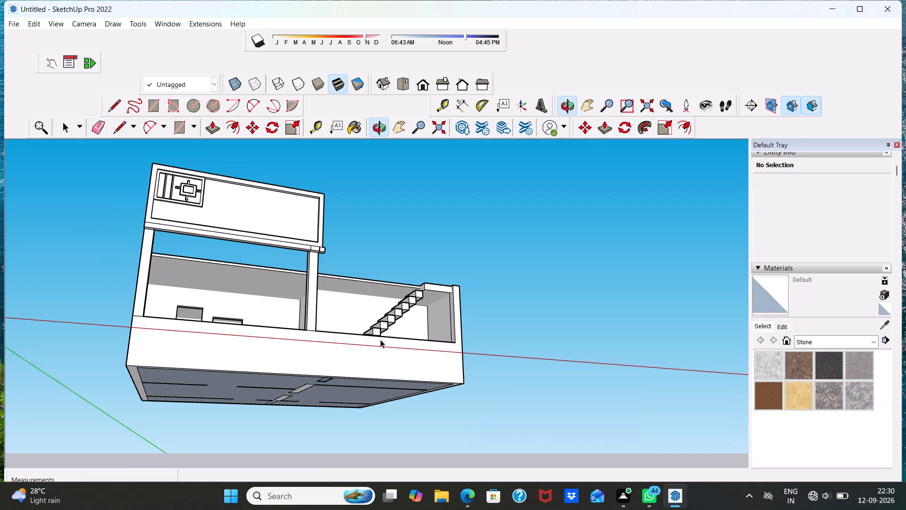
pyautogui.moveTo(291, 303); pyautogui.dragTo(225, 375, button='middle')
pyautogui.scroll(4, 222, 340)
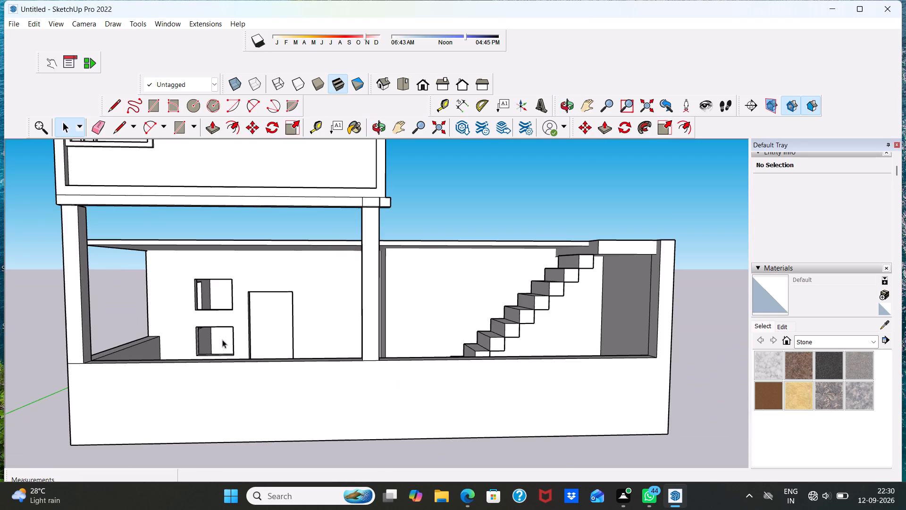
pyautogui.moveTo(228, 309); pyautogui.dragTo(233, 350, button='middle')
pyautogui.scroll(5, 124, 297)
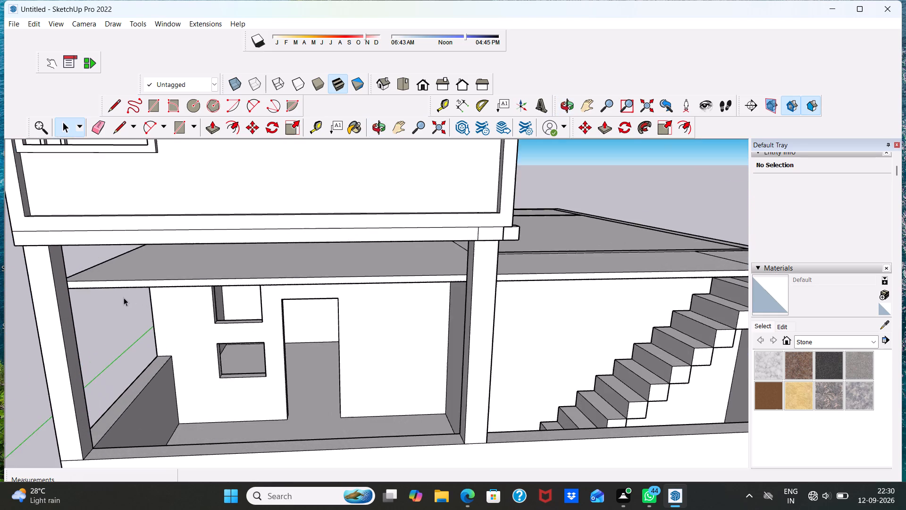
# Examine the front of the house, including the raised parapet panel, the porch and the staircase.
pyautogui.scroll(3, 124, 297)
pyautogui.scroll(1, 88, 281)
pyautogui.scroll(-8, 75, 266)
pyautogui.scroll(-3, 246, 335)
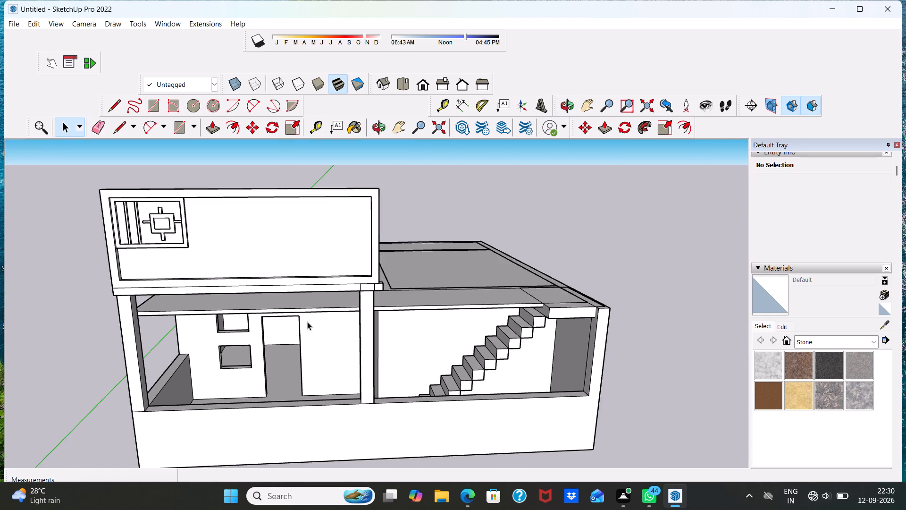
pyautogui.scroll(-1, 309, 321)
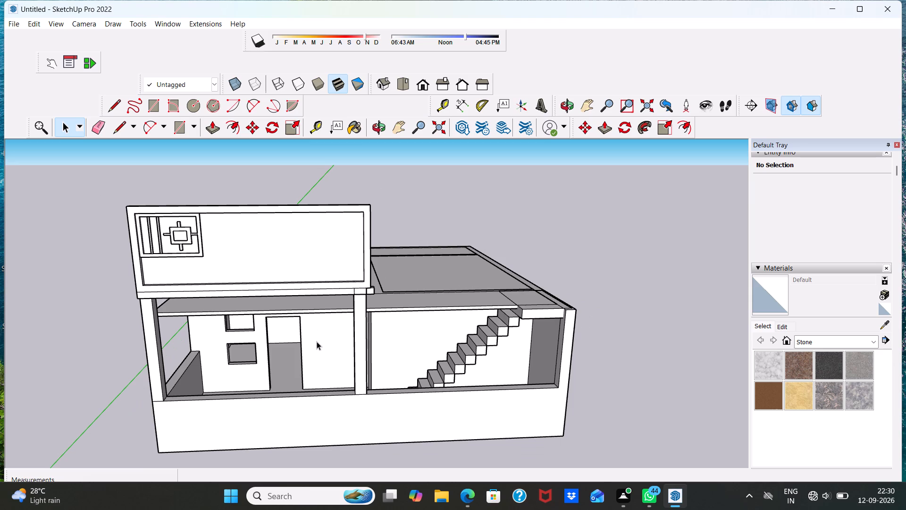
pyautogui.scroll(1, 317, 341)
pyautogui.scroll(-2, 286, 289)
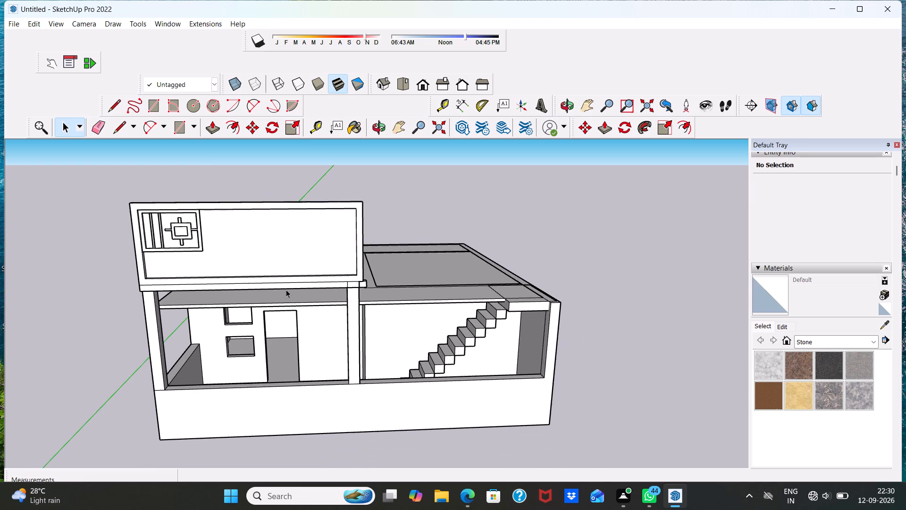
pyautogui.scroll(-3, 286, 289)
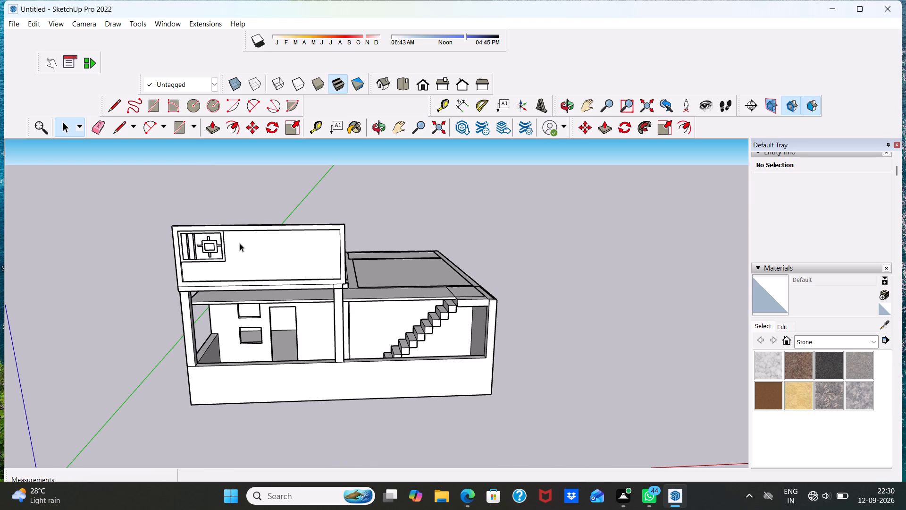
pyautogui.scroll(1, 257, 229)
pyautogui.scroll(-1, 264, 257)
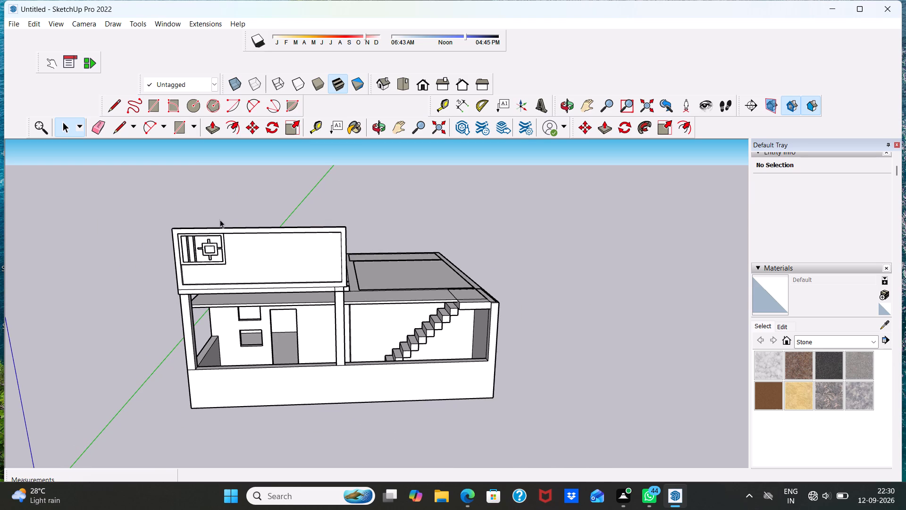
# Draw a line about 5 1/4" long up the parapet frame's front face, from the decorative panel's upper inner corner to the top edge.
pyautogui.scroll(15, 215, 221)
pyautogui.scroll(-1, 230, 220)
pyautogui.scroll(2, 244, 260)
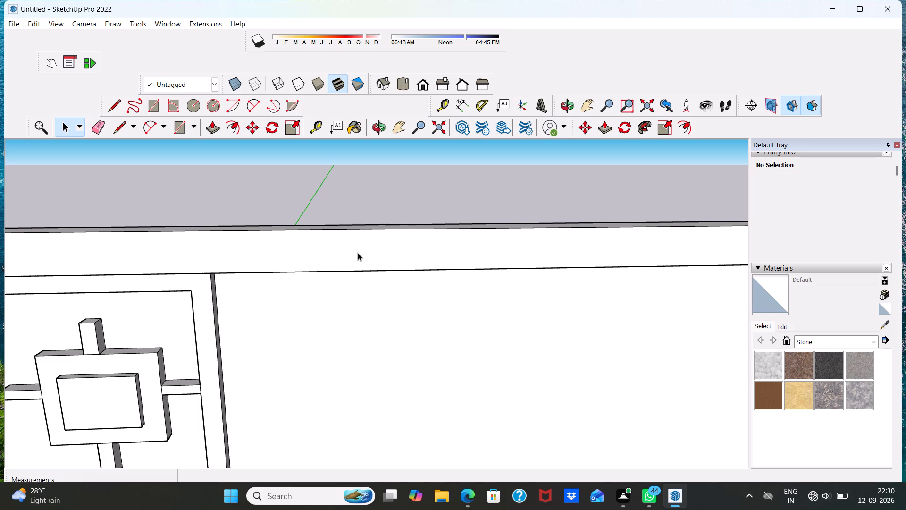
pyautogui.scroll(-2, 373, 233)
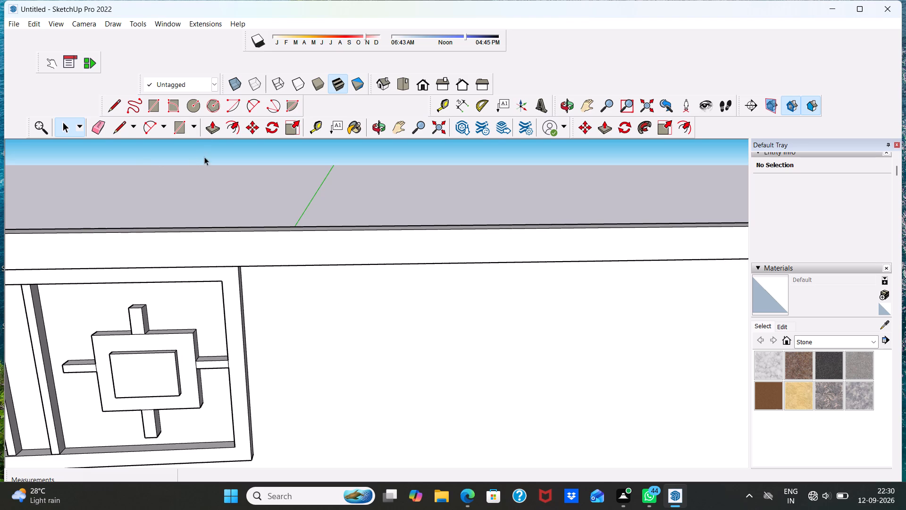
pyautogui.click(117, 129)
pyautogui.scroll(5, 264, 242)
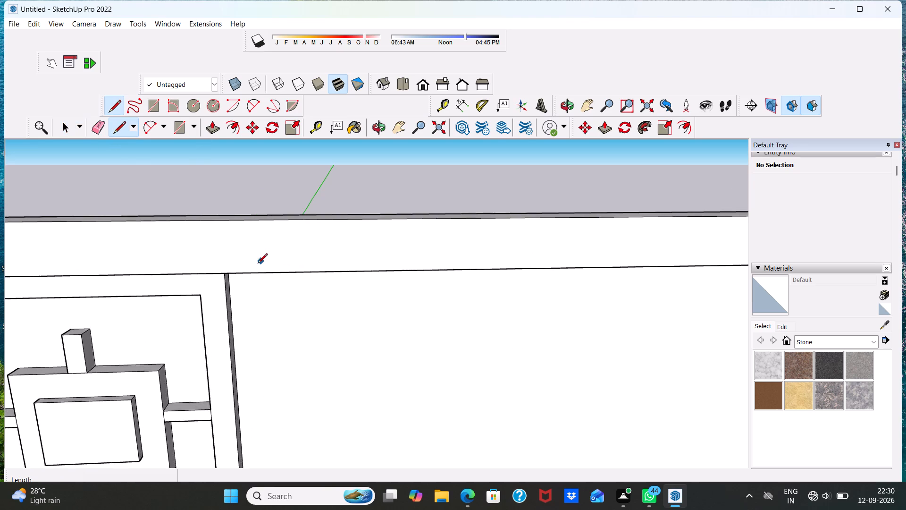
pyautogui.scroll(7, 258, 264)
pyautogui.scroll(3, 205, 281)
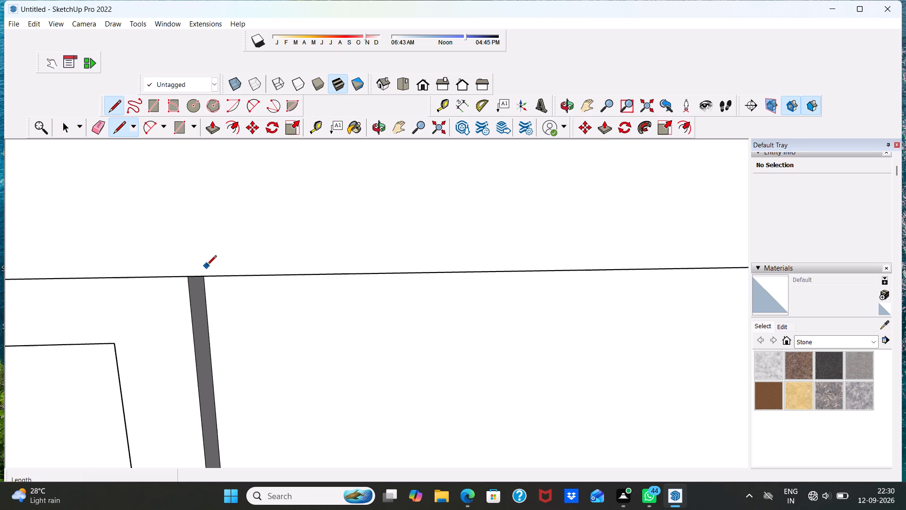
pyautogui.scroll(3, 207, 266)
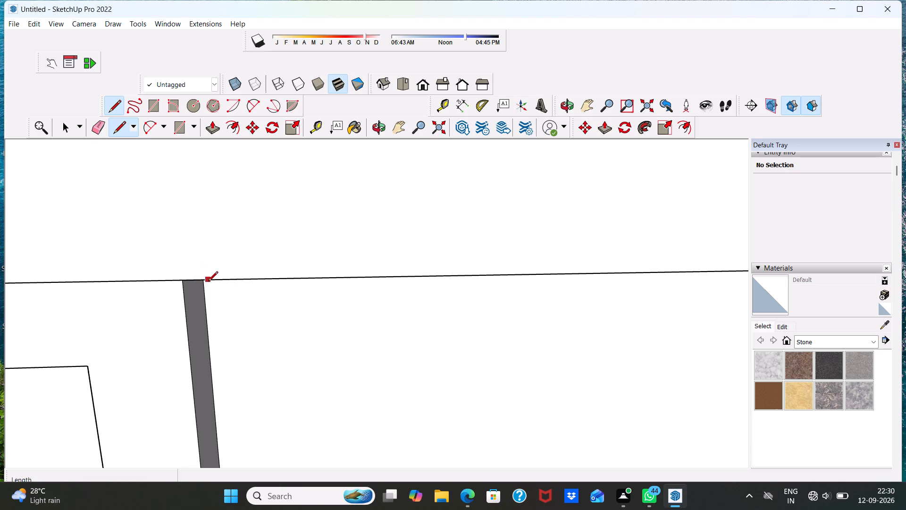
pyautogui.click(202, 279)
pyautogui.scroll(-18, 211, 207)
pyautogui.scroll(3, 219, 207)
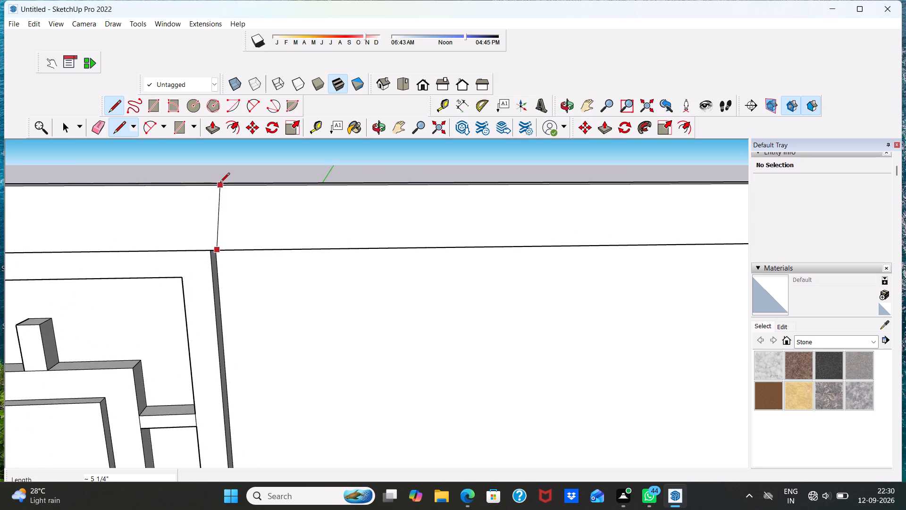
pyautogui.click(213, 184)
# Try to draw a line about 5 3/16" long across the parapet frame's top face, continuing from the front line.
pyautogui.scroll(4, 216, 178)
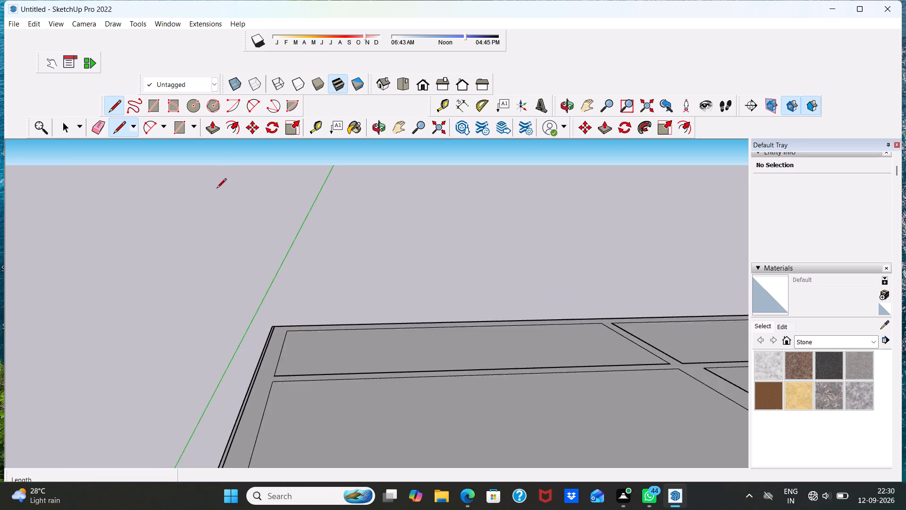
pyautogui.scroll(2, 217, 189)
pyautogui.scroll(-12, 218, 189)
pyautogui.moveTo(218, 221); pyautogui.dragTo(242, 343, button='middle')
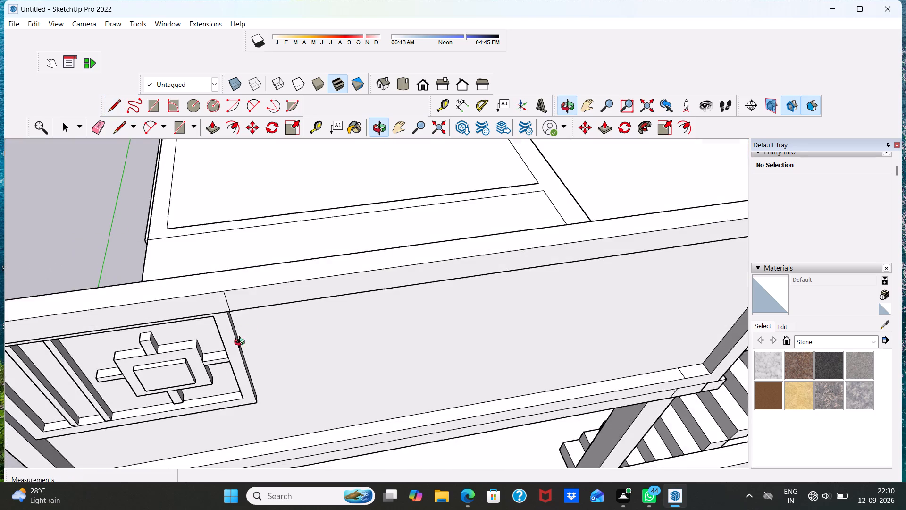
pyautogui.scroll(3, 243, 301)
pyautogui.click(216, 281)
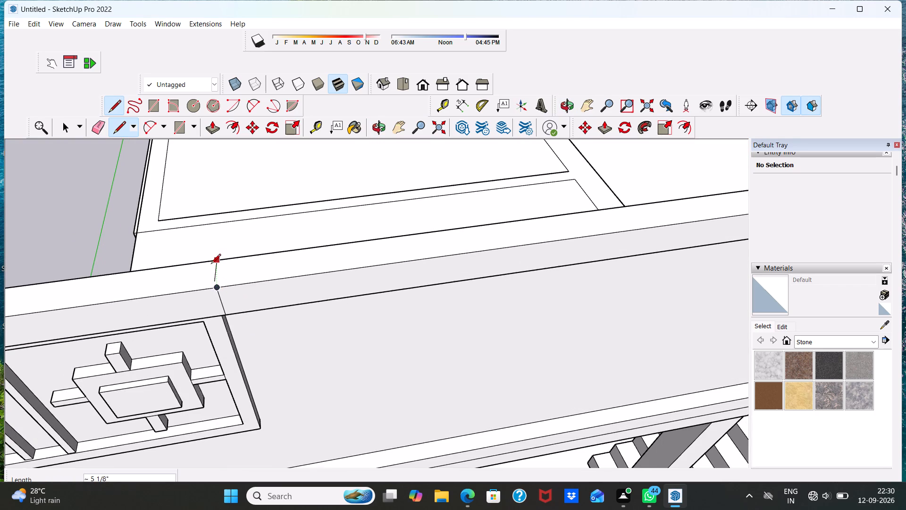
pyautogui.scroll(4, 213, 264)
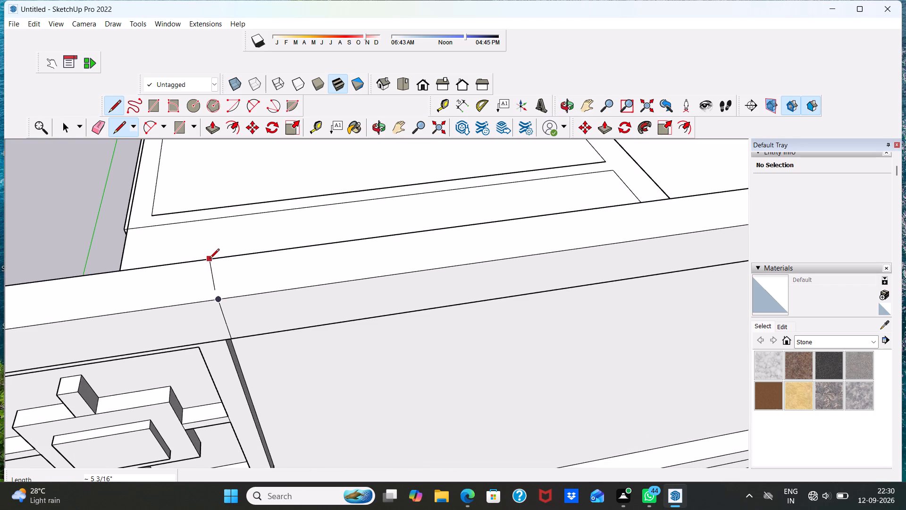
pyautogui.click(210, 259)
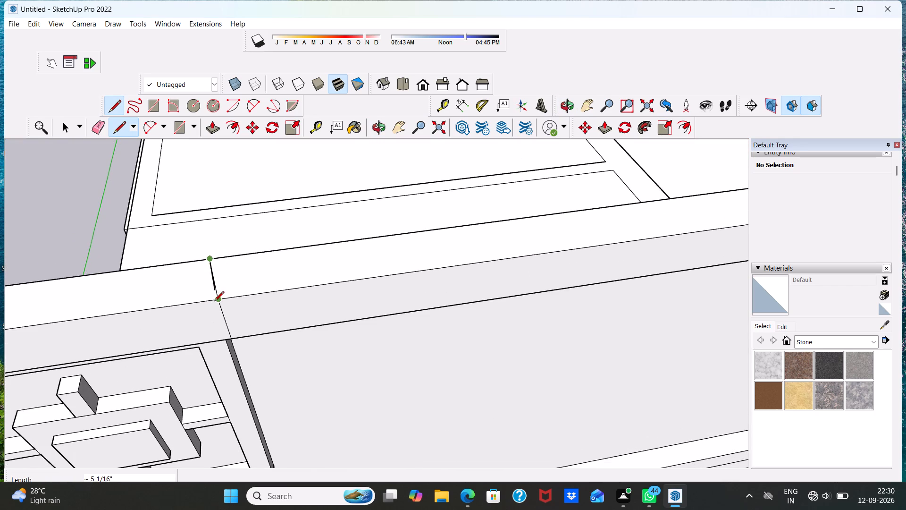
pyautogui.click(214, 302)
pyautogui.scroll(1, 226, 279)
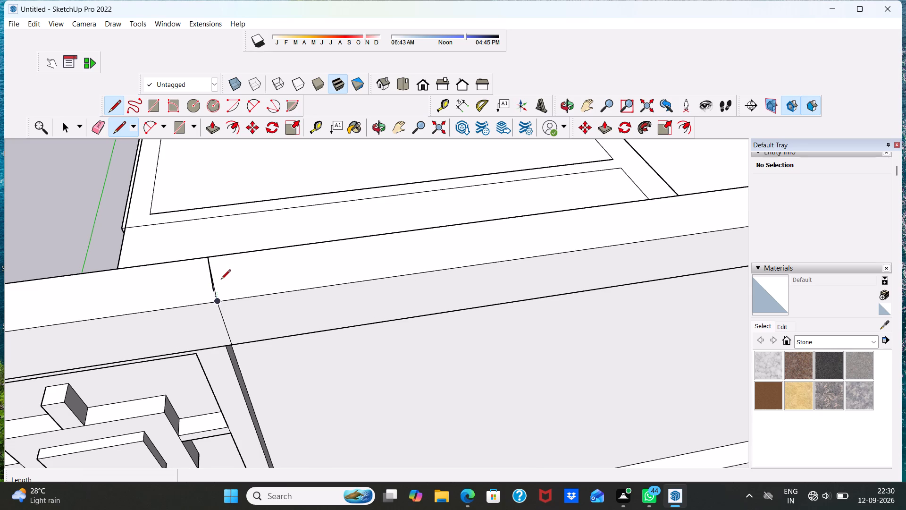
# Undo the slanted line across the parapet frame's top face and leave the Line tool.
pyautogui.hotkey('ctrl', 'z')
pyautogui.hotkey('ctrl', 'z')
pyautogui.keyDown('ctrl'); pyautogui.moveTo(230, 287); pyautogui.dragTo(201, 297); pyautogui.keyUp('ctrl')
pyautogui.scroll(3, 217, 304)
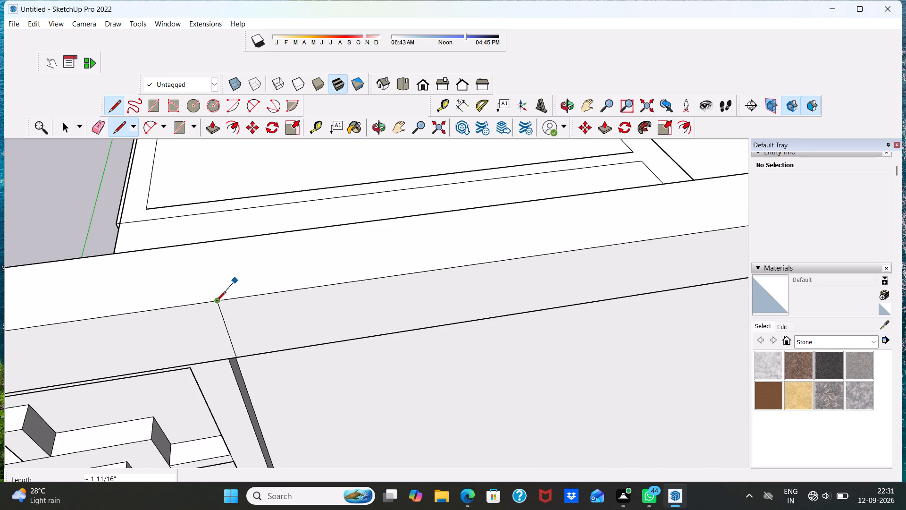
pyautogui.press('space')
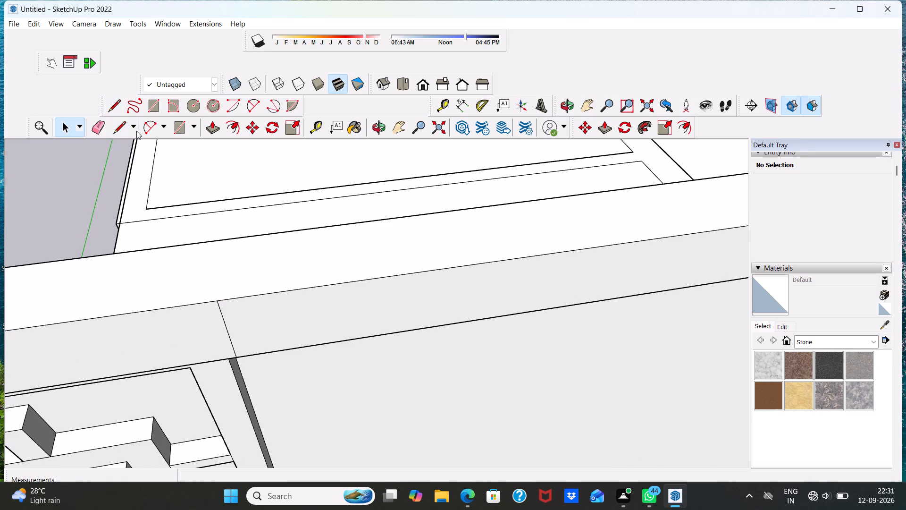
# Draw a 5" line straight across the parapet frame's top face, from the front line's upper end to the rear edge.
pyautogui.click(120, 129)
pyautogui.scroll(3, 216, 285)
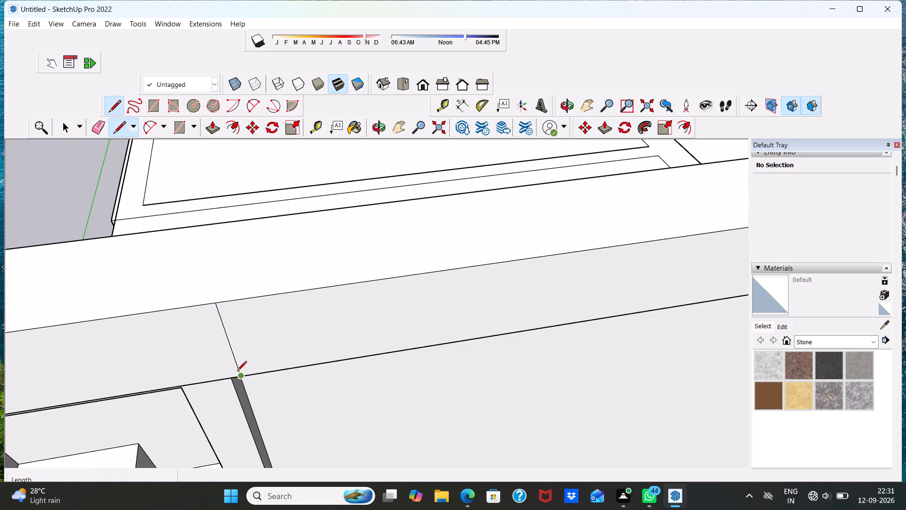
pyautogui.scroll(-9, 226, 313)
pyautogui.scroll(-3, 271, 378)
pyautogui.scroll(-4, 245, 292)
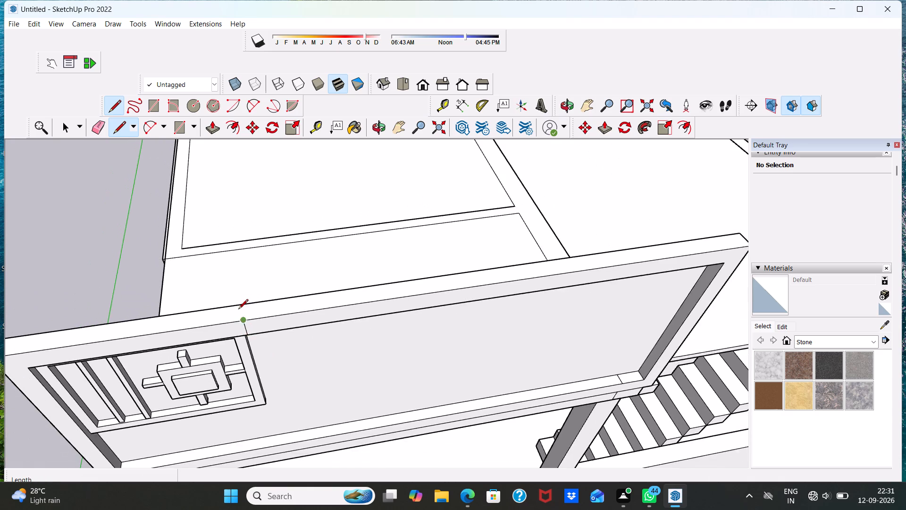
pyautogui.scroll(9, 238, 310)
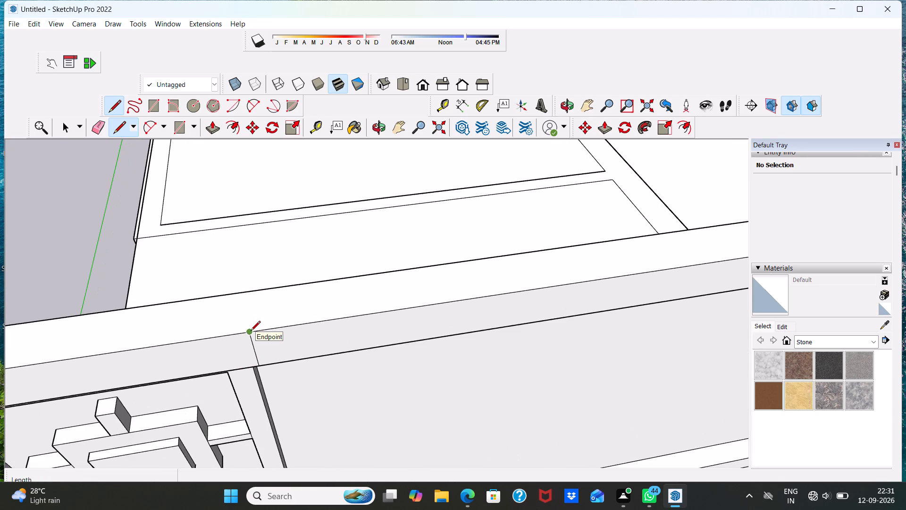
pyautogui.click(251, 331)
pyautogui.click(246, 292)
# Continue the dividing line about 5 3/16" down the parapet's rear face, from the top edge to the inner border line.
pyautogui.scroll(-8, 233, 279)
pyautogui.moveTo(250, 286); pyautogui.dragTo(200, 431, button='middle')
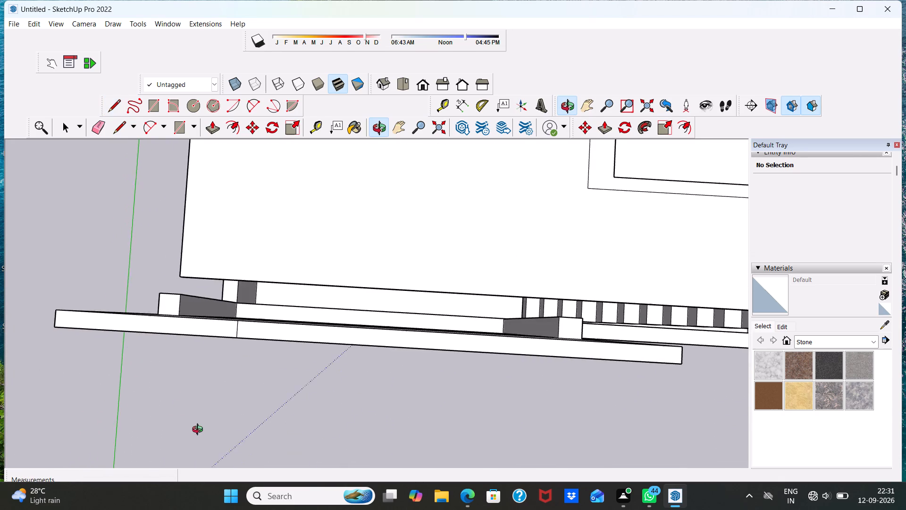
pyautogui.moveTo(200, 431); pyautogui.dragTo(199, 427, button='middle')
pyautogui.moveTo(242, 323); pyautogui.dragTo(196, 413, button='middle')
pyautogui.scroll(6, 262, 371)
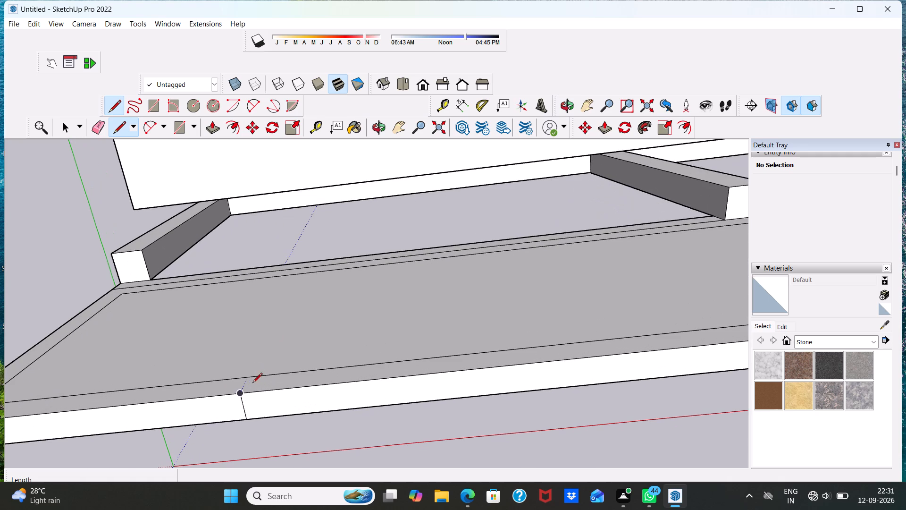
pyautogui.click(237, 392)
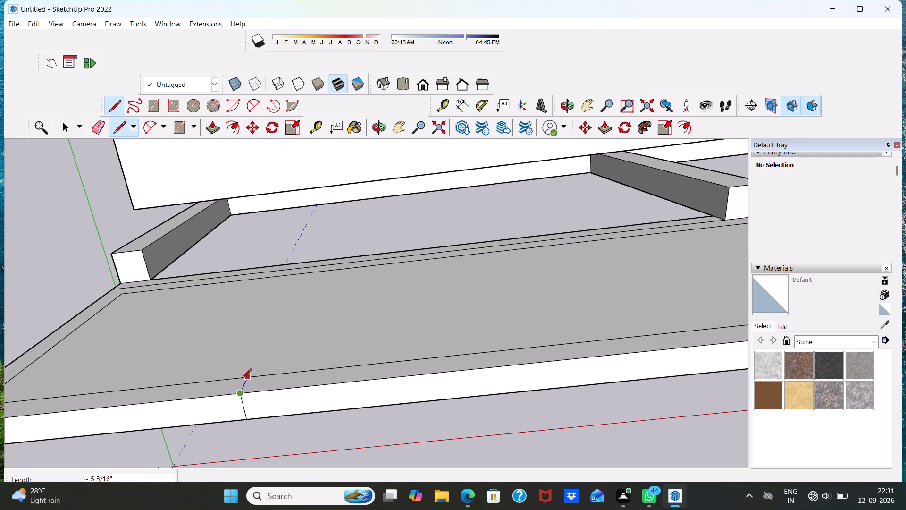
pyautogui.click(245, 378)
pyautogui.scroll(-1, 250, 364)
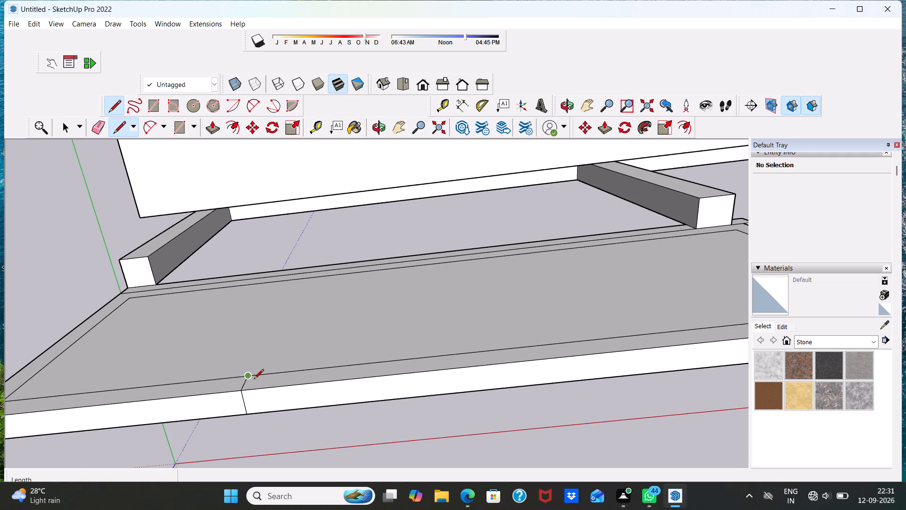
pyautogui.press('space')
# Draw a line across the underside of the parapet's top rail, from the front dividing line to the recessed panel face.
pyautogui.moveTo(261, 400); pyautogui.dragTo(216, 170, button='middle')
pyautogui.moveTo(284, 258); pyautogui.dragTo(319, 124, button='middle')
pyautogui.scroll(1, 319, 124)
pyautogui.moveTo(274, 242); pyautogui.dragTo(283, 150, button='middle')
pyautogui.scroll(1, 285, 155)
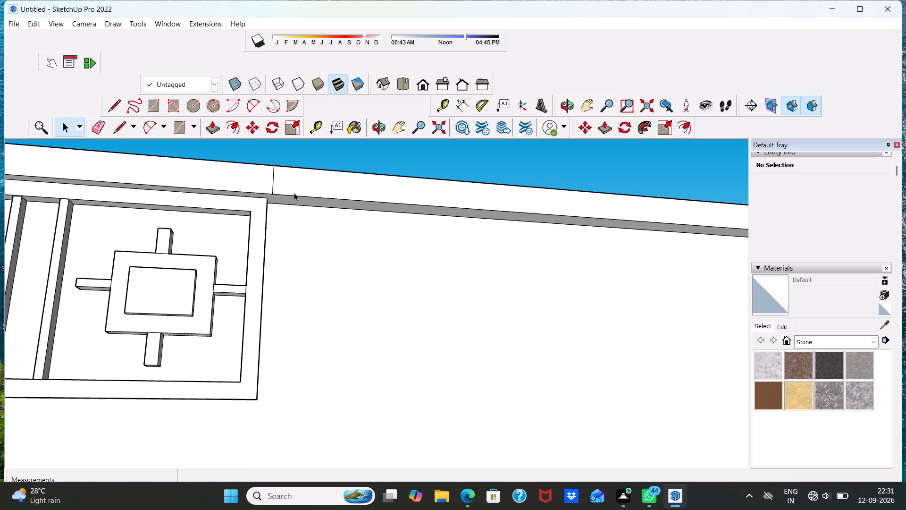
pyautogui.scroll(9, 294, 192)
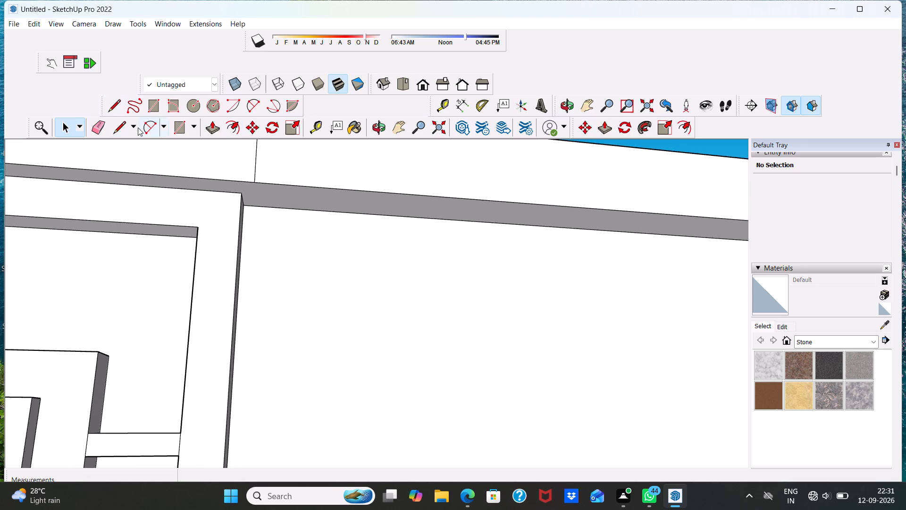
pyautogui.click(119, 126)
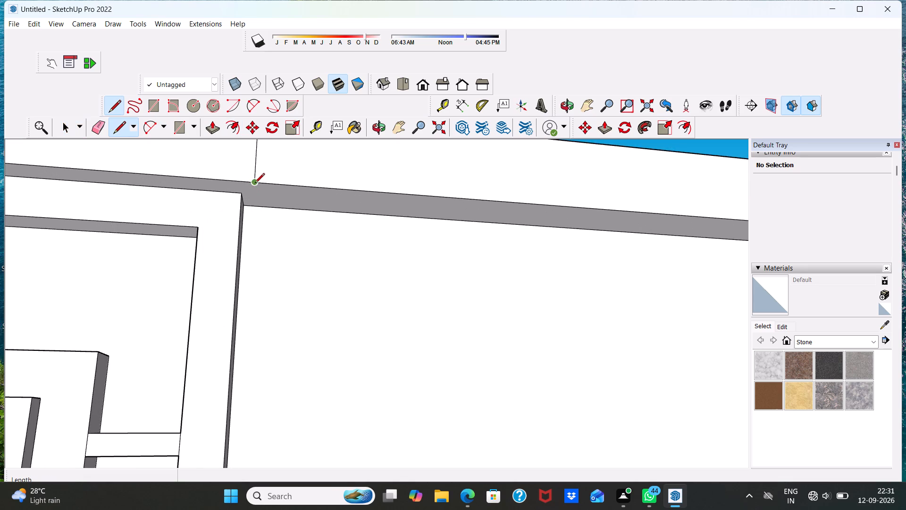
pyautogui.click(255, 185)
pyautogui.scroll(14, 258, 202)
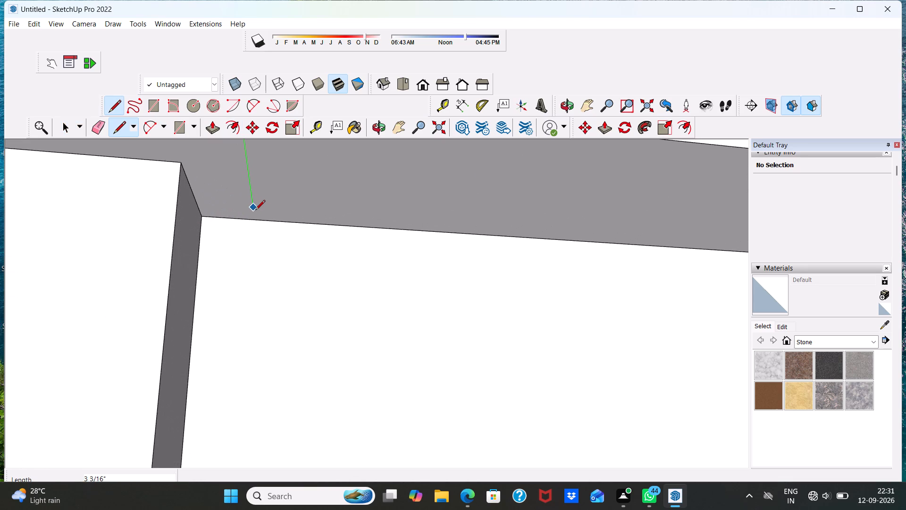
pyautogui.scroll(2, 255, 211)
pyautogui.click(245, 223)
pyautogui.scroll(-18, 254, 207)
pyautogui.press('space')
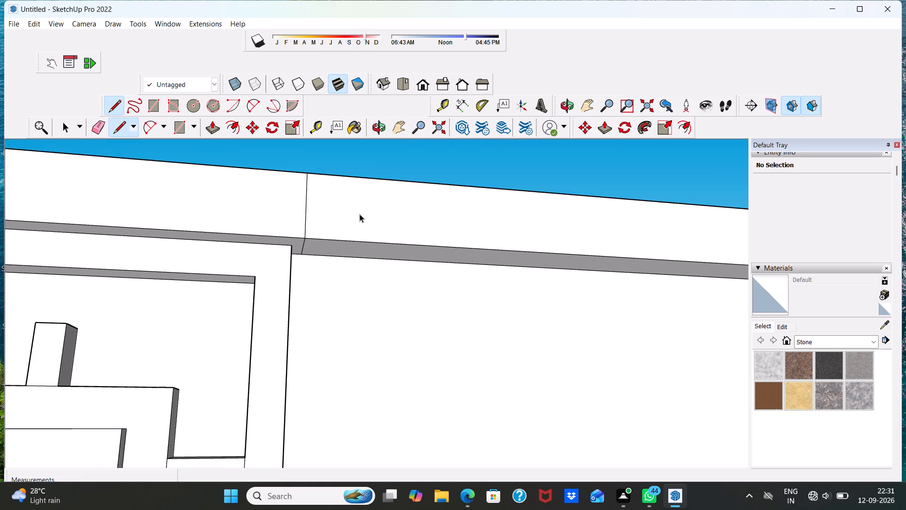
# Erase the top rail's lower front edge on the plain-wall side of the dividing line, opening up the rail there.
pyautogui.scroll(-1, 353, 192)
pyautogui.moveTo(353, 192); pyautogui.dragTo(324, 391, button='middle')
pyautogui.scroll(-2, 336, 220)
pyautogui.moveTo(348, 297); pyautogui.dragTo(356, 395, button='middle')
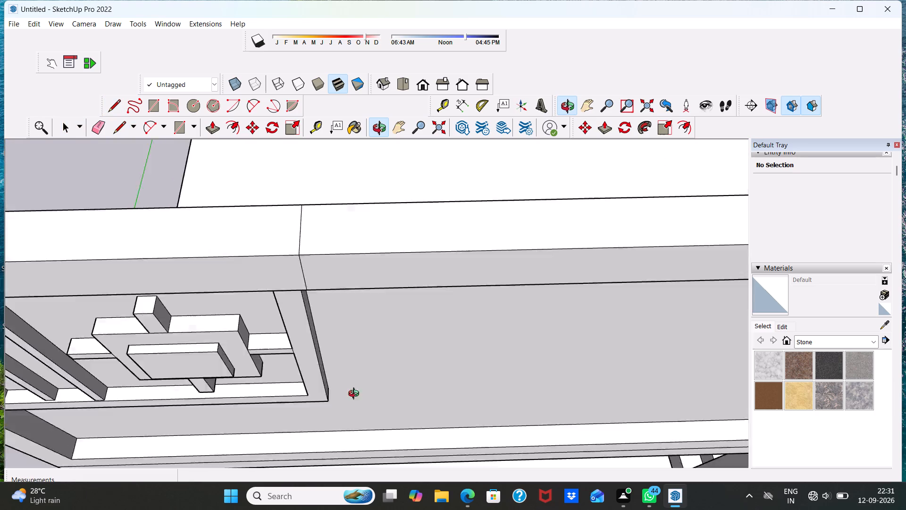
pyautogui.moveTo(356, 395); pyautogui.dragTo(373, 370, button='middle')
pyautogui.scroll(-1, 361, 252)
pyautogui.moveTo(361, 252); pyautogui.dragTo(350, 317, button='middle')
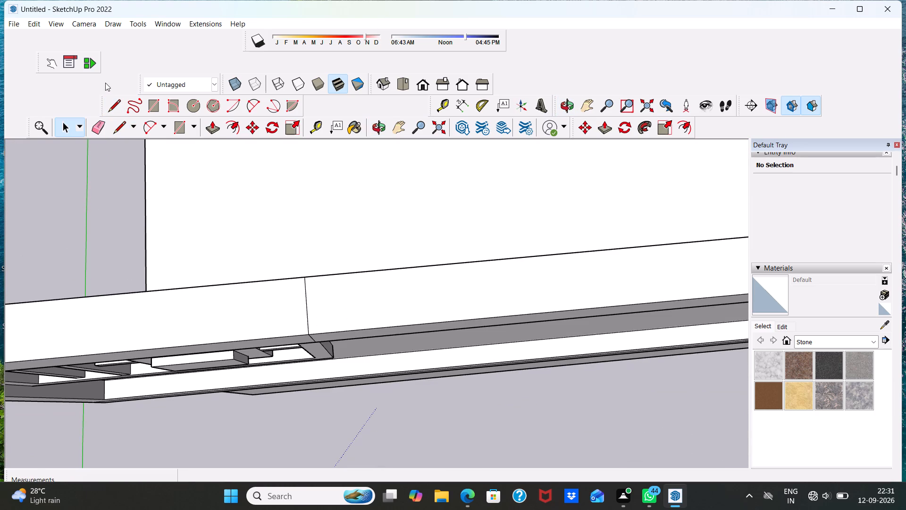
pyautogui.click(97, 121)
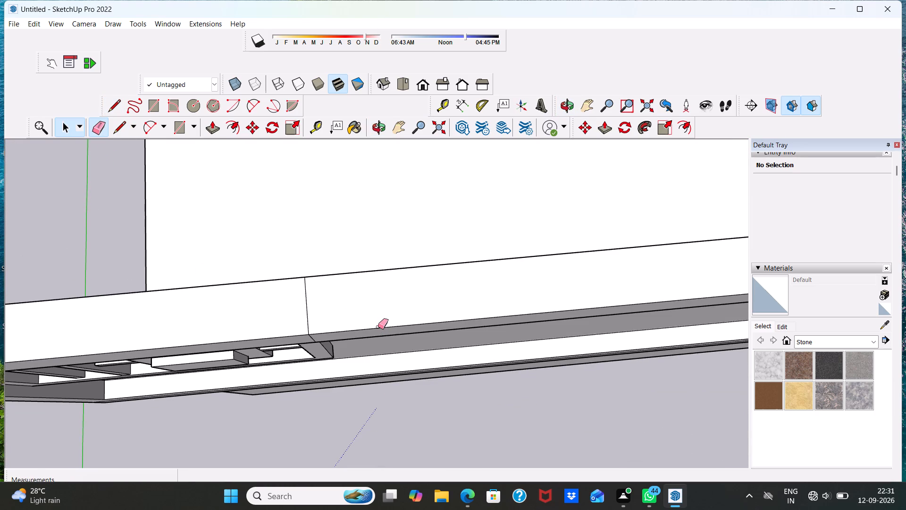
pyautogui.click(378, 327)
pyautogui.click(379, 329)
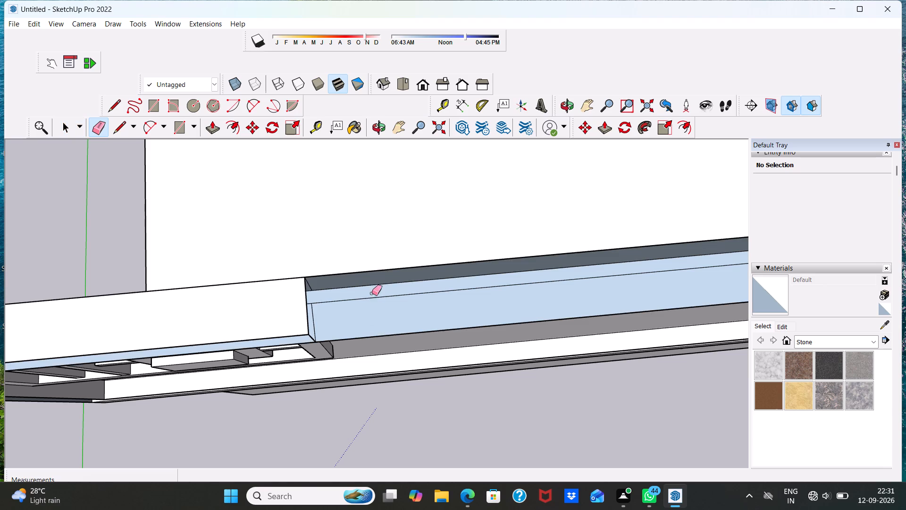
# Erase the remaining edges of the top rail beyond the dividing line, removing the rail over the plain wall beside the decorative panel.
pyautogui.scroll(-3, 382, 289)
pyautogui.moveTo(394, 330); pyautogui.dragTo(427, 170, button='middle')
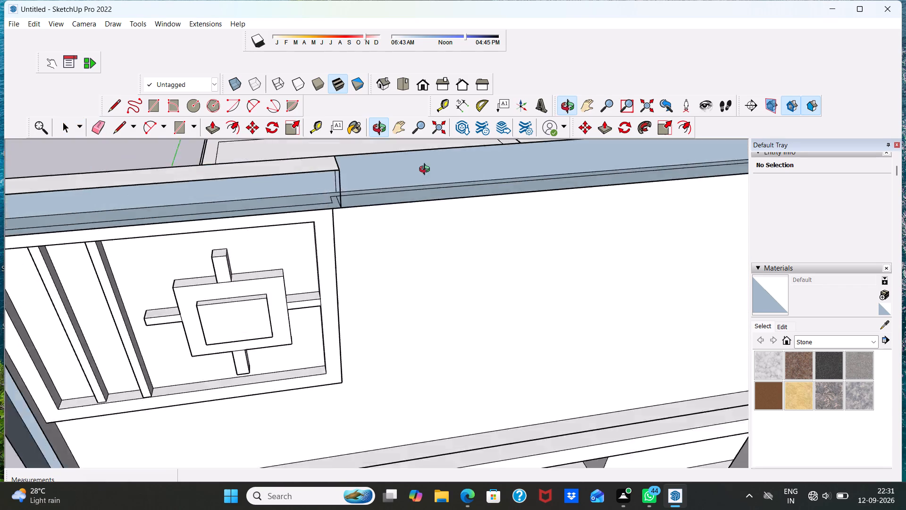
pyautogui.moveTo(427, 170); pyautogui.dragTo(408, 169, button='middle')
pyautogui.moveTo(365, 193); pyautogui.dragTo(220, 255, button='middle')
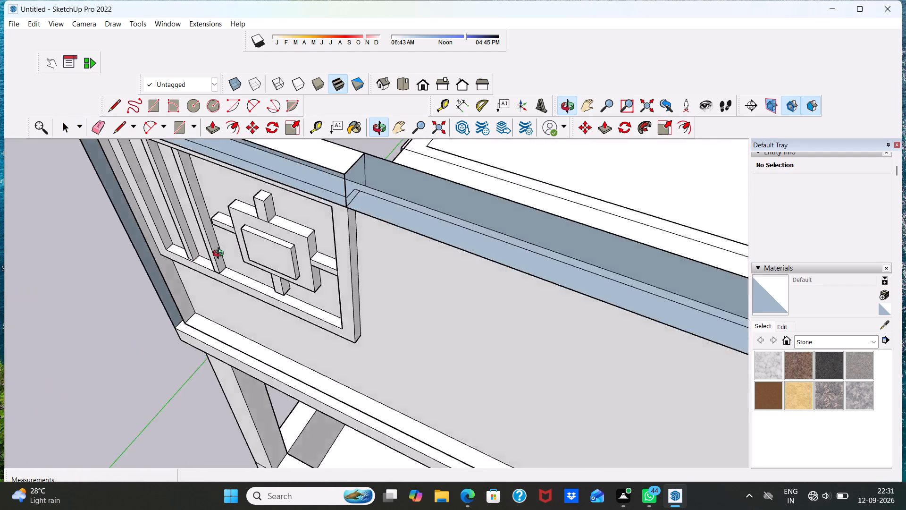
pyautogui.moveTo(220, 255); pyautogui.dragTo(373, 212, button='middle')
pyautogui.scroll(3, 351, 182)
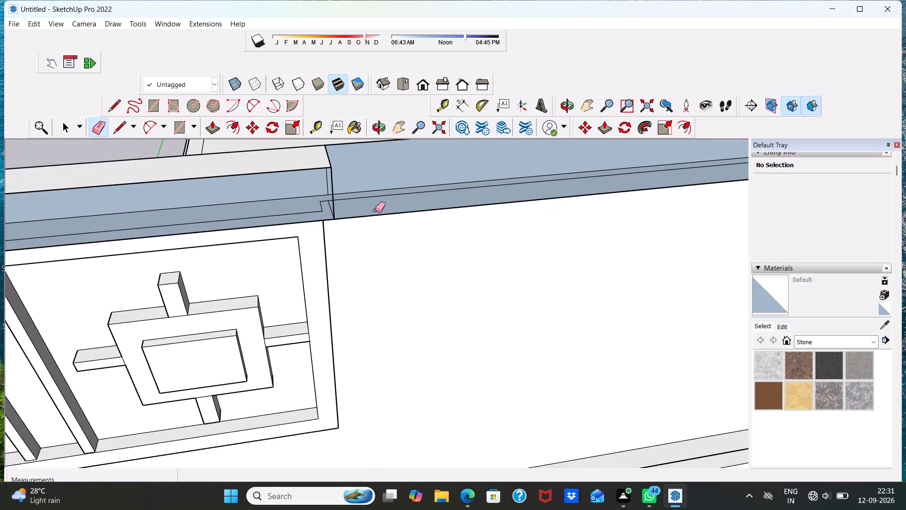
pyautogui.click(381, 217)
pyautogui.click(383, 214)
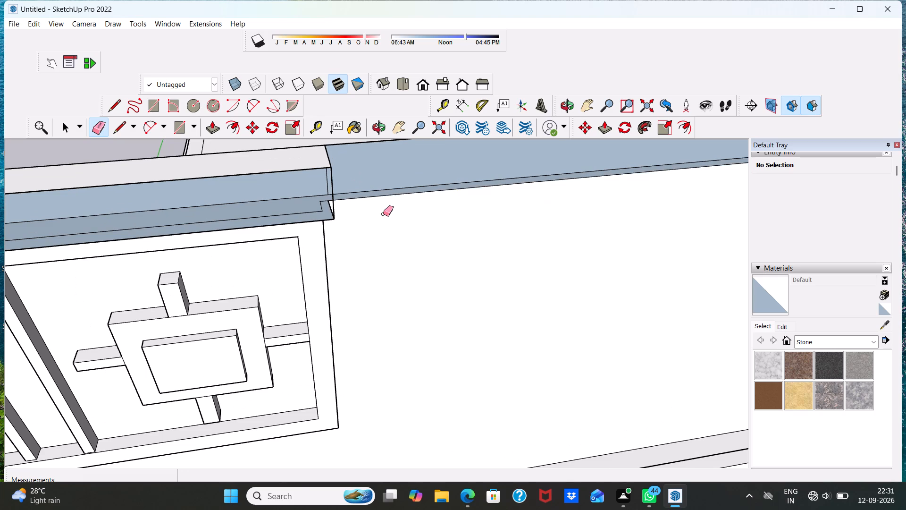
pyautogui.scroll(-9, 383, 214)
pyautogui.click(427, 177)
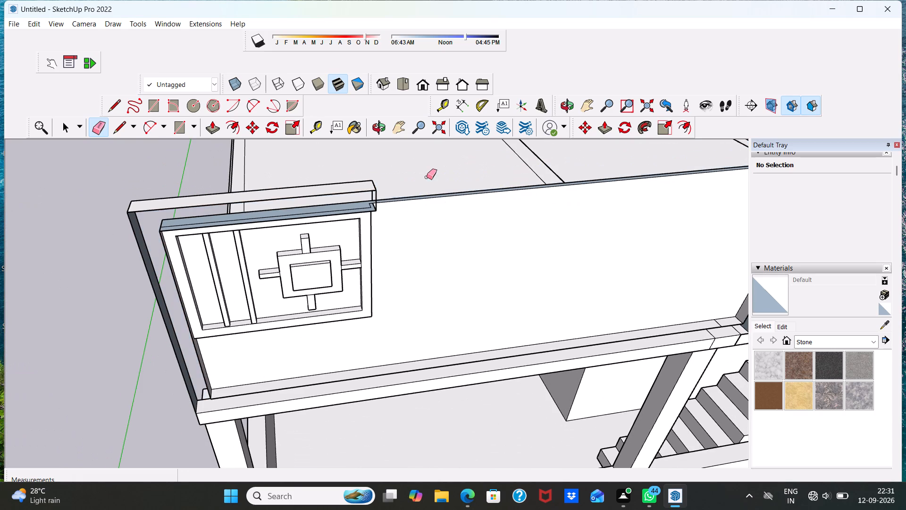
# Push/Pull the open end post's inner face 5 3/16" toward the decorative panel.
pyautogui.scroll(6, 404, 191)
pyautogui.scroll(-7, 395, 234)
pyautogui.press('space')
pyautogui.scroll(-3, 412, 245)
pyautogui.moveTo(420, 271); pyautogui.dragTo(448, 214, button='middle')
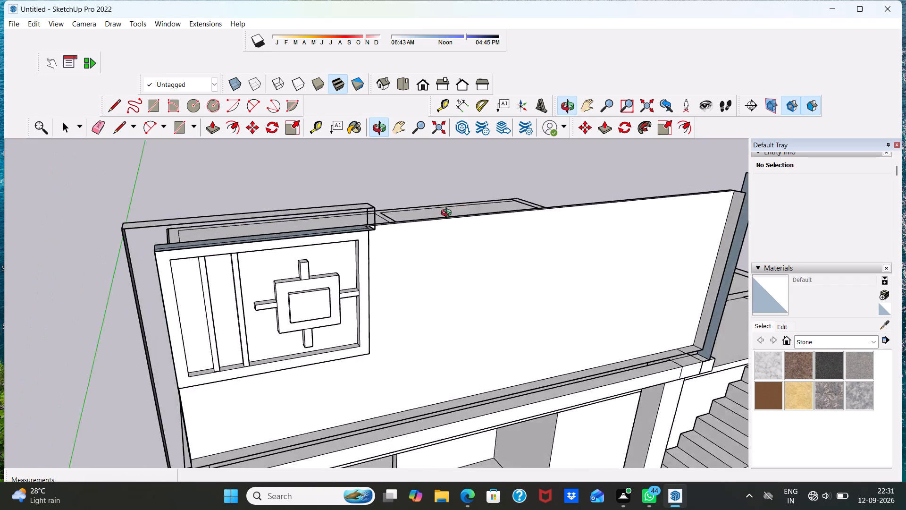
pyautogui.moveTo(448, 214); pyautogui.dragTo(412, 180, button='middle')
pyautogui.scroll(2, 439, 203)
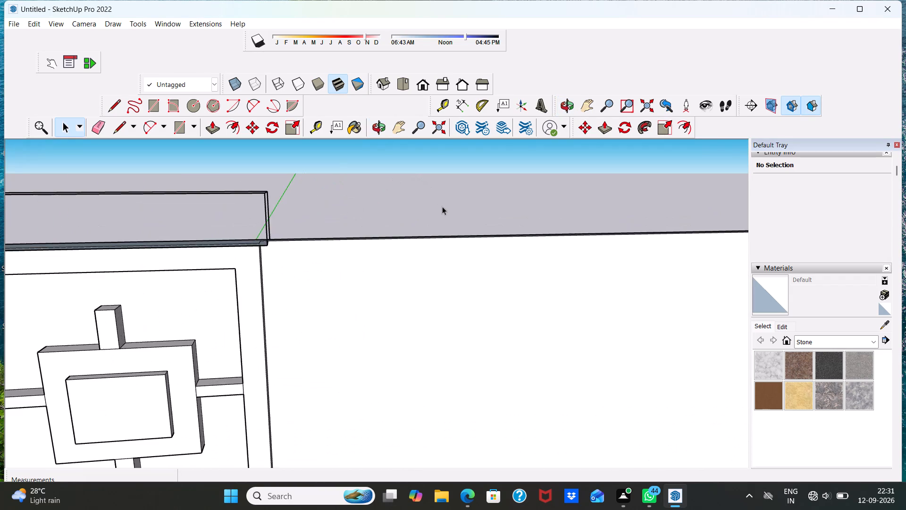
pyautogui.scroll(-7, 368, 255)
pyautogui.scroll(5, 205, 323)
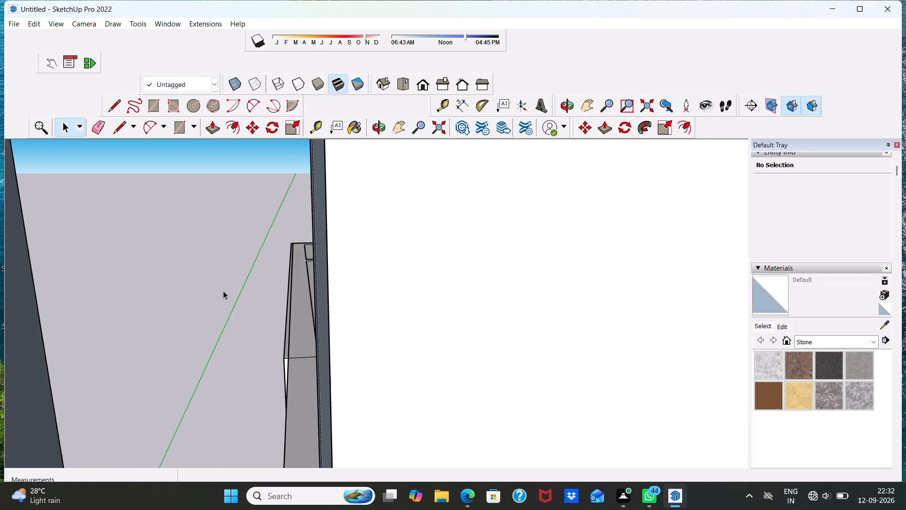
pyautogui.scroll(6, 223, 291)
pyautogui.scroll(-8, 252, 302)
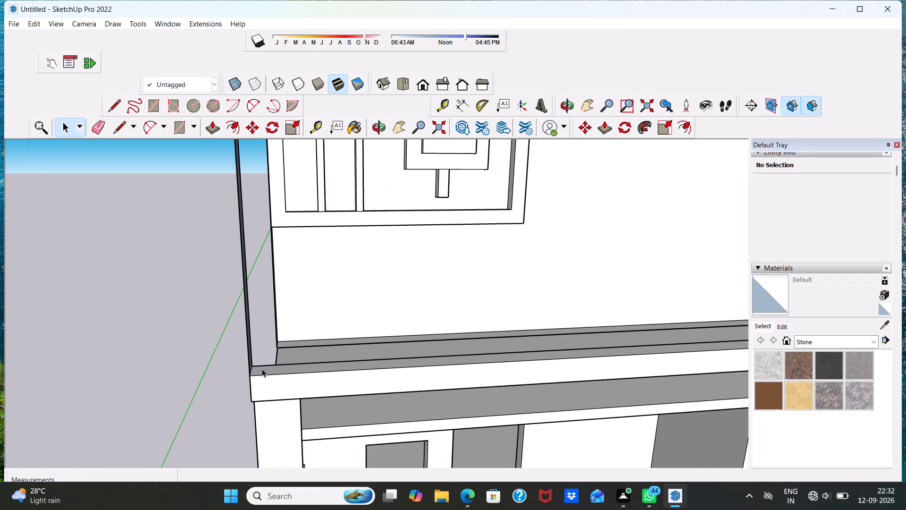
pyautogui.click(262, 369)
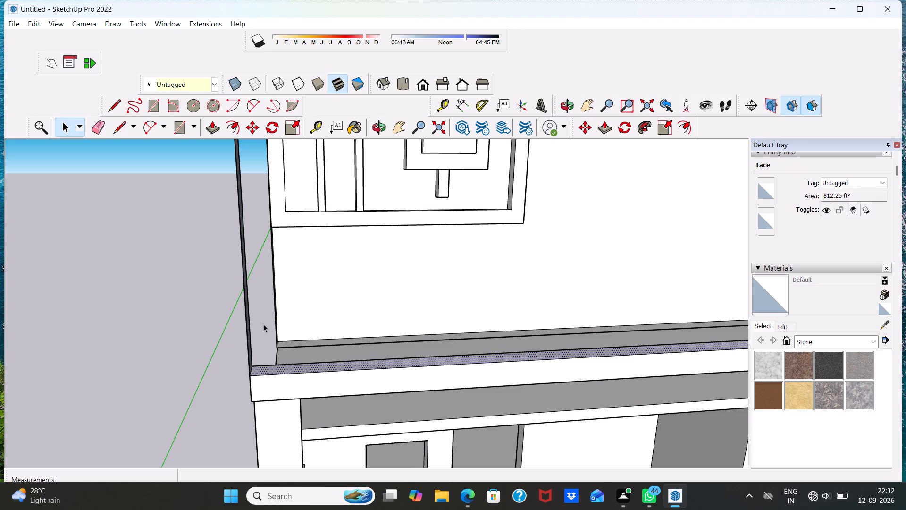
pyautogui.moveTo(263, 324); pyautogui.dragTo(120, 334, button='middle')
pyautogui.scroll(3, 235, 297)
pyautogui.click(329, 299)
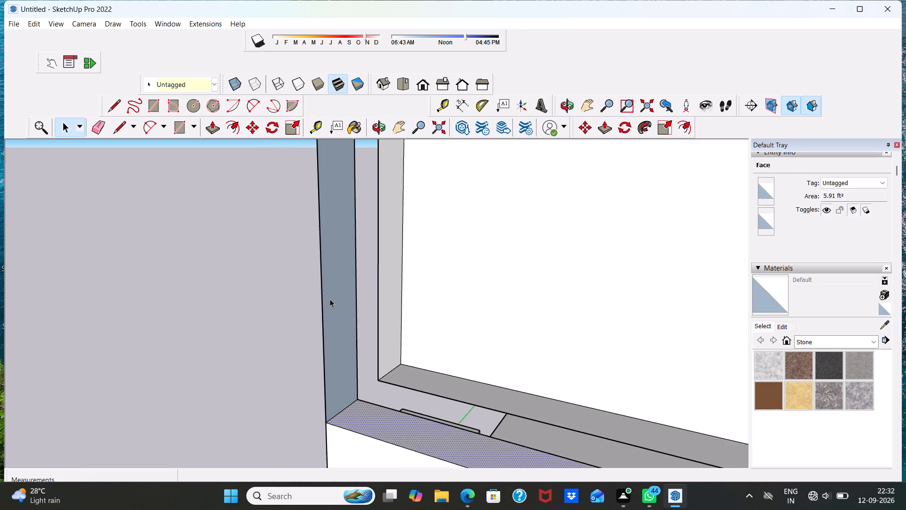
pyautogui.click(213, 128)
pyautogui.moveTo(327, 211); pyautogui.dragTo(361, 215)
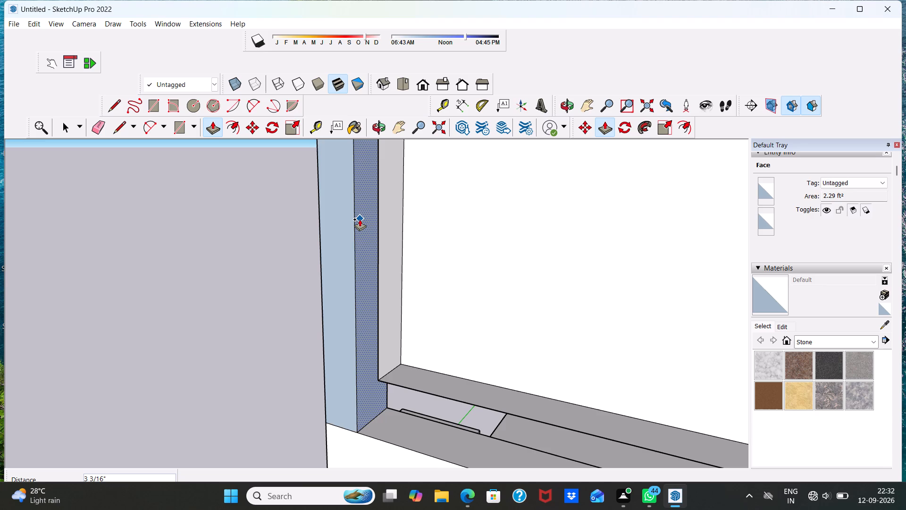
pyautogui.hotkey('ctrl', 'z')
pyautogui.click(337, 227)
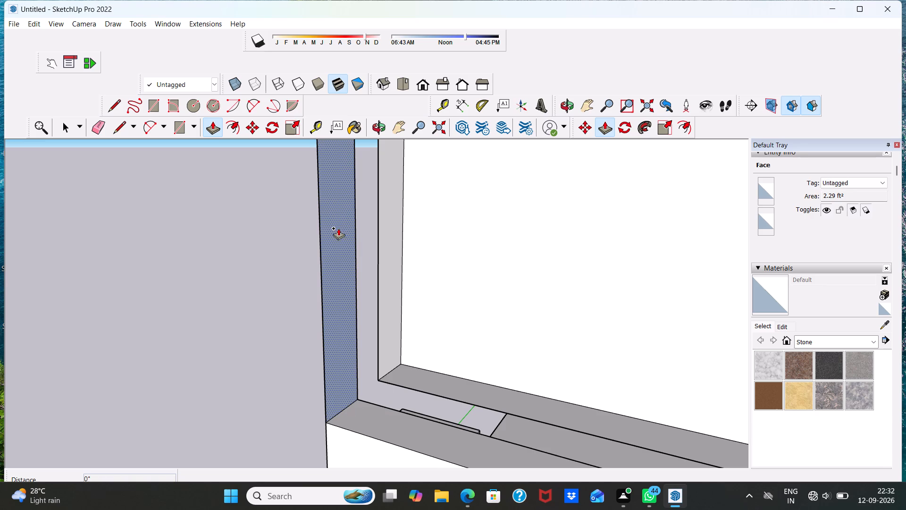
pyautogui.click(388, 239)
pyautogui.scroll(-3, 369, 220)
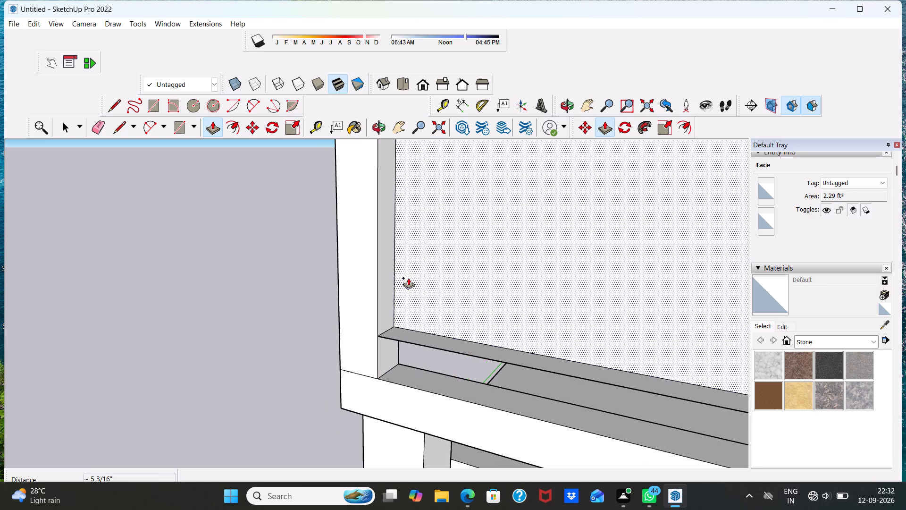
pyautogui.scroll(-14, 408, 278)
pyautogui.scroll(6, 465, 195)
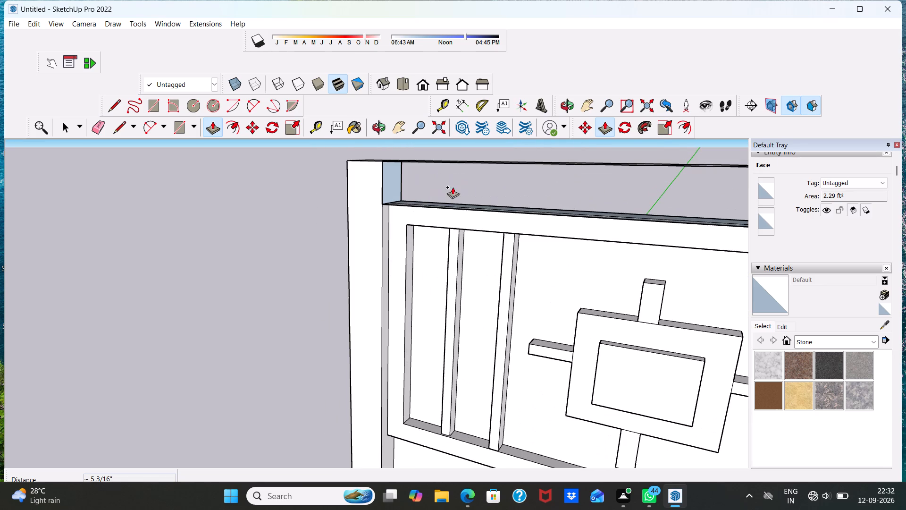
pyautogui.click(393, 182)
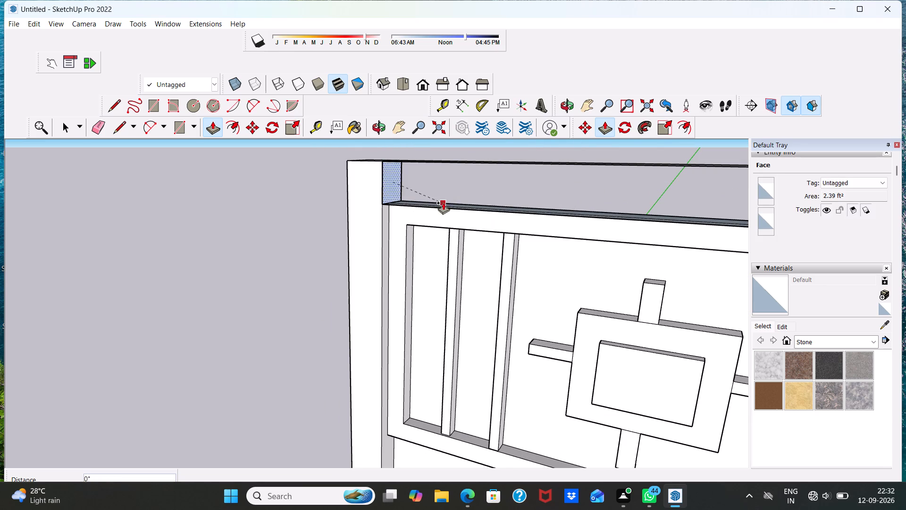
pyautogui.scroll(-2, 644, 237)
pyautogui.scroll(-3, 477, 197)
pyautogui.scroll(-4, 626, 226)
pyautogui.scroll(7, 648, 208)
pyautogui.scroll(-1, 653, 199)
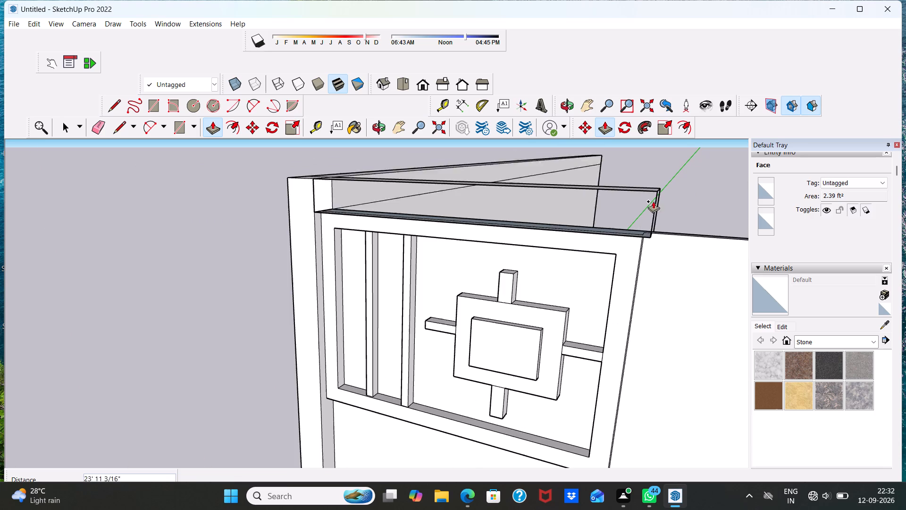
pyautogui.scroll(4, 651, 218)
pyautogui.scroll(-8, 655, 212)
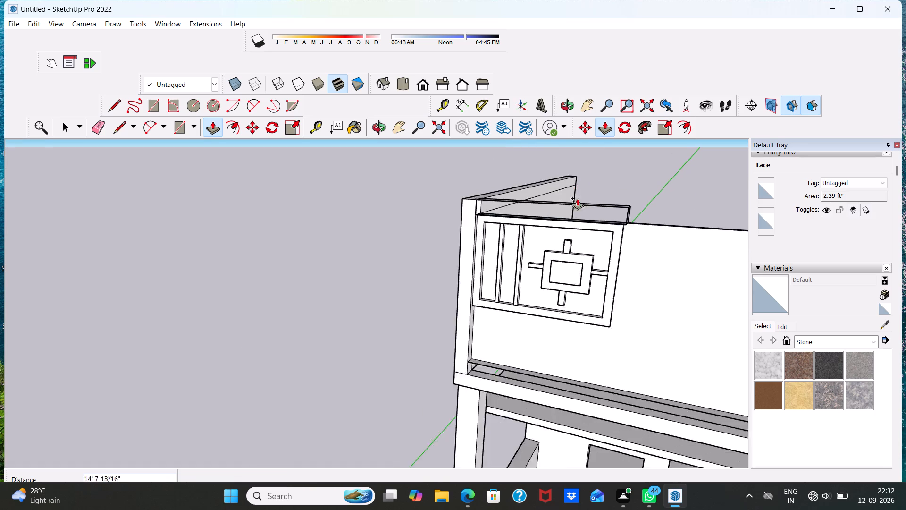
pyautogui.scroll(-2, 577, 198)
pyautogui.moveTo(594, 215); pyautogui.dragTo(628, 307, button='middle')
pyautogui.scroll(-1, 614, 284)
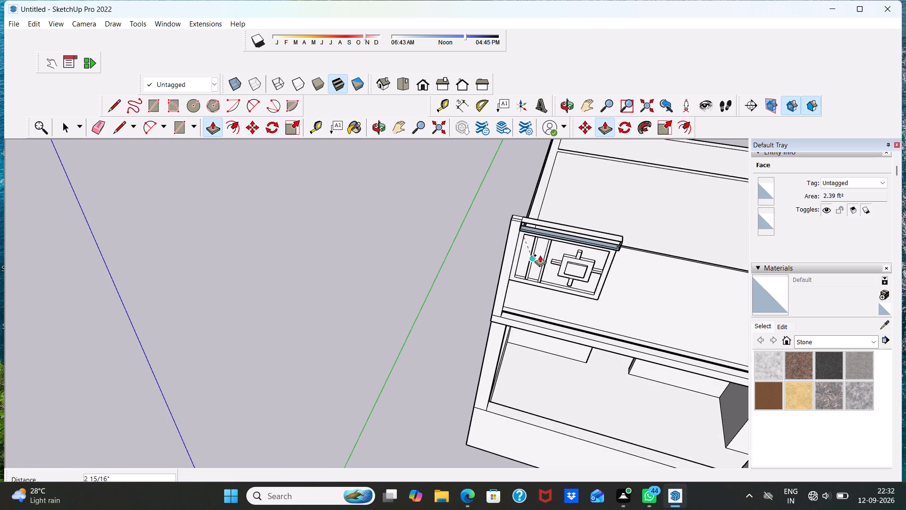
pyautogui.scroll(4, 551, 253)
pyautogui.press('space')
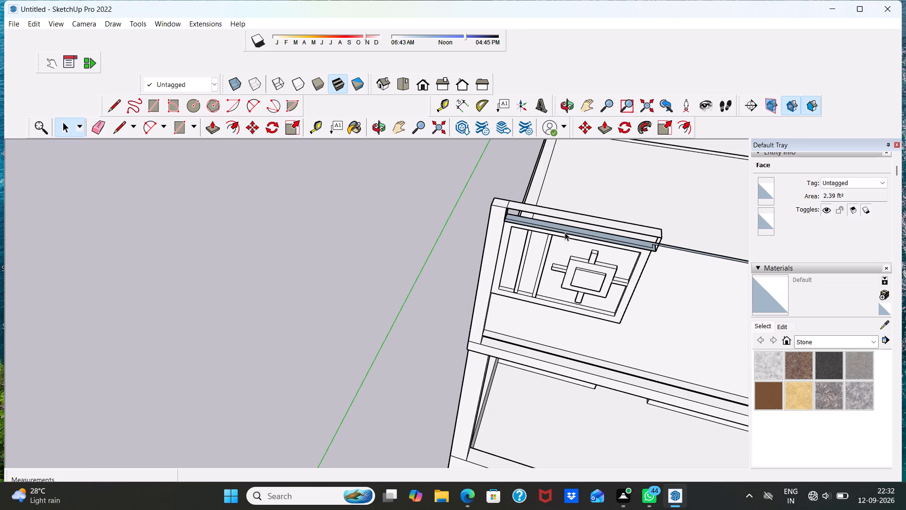
# Push/Pull the plain wall's narrow top face up 5 3/16" to the level of the remaining rail's top.
pyautogui.moveTo(576, 221); pyautogui.dragTo(289, 139, button='middle')
pyautogui.scroll(-3, 394, 278)
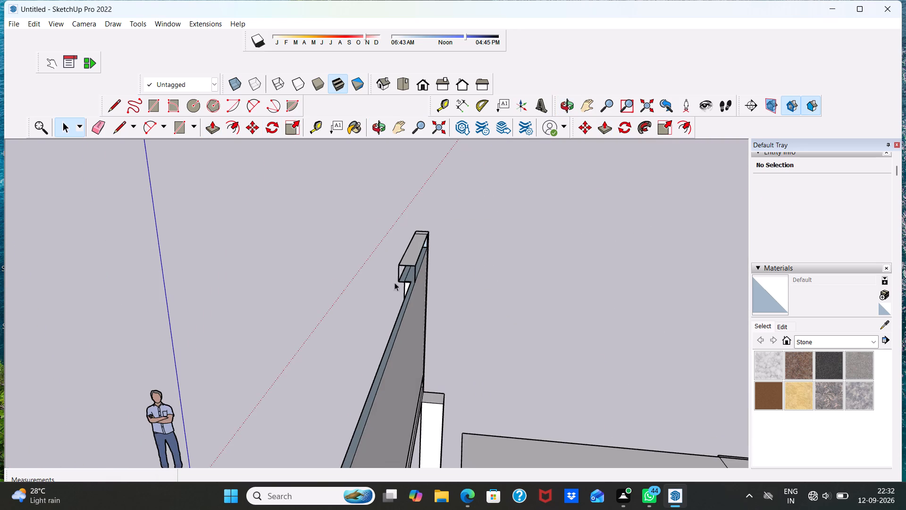
pyautogui.moveTo(401, 282); pyautogui.dragTo(447, 263, button='middle')
pyautogui.scroll(6, 436, 258)
pyautogui.scroll(1, 369, 281)
pyautogui.scroll(-3, 362, 270)
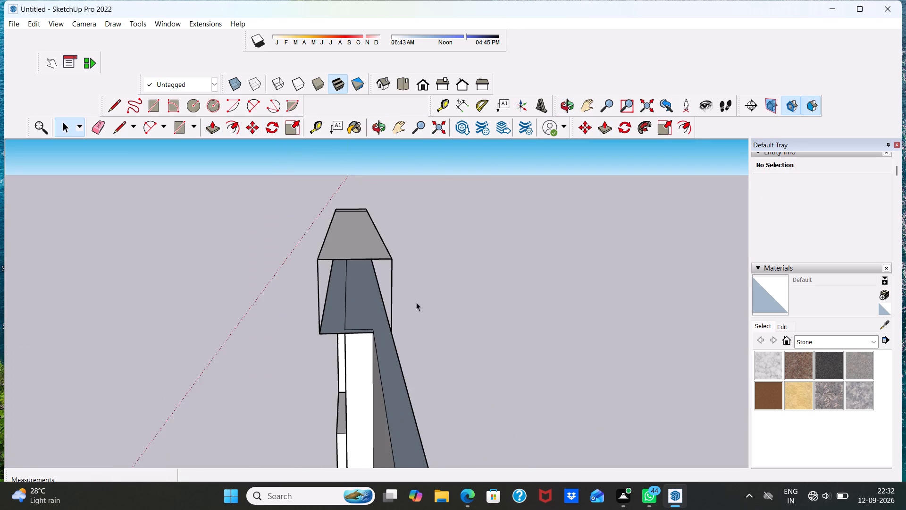
pyautogui.scroll(-2, 377, 267)
pyautogui.click(370, 290)
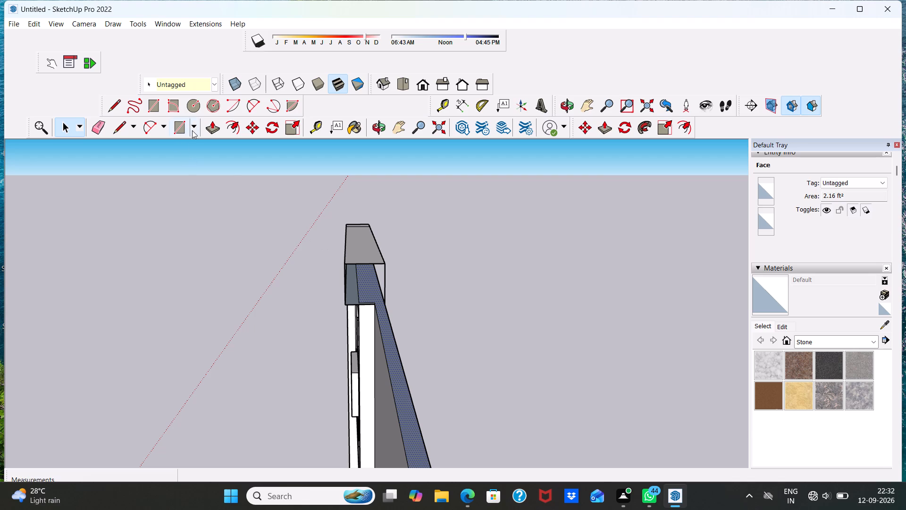
pyautogui.click(212, 126)
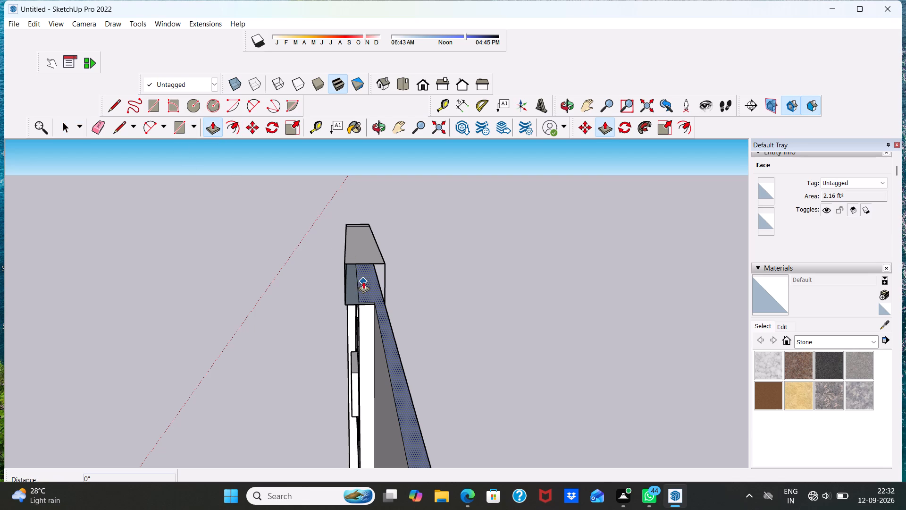
pyautogui.moveTo(367, 287); pyautogui.dragTo(361, 255)
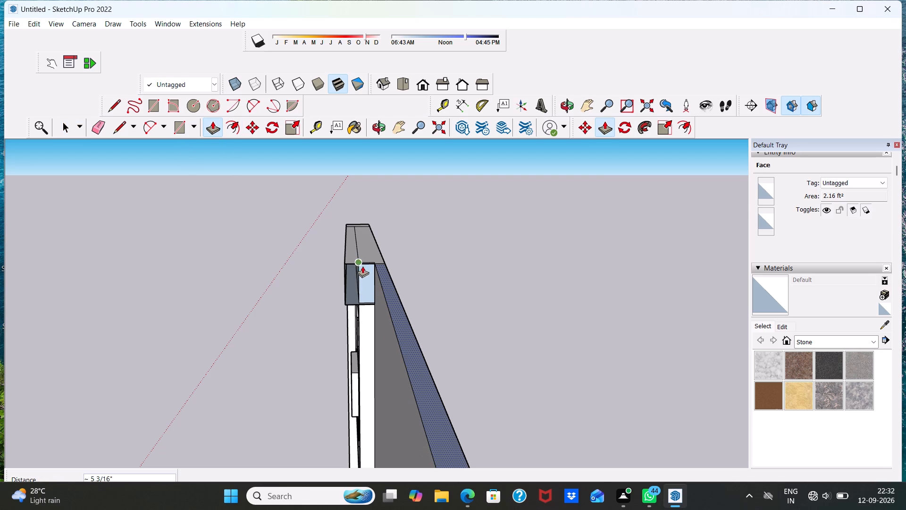
# Push/Pull the end post's inner face toward the open gap above the decorative panel.
pyautogui.moveTo(370, 306); pyautogui.dragTo(544, 250, button='middle')
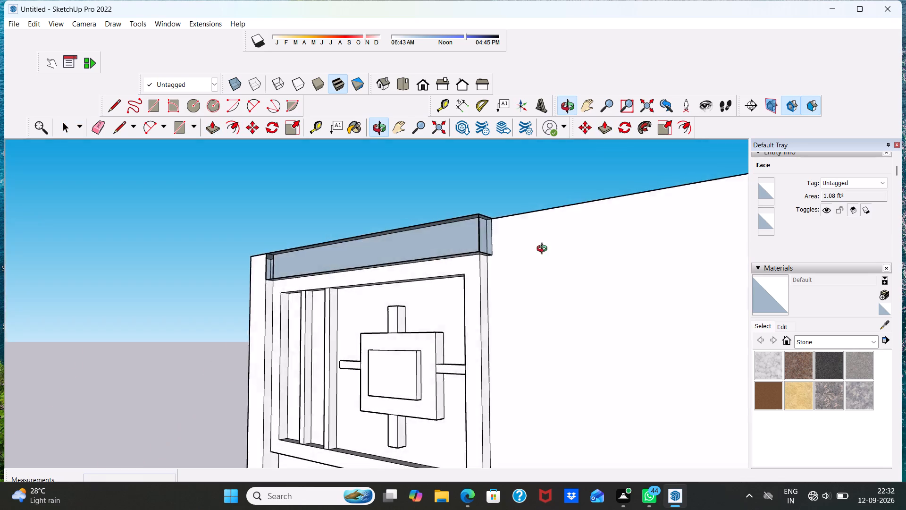
pyautogui.moveTo(544, 250); pyautogui.dragTo(575, 275, button='middle')
pyautogui.scroll(1, 308, 240)
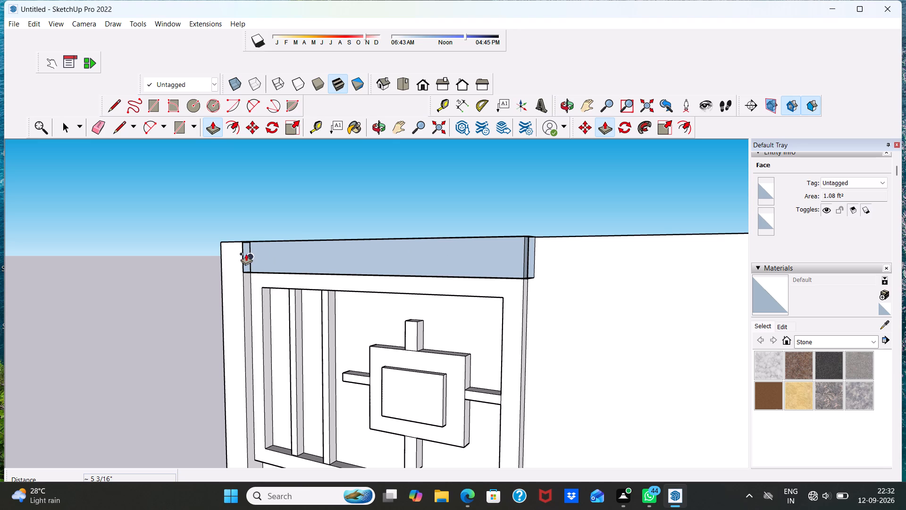
pyautogui.scroll(5, 269, 221)
pyautogui.scroll(1, 239, 284)
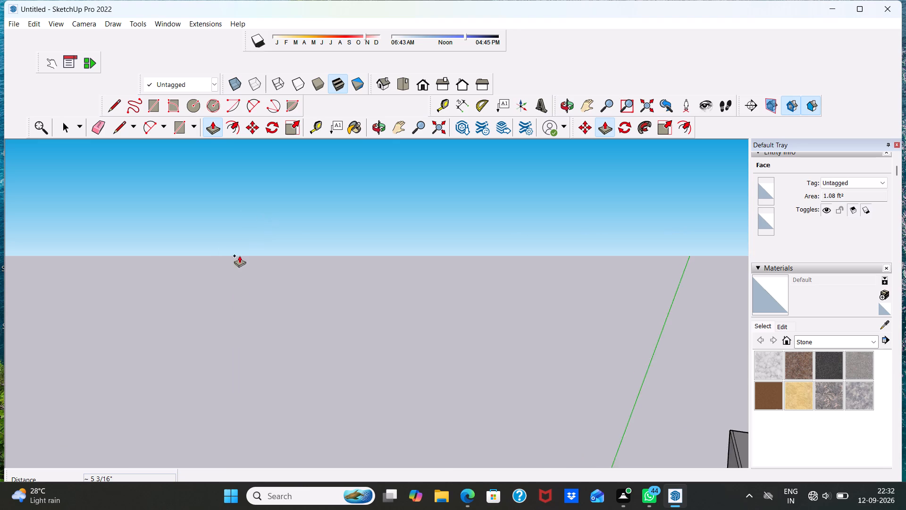
pyautogui.scroll(-9, 250, 210)
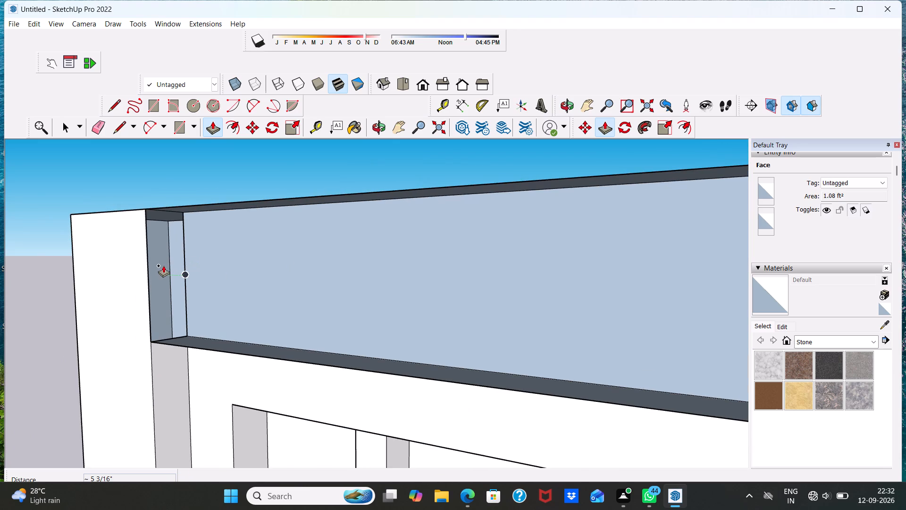
pyautogui.click(163, 265)
pyautogui.click(229, 278)
pyautogui.press('space')
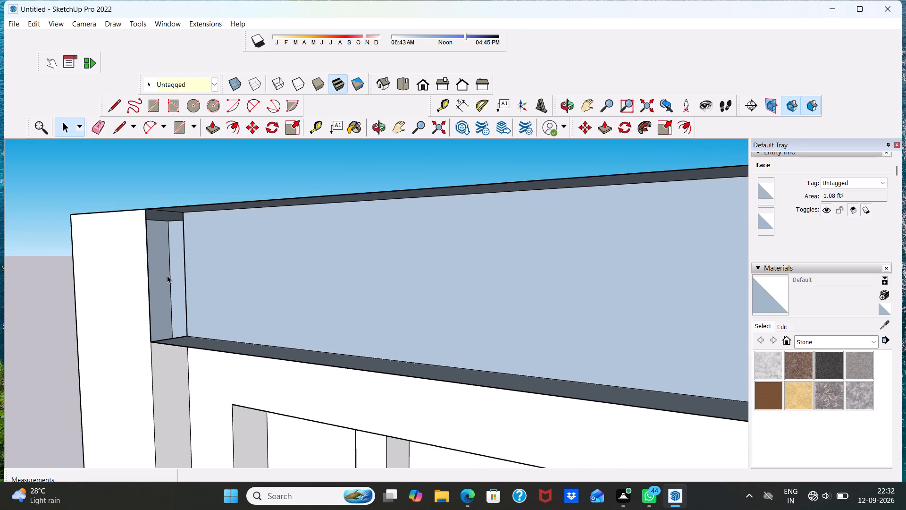
pyautogui.click(167, 274)
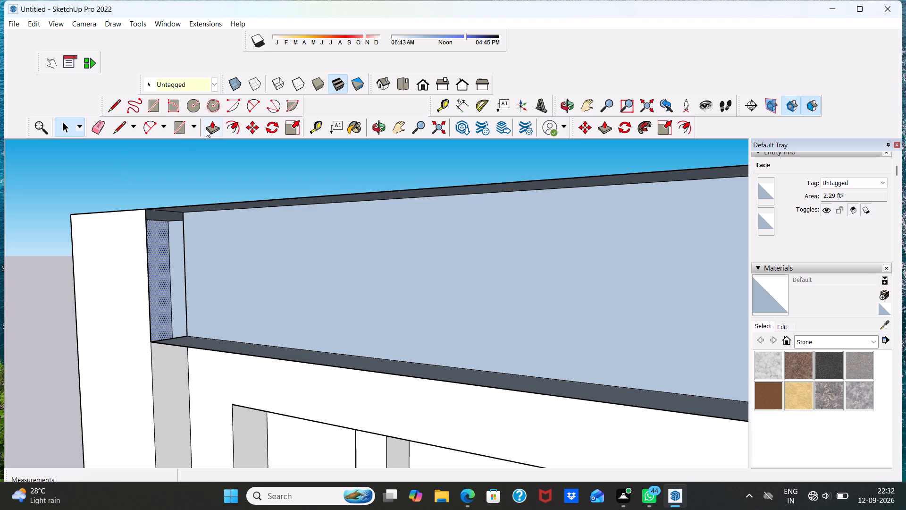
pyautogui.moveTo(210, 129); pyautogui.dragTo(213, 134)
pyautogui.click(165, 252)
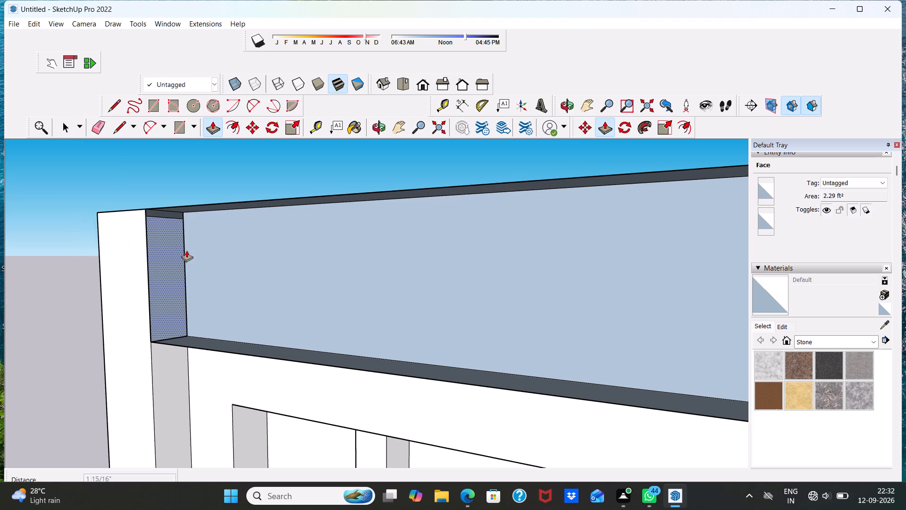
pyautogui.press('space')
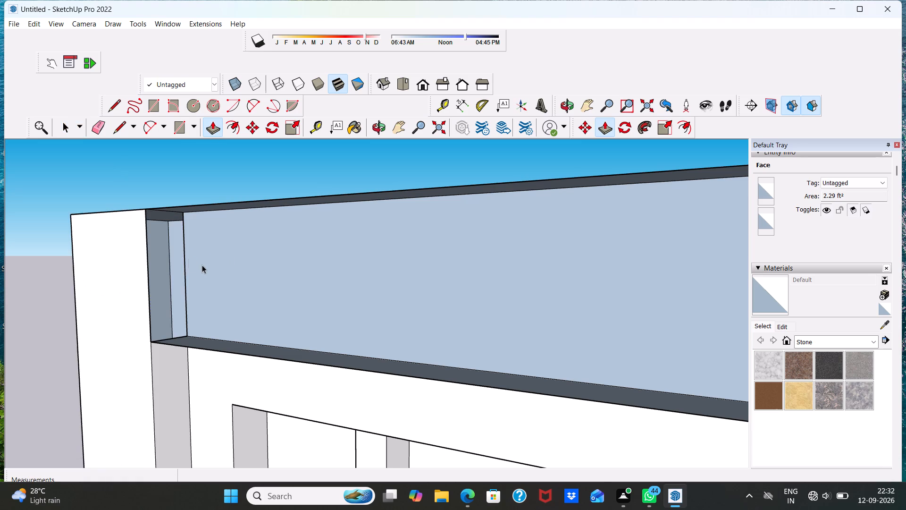
# Push/Pull the long bottom face of the open rail above the decorative panel up about 5 3/16" to close its front.
pyautogui.scroll(1, 208, 266)
pyautogui.scroll(-2, 208, 266)
pyautogui.moveTo(214, 276); pyautogui.dragTo(533, 280, button='middle')
pyautogui.scroll(3, 604, 264)
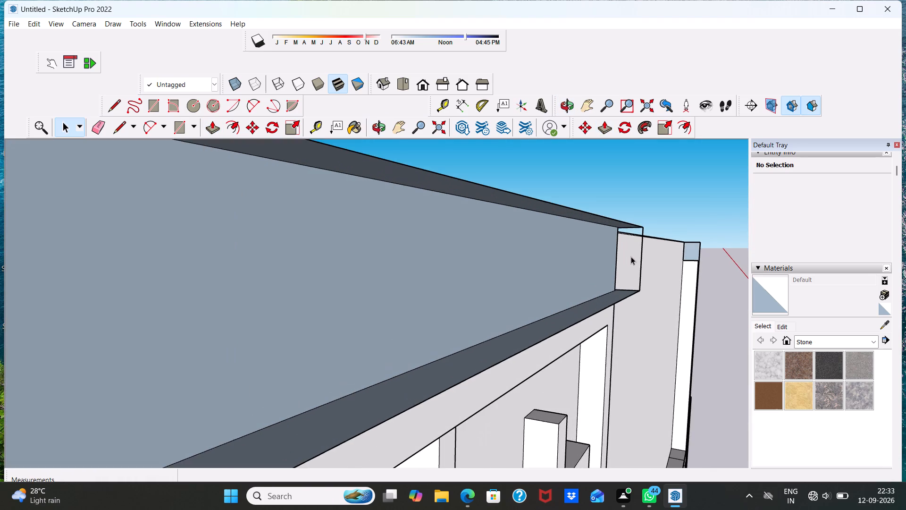
pyautogui.click(631, 254)
pyautogui.scroll(-7, 563, 267)
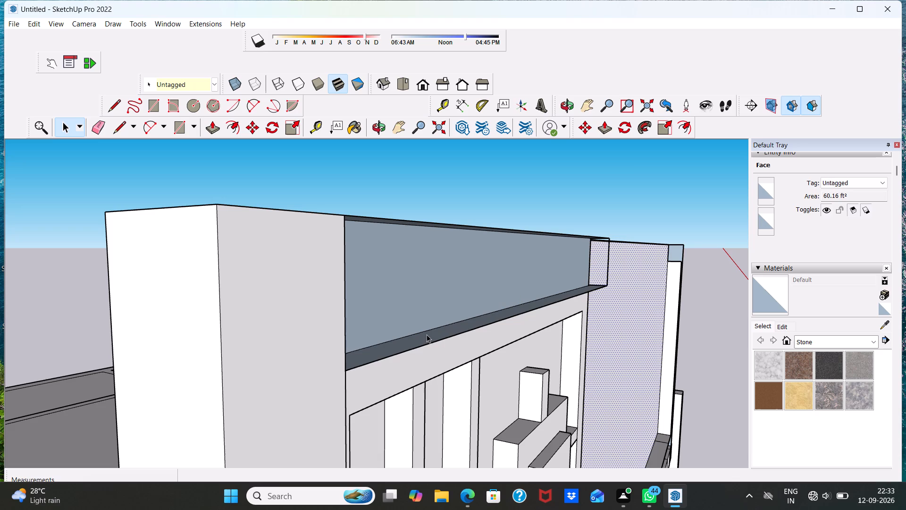
pyautogui.click(427, 334)
pyautogui.click(427, 335)
pyautogui.click(427, 335)
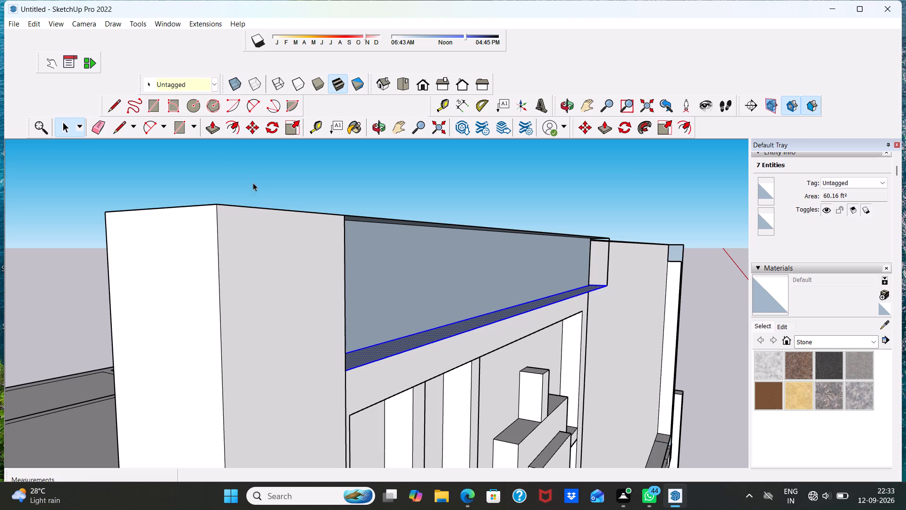
pyautogui.moveTo(216, 131); pyautogui.dragTo(217, 135)
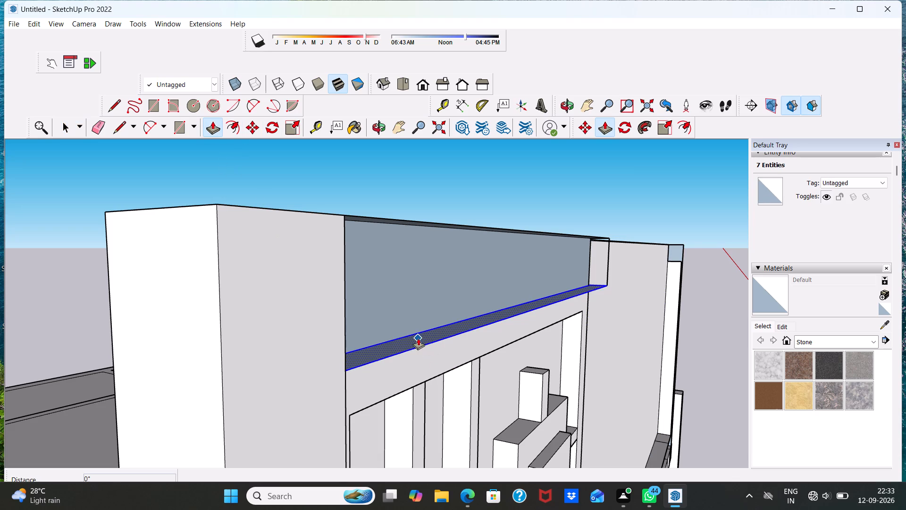
pyautogui.moveTo(418, 338); pyautogui.dragTo(383, 221)
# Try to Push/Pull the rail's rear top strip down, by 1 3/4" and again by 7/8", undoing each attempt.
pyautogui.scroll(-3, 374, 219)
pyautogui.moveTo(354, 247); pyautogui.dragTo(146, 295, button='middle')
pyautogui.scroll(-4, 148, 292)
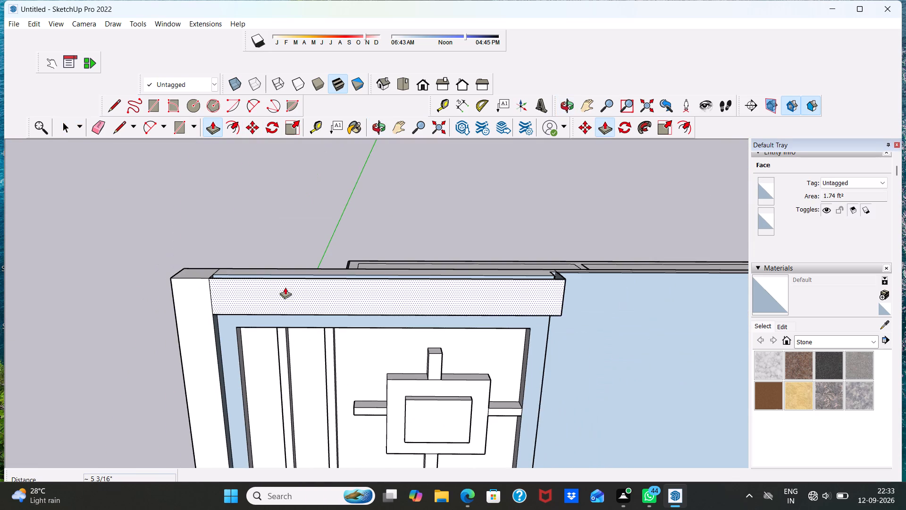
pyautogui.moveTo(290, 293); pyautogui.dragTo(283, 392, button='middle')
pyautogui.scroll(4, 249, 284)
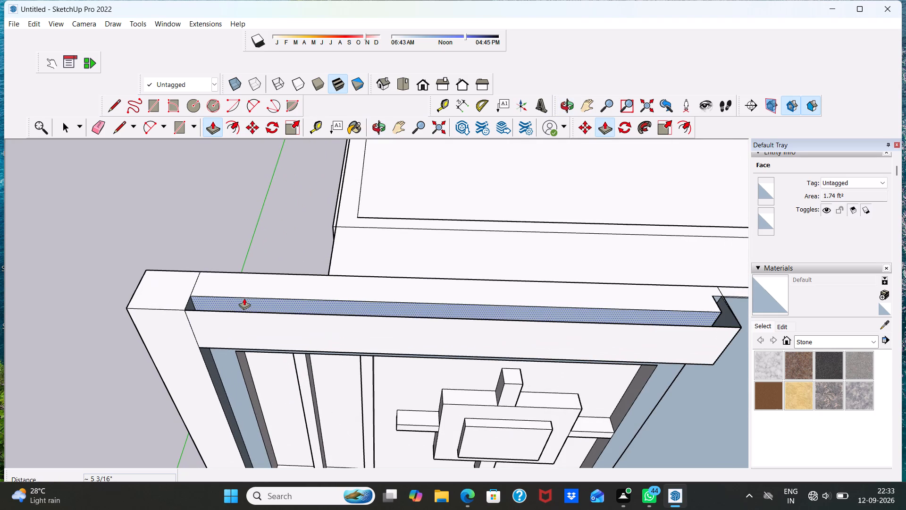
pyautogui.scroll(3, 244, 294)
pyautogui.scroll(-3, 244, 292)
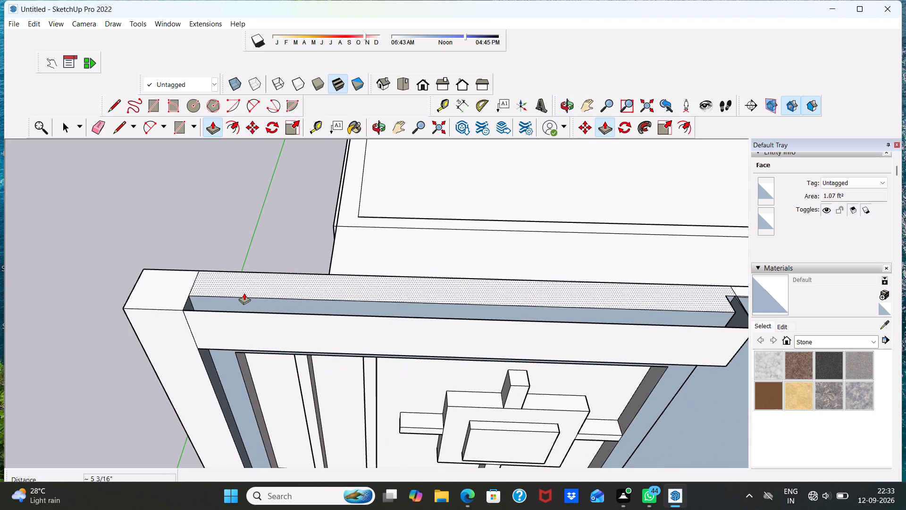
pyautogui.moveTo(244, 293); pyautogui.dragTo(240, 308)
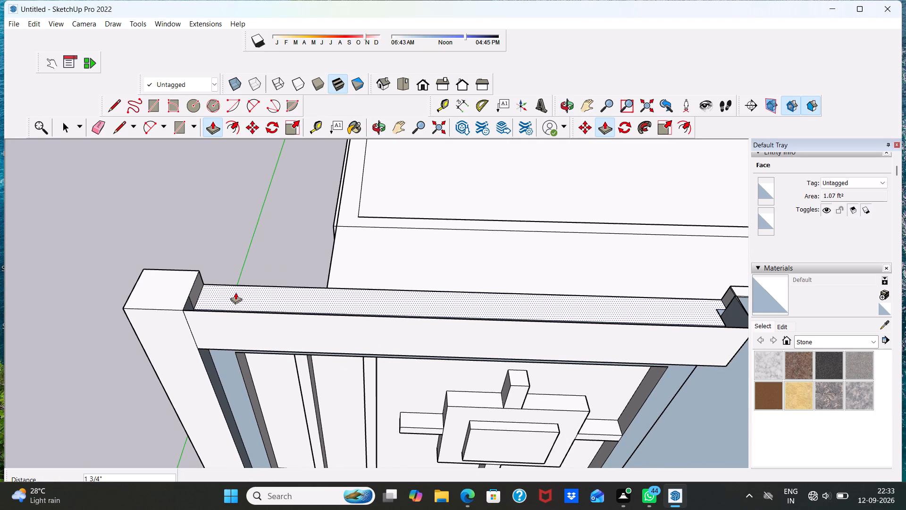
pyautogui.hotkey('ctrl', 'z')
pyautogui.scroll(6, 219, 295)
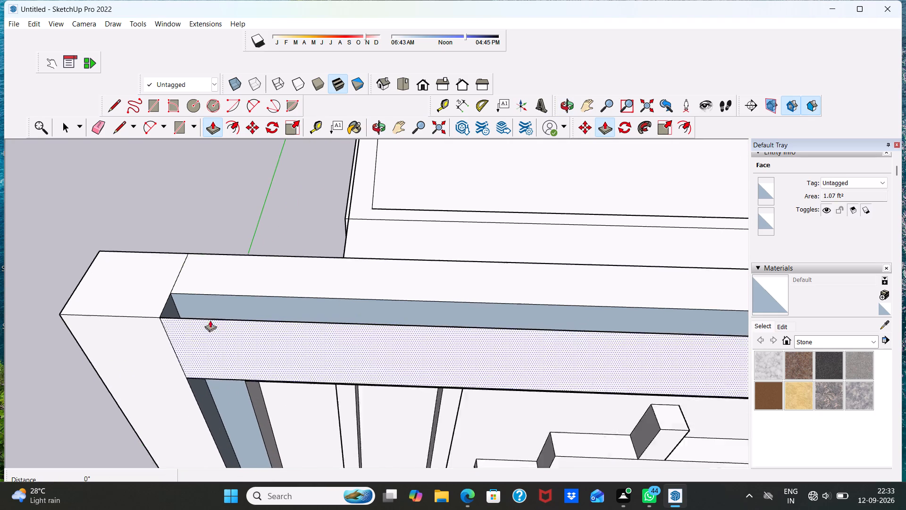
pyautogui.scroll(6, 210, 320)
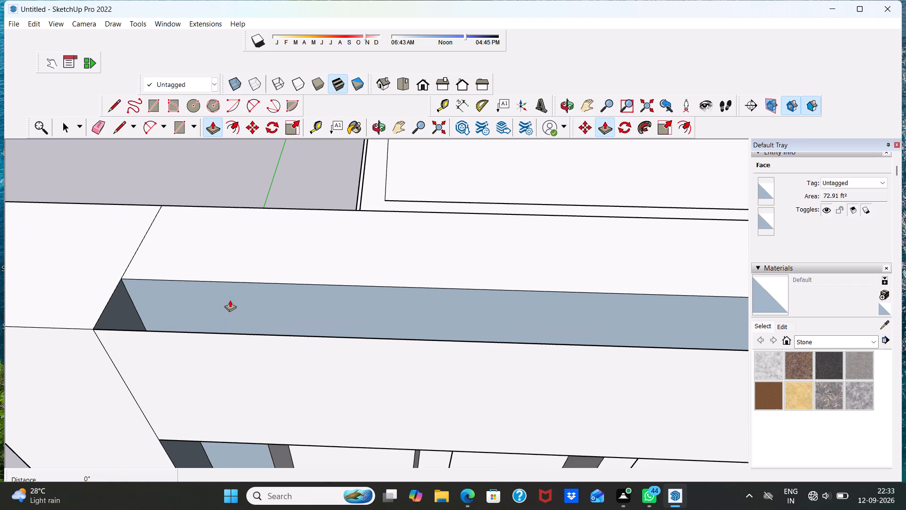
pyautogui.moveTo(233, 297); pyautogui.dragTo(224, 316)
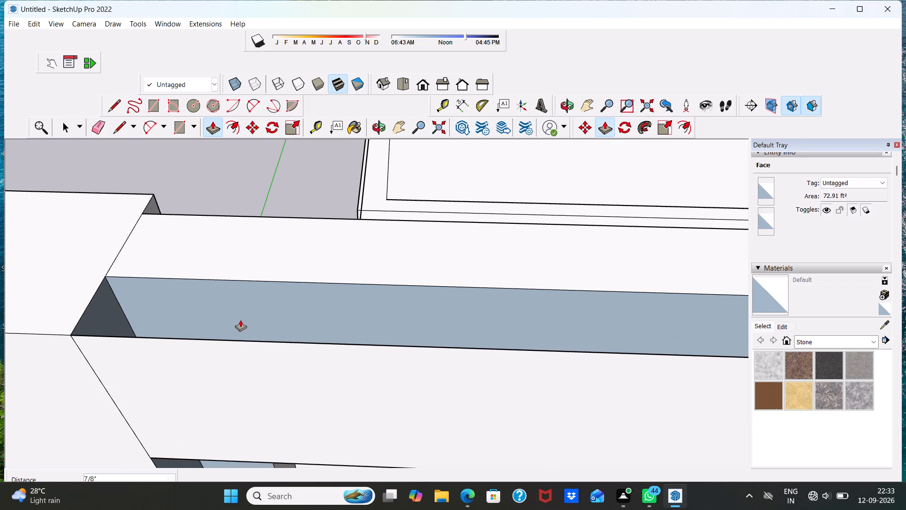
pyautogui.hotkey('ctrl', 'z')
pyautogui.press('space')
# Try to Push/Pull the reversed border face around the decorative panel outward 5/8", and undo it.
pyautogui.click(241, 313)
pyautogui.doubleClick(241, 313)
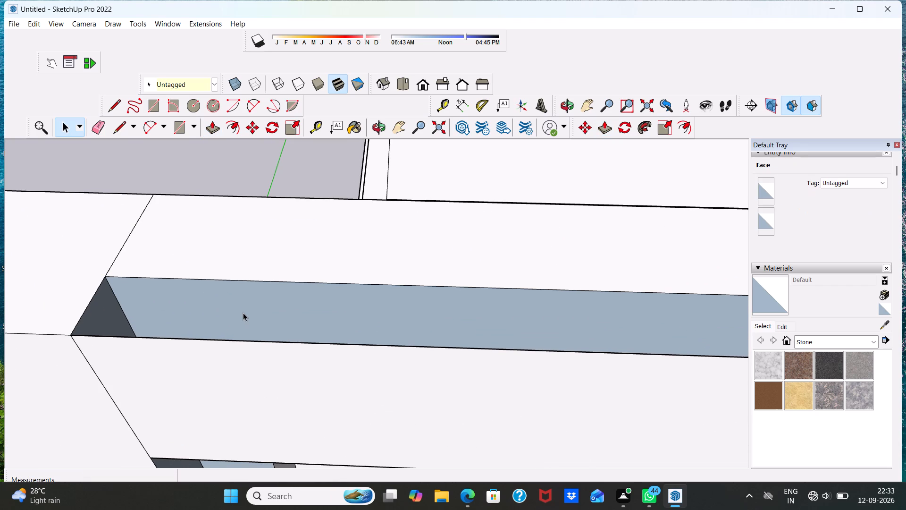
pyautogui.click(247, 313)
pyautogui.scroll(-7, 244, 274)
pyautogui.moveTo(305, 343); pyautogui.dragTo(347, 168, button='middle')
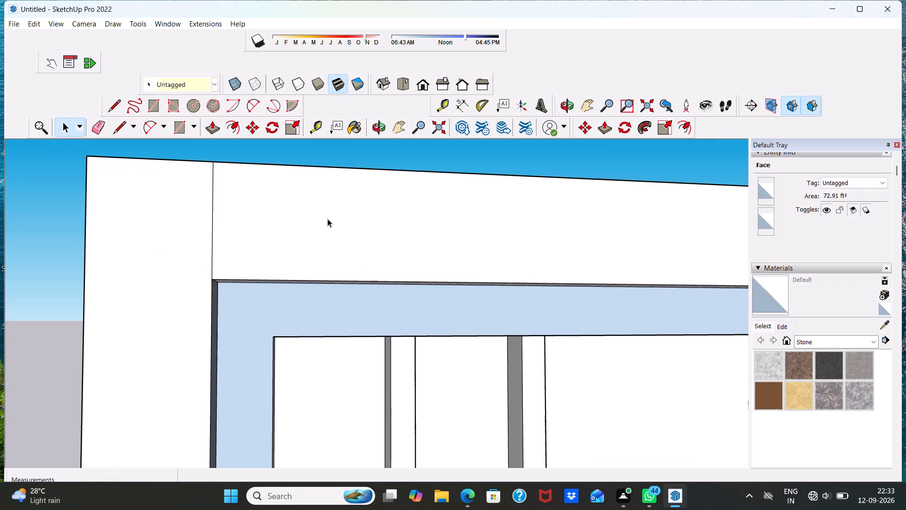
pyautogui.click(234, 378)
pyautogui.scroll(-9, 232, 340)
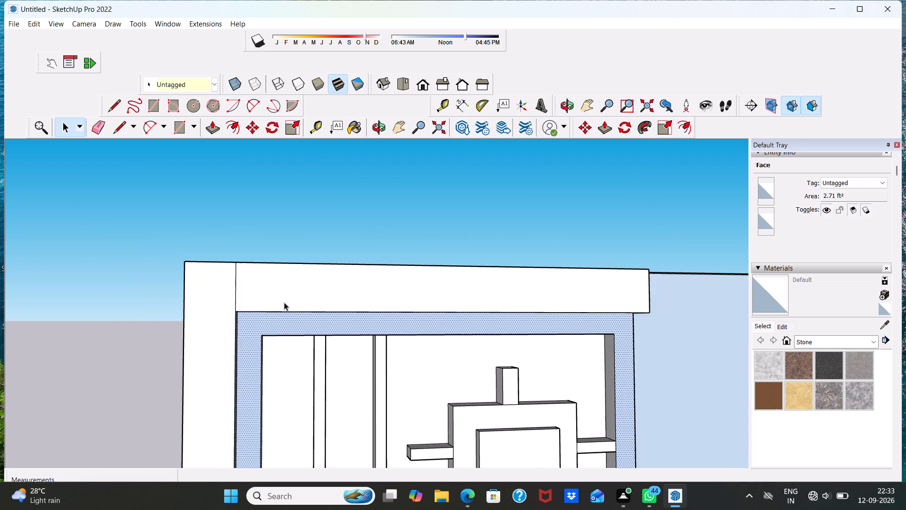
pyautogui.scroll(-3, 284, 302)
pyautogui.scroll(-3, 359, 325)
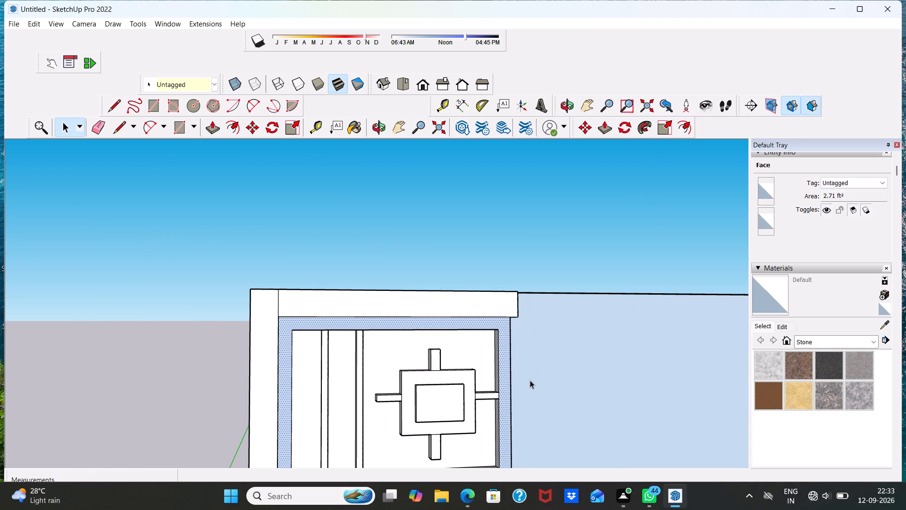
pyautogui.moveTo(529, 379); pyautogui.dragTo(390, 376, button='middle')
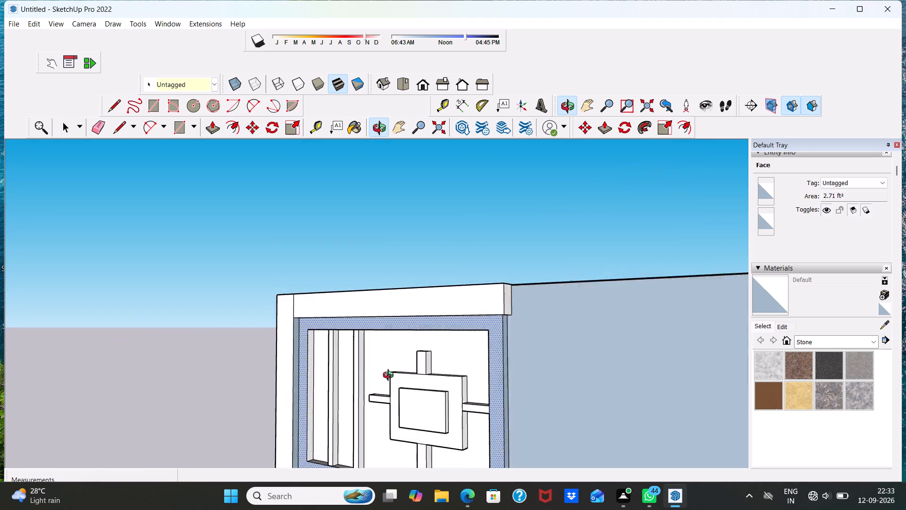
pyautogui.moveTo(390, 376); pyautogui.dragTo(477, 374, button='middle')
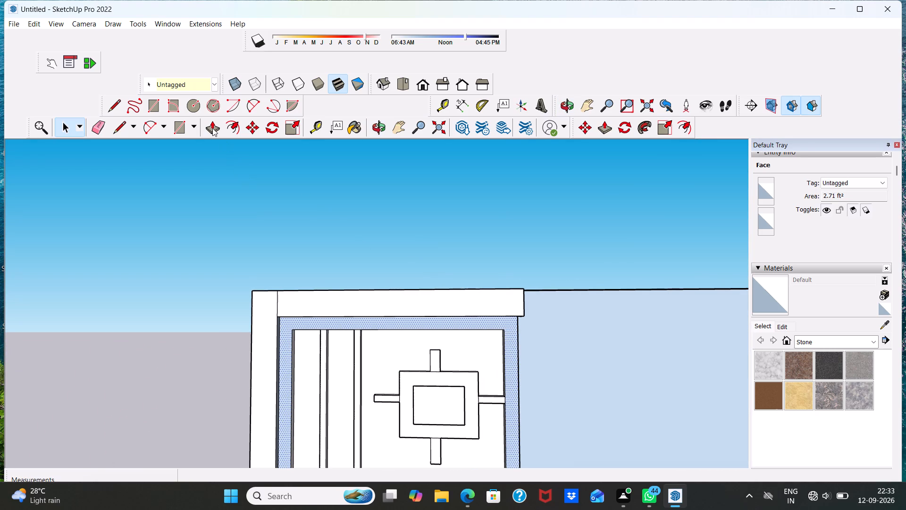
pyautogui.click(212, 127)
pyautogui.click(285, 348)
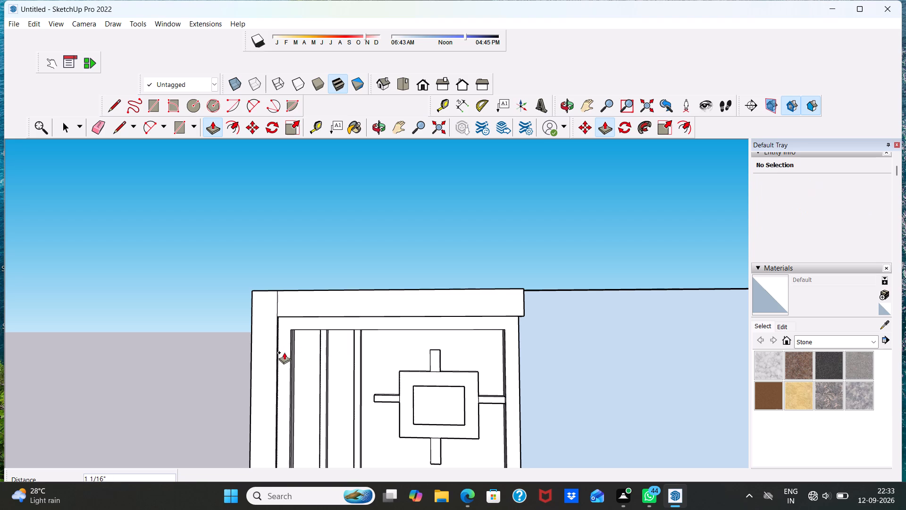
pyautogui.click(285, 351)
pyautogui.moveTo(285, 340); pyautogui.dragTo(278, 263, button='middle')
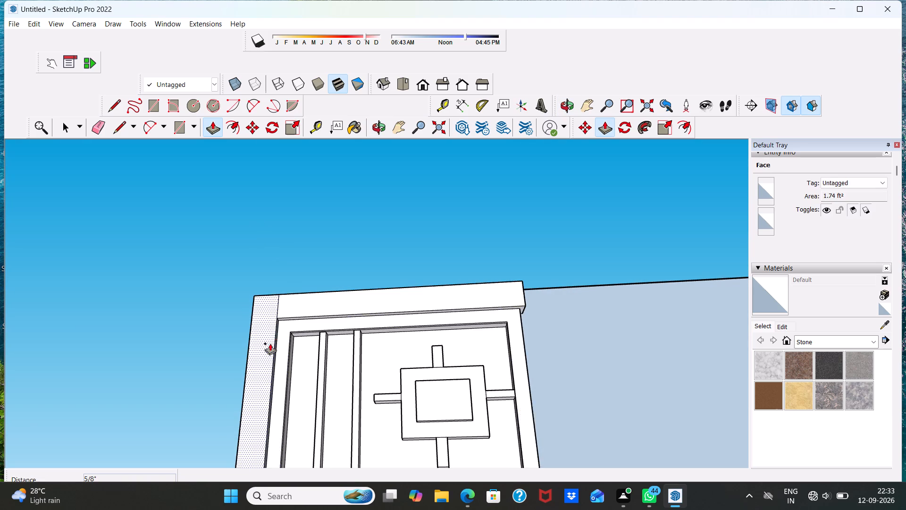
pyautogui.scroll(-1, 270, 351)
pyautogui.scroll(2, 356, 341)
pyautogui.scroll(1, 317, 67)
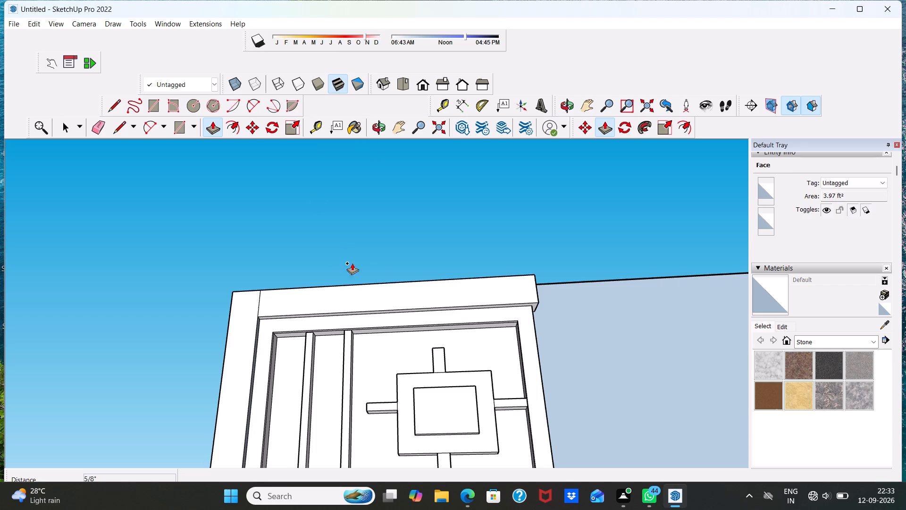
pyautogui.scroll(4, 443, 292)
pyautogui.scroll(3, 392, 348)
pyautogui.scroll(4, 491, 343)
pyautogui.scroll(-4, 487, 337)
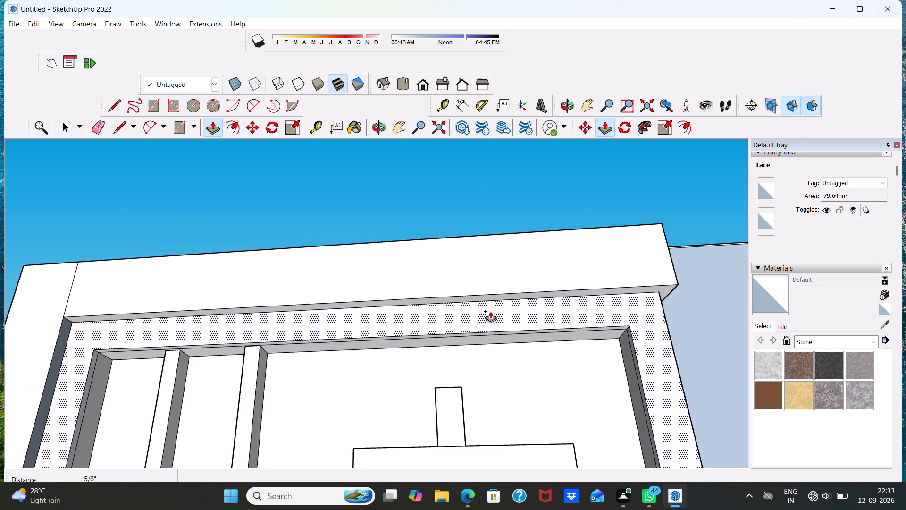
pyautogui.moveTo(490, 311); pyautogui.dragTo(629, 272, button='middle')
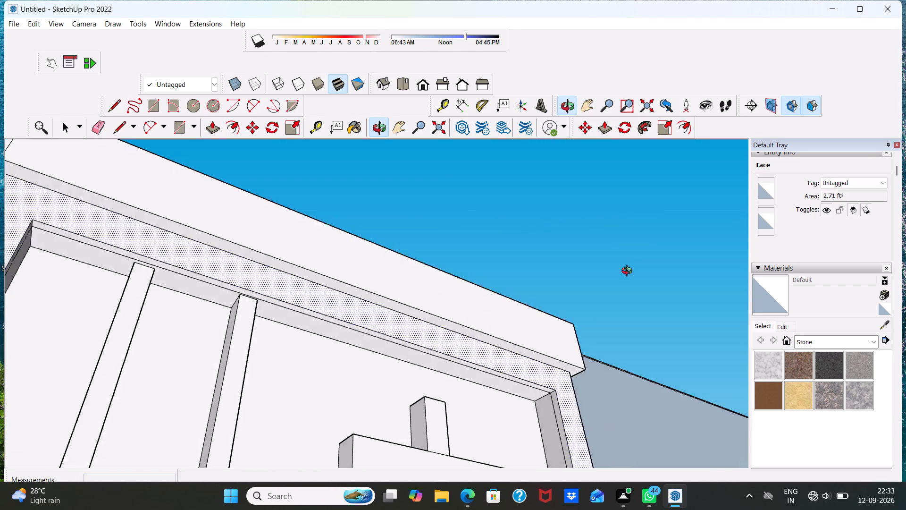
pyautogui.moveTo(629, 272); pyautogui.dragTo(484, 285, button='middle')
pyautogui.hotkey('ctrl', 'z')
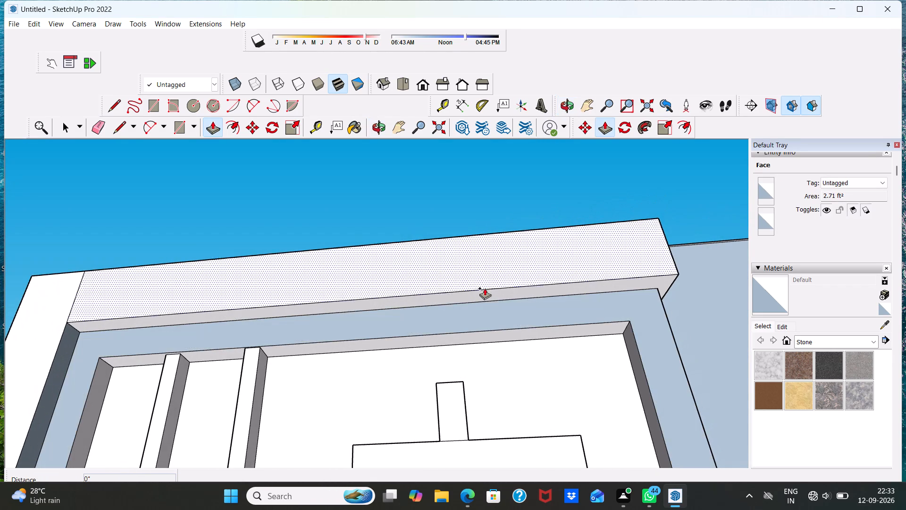
# Push/Pull the reversed border face around the decorative panel outward 3/8".
pyautogui.click(328, 332)
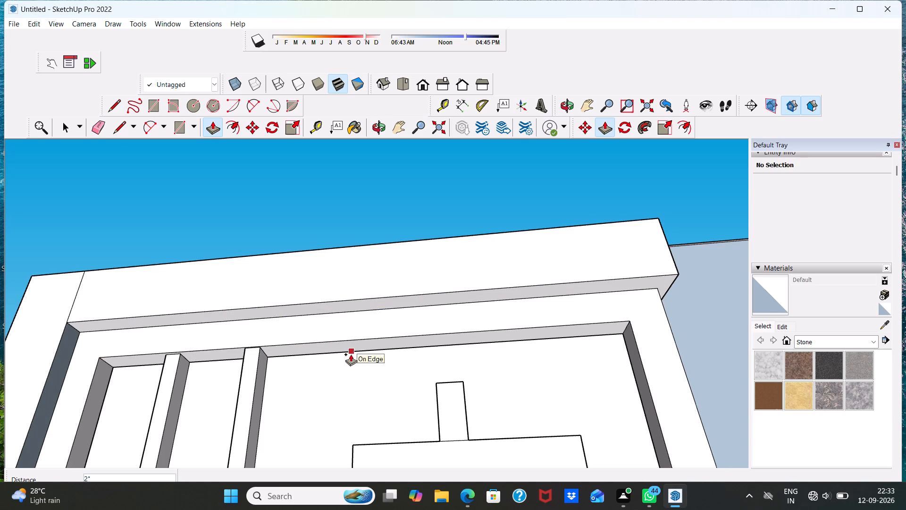
pyautogui.press('space')
pyautogui.scroll(2, 183, 333)
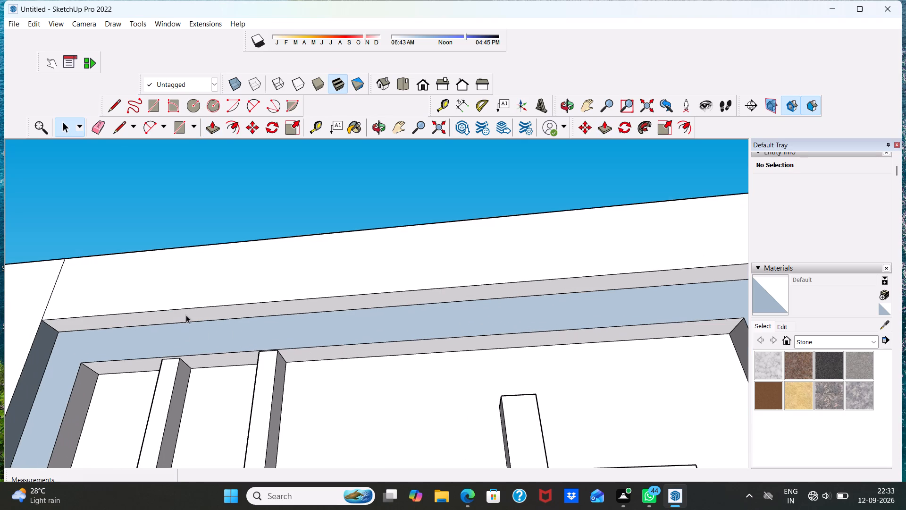
pyautogui.moveTo(211, 126); pyautogui.dragTo(215, 141)
pyautogui.click(206, 127)
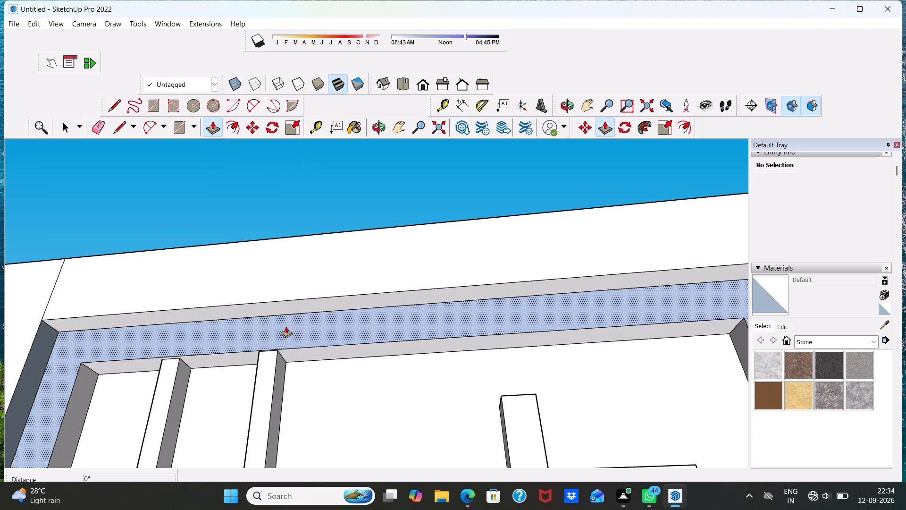
pyautogui.click(286, 330)
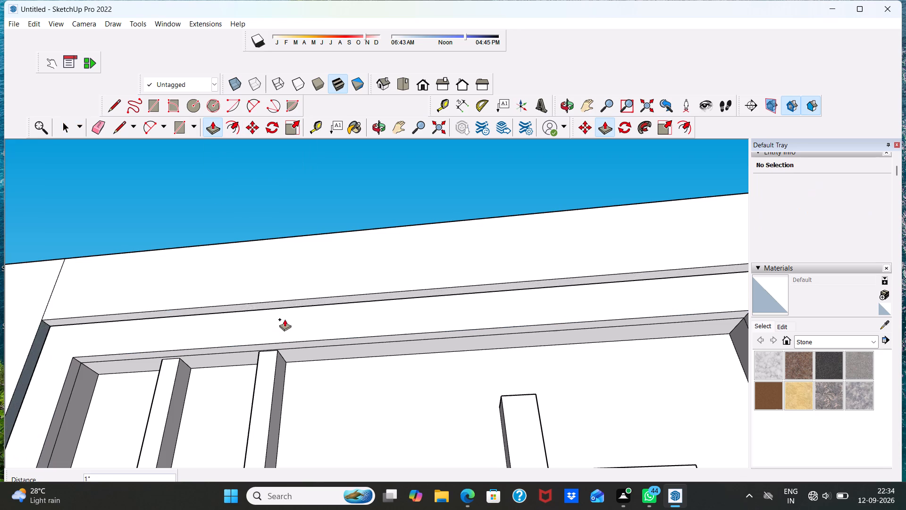
pyautogui.click(309, 315)
# Push/Pull the reversed narrow side face of the decorative panel's border, beside the plain wall, using the border's edge as the reference.
pyautogui.scroll(-3, 311, 325)
pyautogui.moveTo(330, 336); pyautogui.dragTo(573, 336, button='middle')
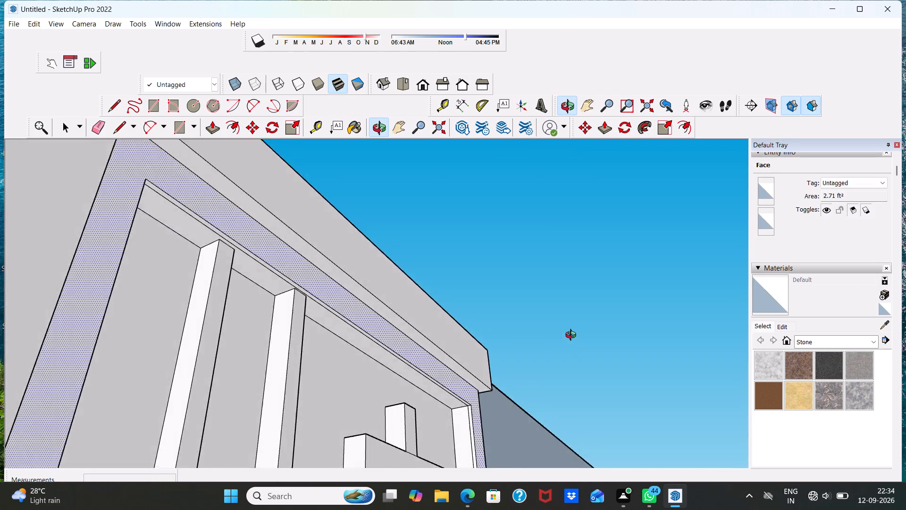
pyautogui.moveTo(573, 336); pyautogui.dragTo(125, 437, button='middle')
pyautogui.scroll(-3, 415, 380)
pyautogui.scroll(1, 506, 360)
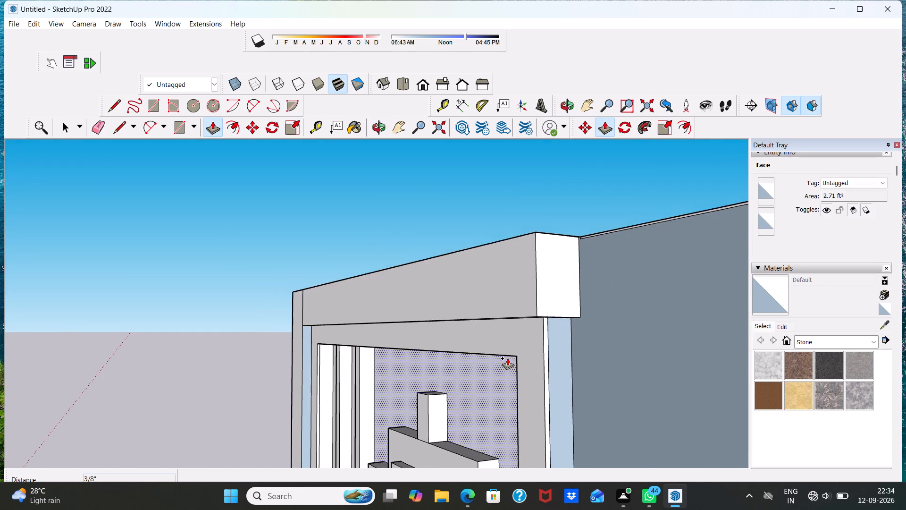
pyautogui.scroll(-4, 508, 358)
pyautogui.scroll(2, 548, 379)
pyautogui.scroll(-2, 530, 356)
pyautogui.moveTo(545, 372); pyautogui.dragTo(536, 236, button='middle')
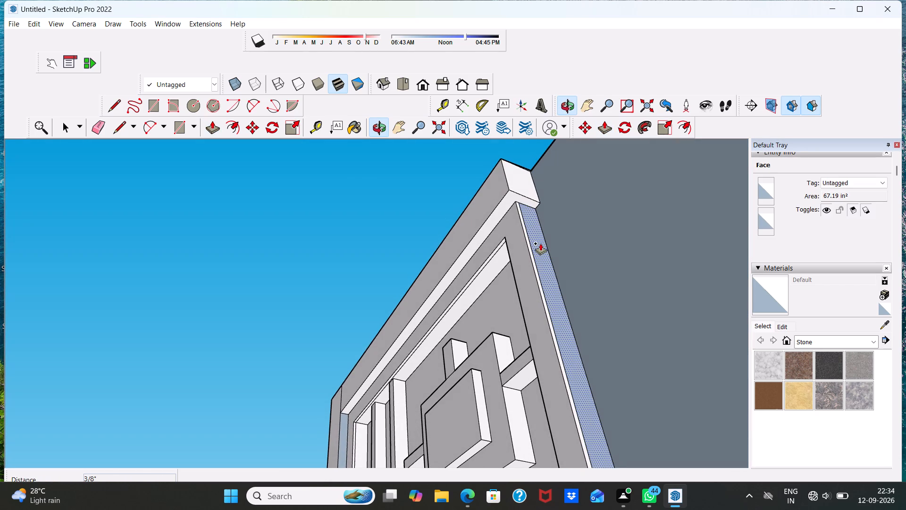
pyautogui.click(540, 242)
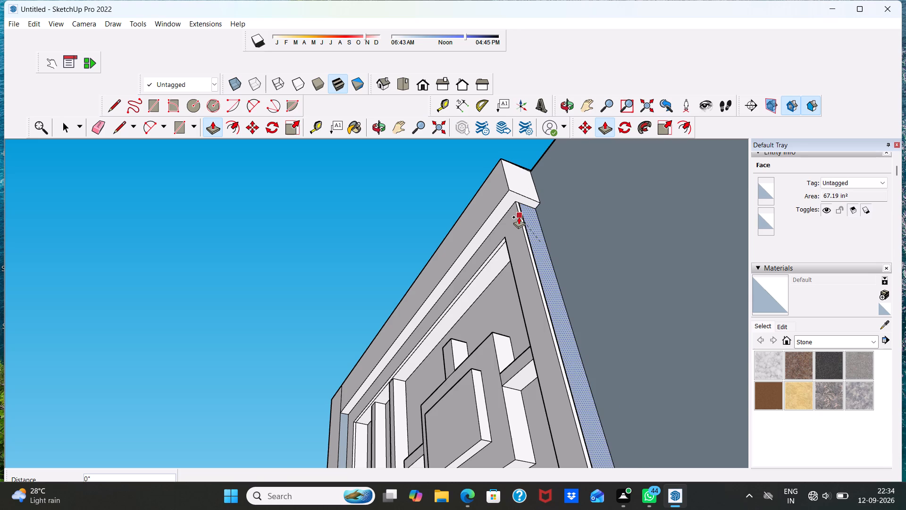
pyautogui.click(519, 222)
pyautogui.press('space')
pyautogui.scroll(-1, 553, 282)
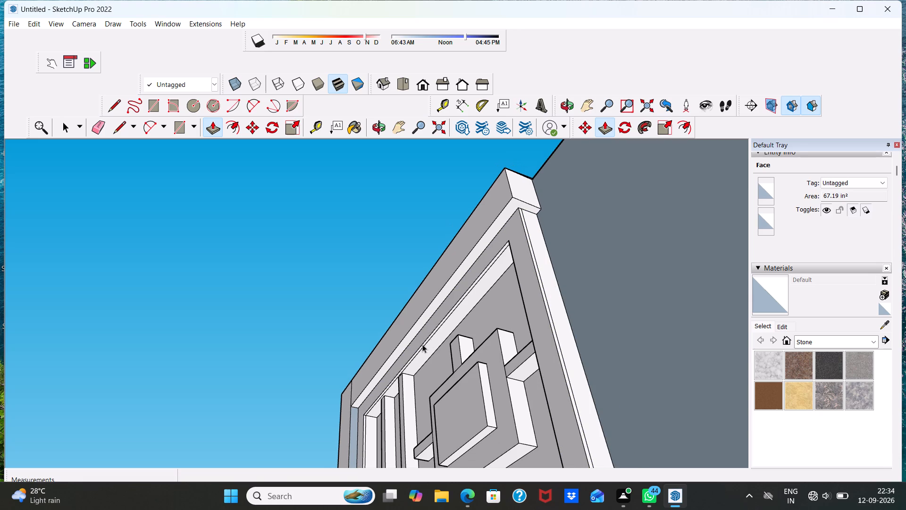
# Inspect the decorative panel's border and the front parapet rail from below, the side and above.
pyautogui.moveTo(422, 344); pyautogui.dragTo(546, 405, button='middle')
pyautogui.scroll(3, 398, 355)
pyautogui.scroll(1, 311, 333)
pyautogui.moveTo(311, 333); pyautogui.dragTo(342, 363, button='middle')
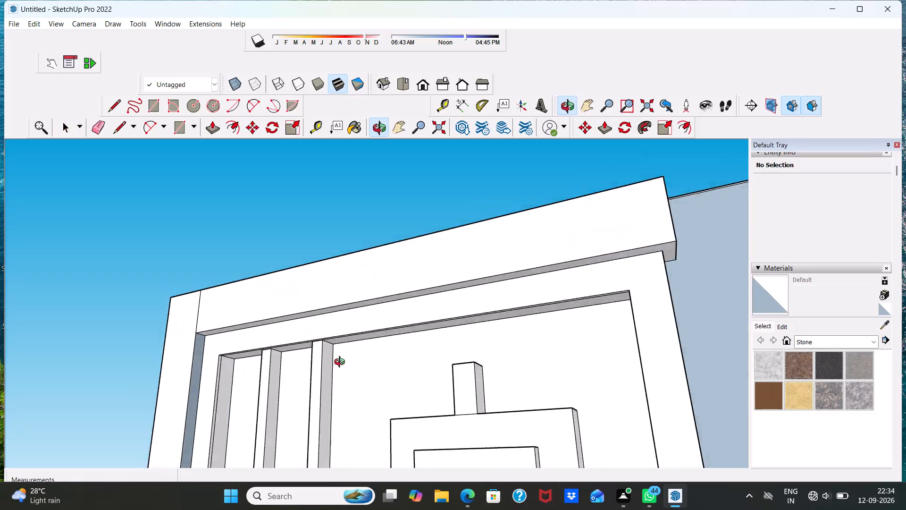
pyautogui.moveTo(342, 363); pyautogui.dragTo(474, 398, button='middle')
pyautogui.scroll(-3, 433, 306)
pyautogui.moveTo(451, 345); pyautogui.dragTo(118, 354, button='middle')
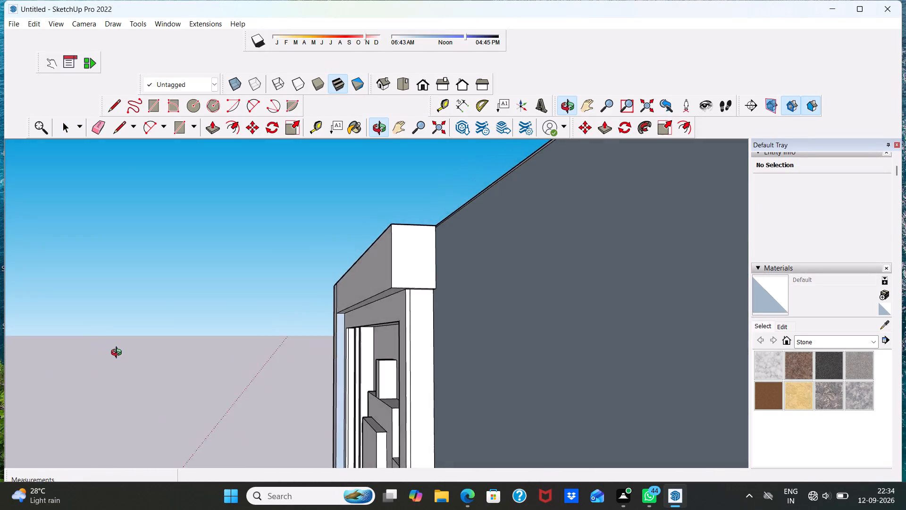
pyautogui.moveTo(118, 354); pyautogui.dragTo(428, 335, button='middle')
pyautogui.moveTo(343, 377); pyautogui.dragTo(219, 260, button='middle')
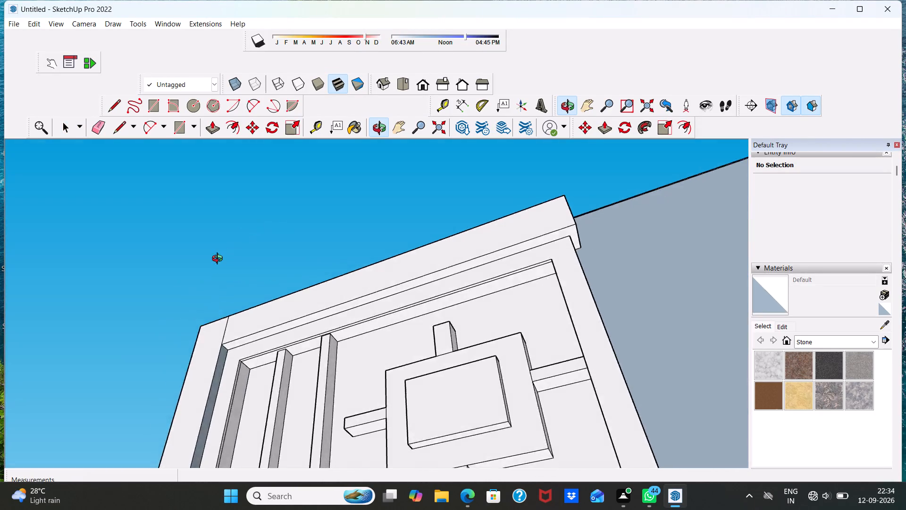
pyautogui.moveTo(219, 260); pyautogui.dragTo(260, 375, button='middle')
pyautogui.scroll(-6, 397, 312)
pyautogui.scroll(-1, 460, 314)
pyautogui.moveTo(465, 322); pyautogui.dragTo(490, 380, button='middle')
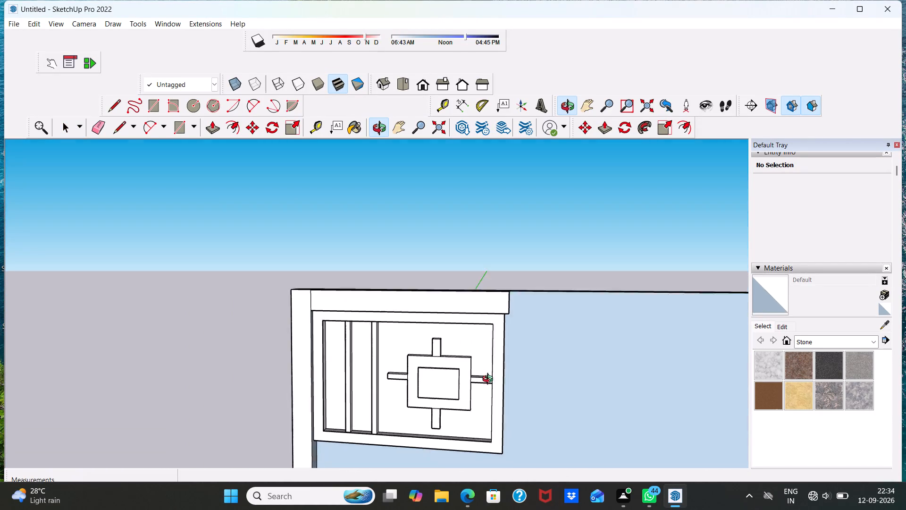
pyautogui.moveTo(490, 380); pyautogui.dragTo(530, 390, button='middle')
pyautogui.moveTo(446, 301); pyautogui.dragTo(482, 436, button='middle')
pyautogui.scroll(-1, 446, 302)
pyautogui.scroll(3, 337, 262)
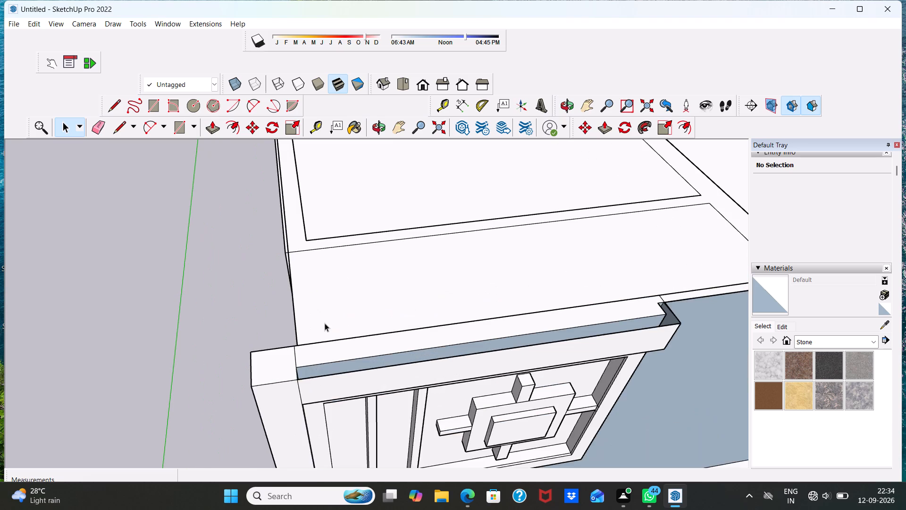
# Push/Pull the reversed long face inside the front rail's top slot forward 1 3/4".
pyautogui.scroll(5, 353, 382)
pyautogui.middleClick(314, 358)
pyautogui.moveTo(313, 347); pyautogui.dragTo(317, 352)
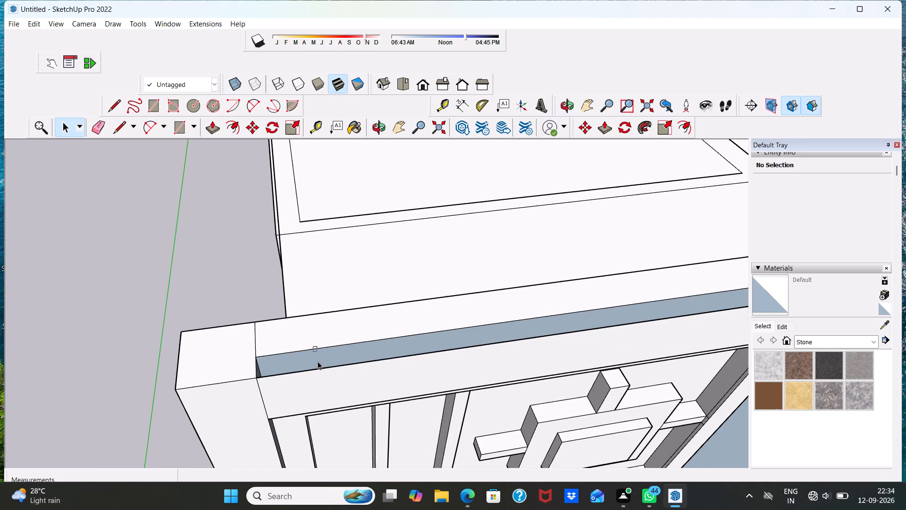
pyautogui.doubleClick(318, 358)
pyautogui.scroll(1, 236, 363)
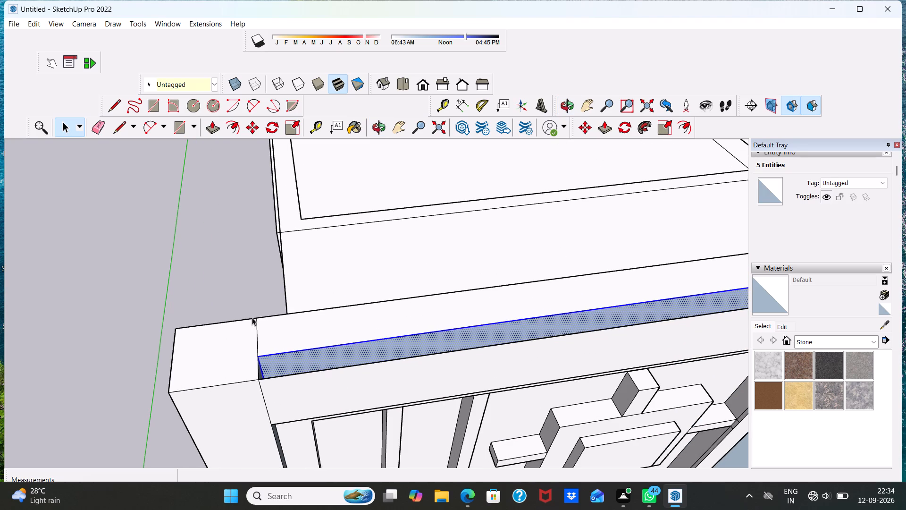
pyautogui.moveTo(210, 130); pyautogui.dragTo(211, 136)
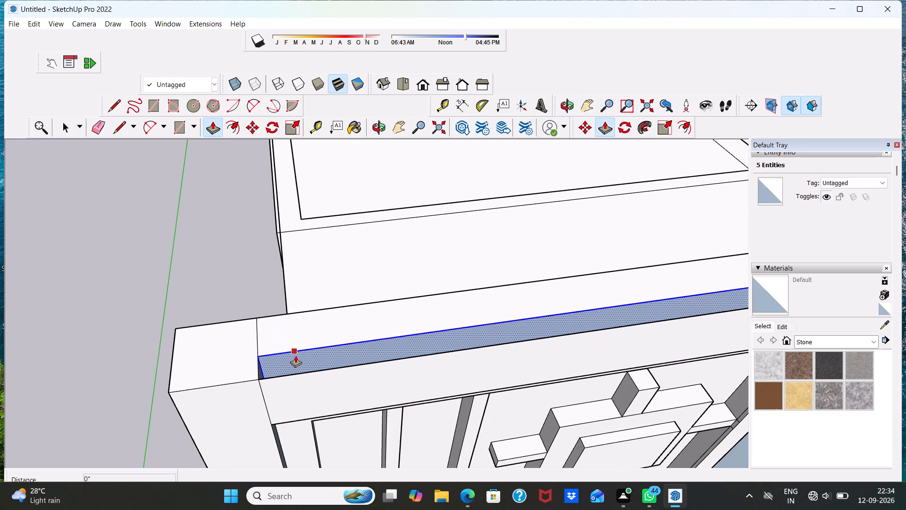
pyautogui.moveTo(295, 356); pyautogui.dragTo(292, 379)
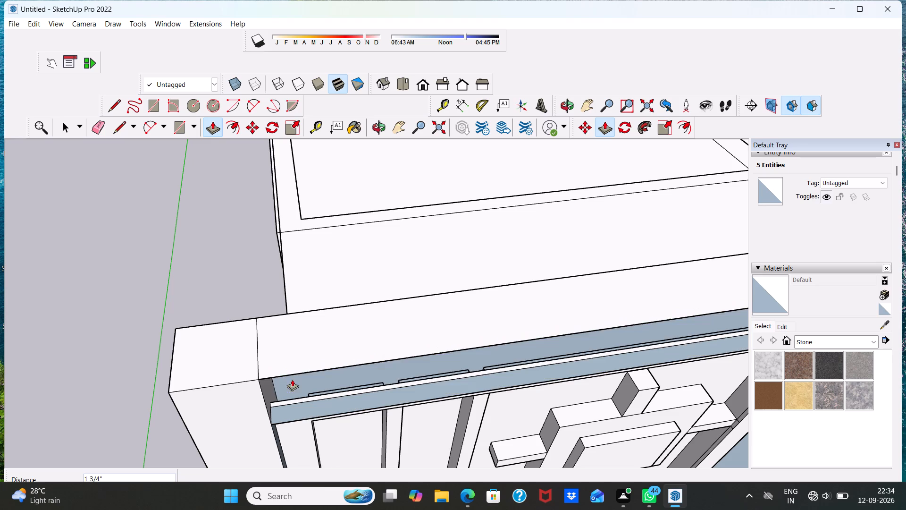
pyautogui.press('space')
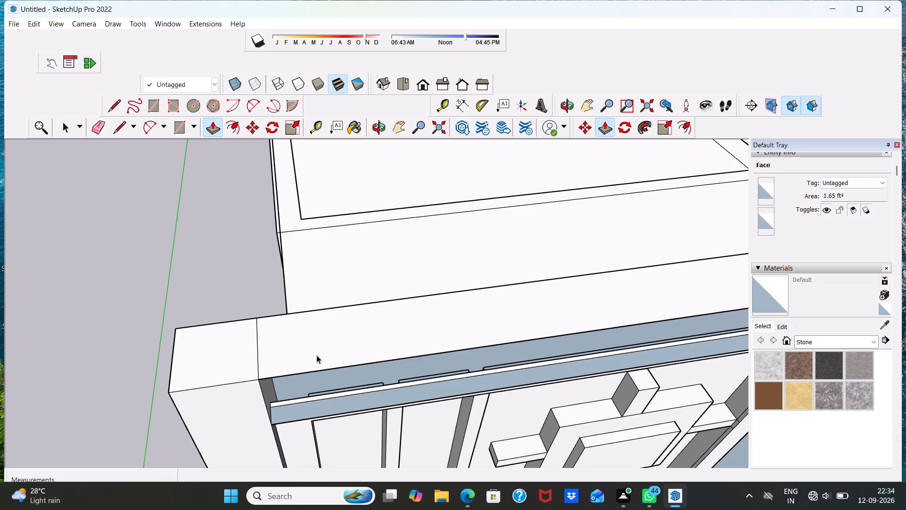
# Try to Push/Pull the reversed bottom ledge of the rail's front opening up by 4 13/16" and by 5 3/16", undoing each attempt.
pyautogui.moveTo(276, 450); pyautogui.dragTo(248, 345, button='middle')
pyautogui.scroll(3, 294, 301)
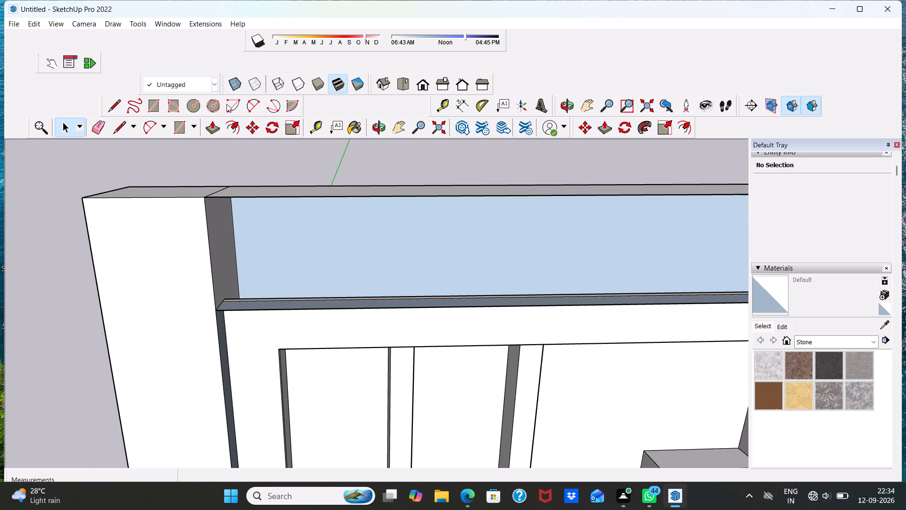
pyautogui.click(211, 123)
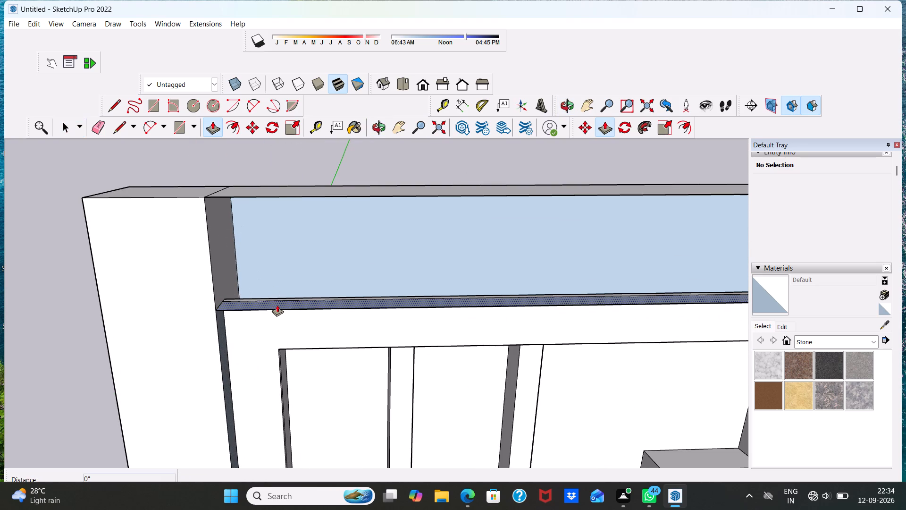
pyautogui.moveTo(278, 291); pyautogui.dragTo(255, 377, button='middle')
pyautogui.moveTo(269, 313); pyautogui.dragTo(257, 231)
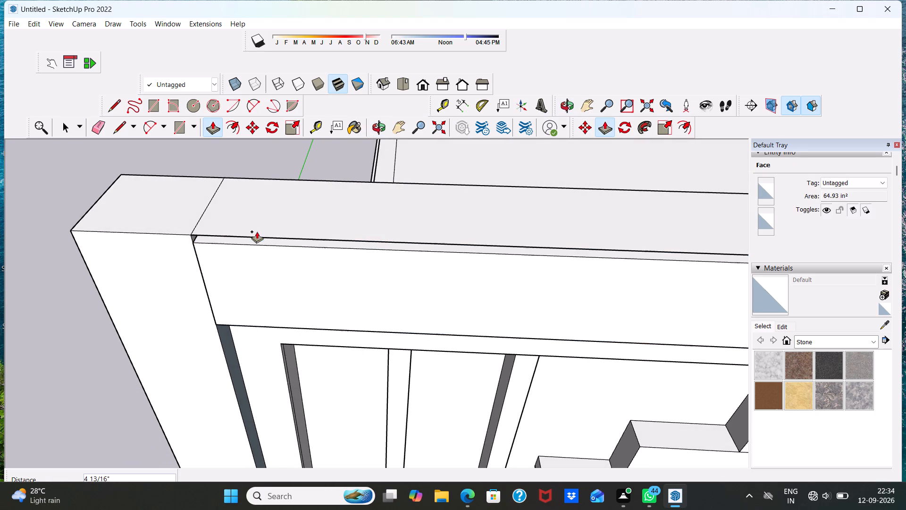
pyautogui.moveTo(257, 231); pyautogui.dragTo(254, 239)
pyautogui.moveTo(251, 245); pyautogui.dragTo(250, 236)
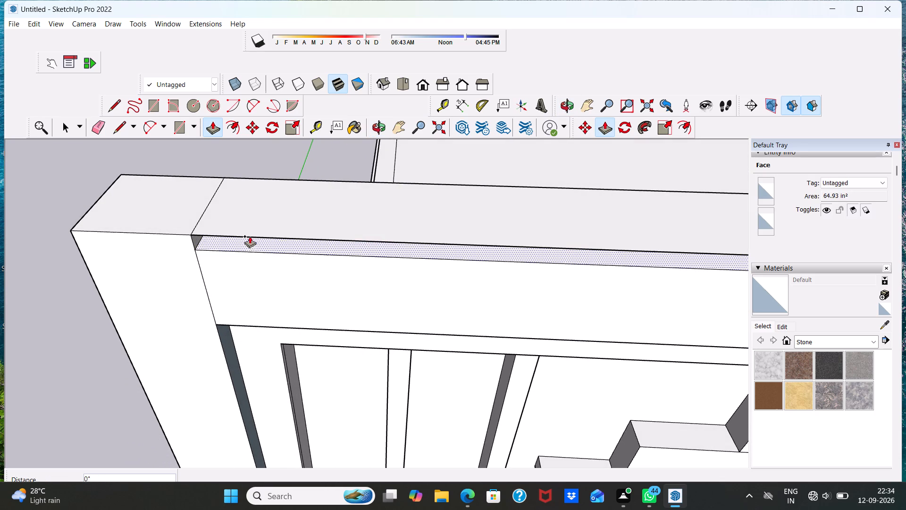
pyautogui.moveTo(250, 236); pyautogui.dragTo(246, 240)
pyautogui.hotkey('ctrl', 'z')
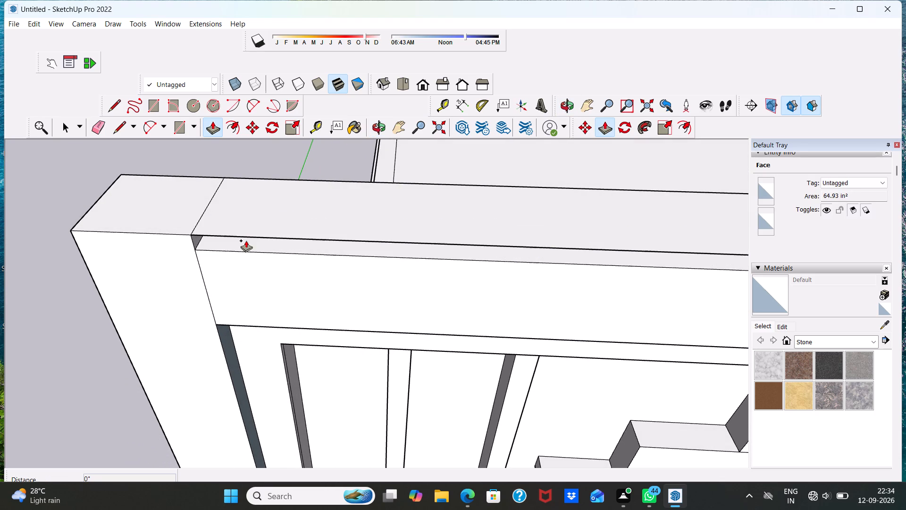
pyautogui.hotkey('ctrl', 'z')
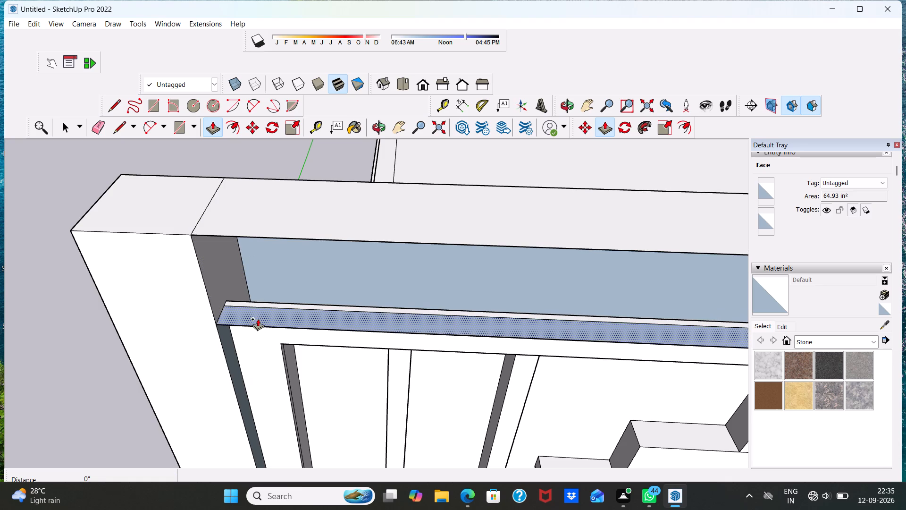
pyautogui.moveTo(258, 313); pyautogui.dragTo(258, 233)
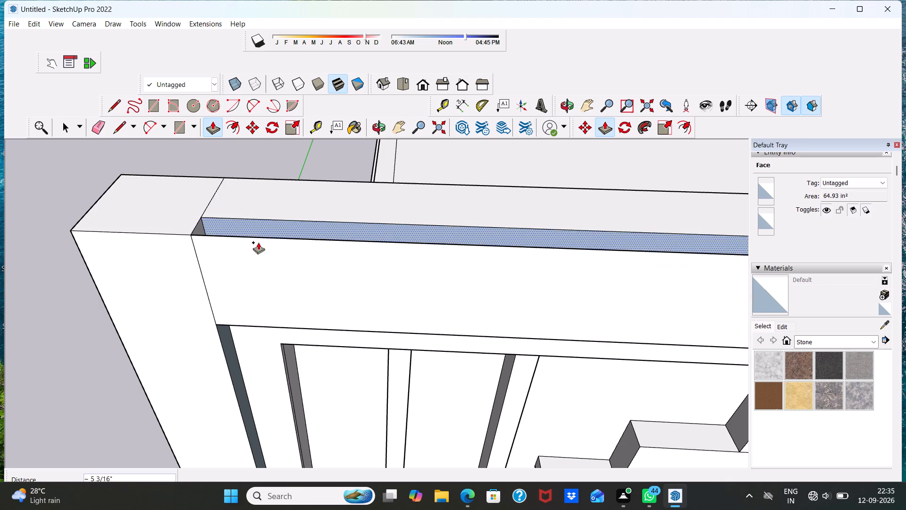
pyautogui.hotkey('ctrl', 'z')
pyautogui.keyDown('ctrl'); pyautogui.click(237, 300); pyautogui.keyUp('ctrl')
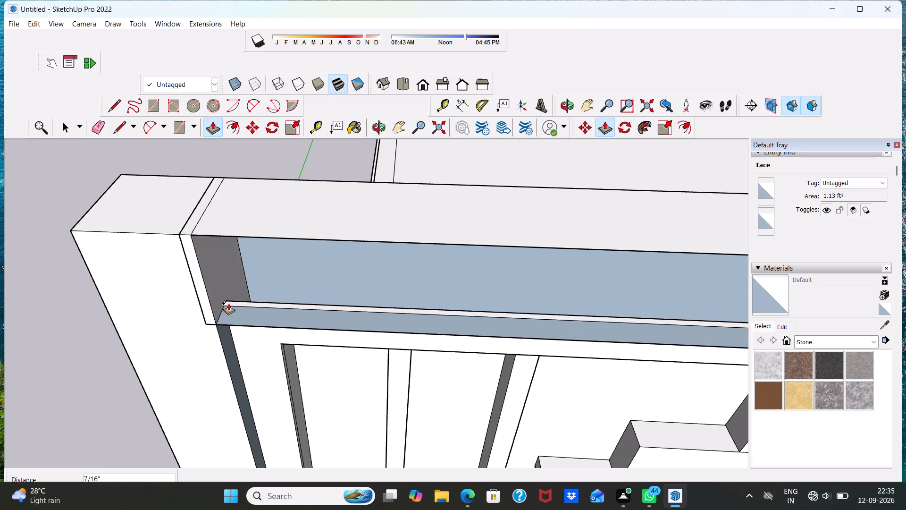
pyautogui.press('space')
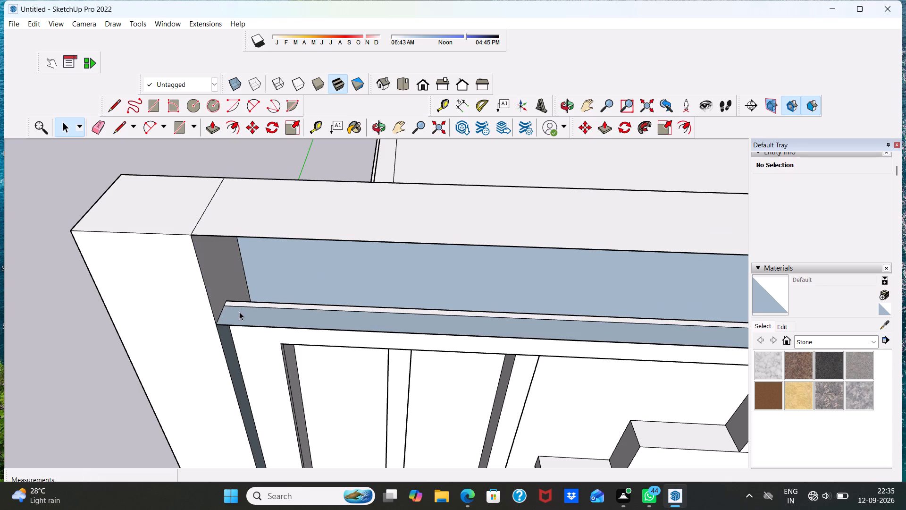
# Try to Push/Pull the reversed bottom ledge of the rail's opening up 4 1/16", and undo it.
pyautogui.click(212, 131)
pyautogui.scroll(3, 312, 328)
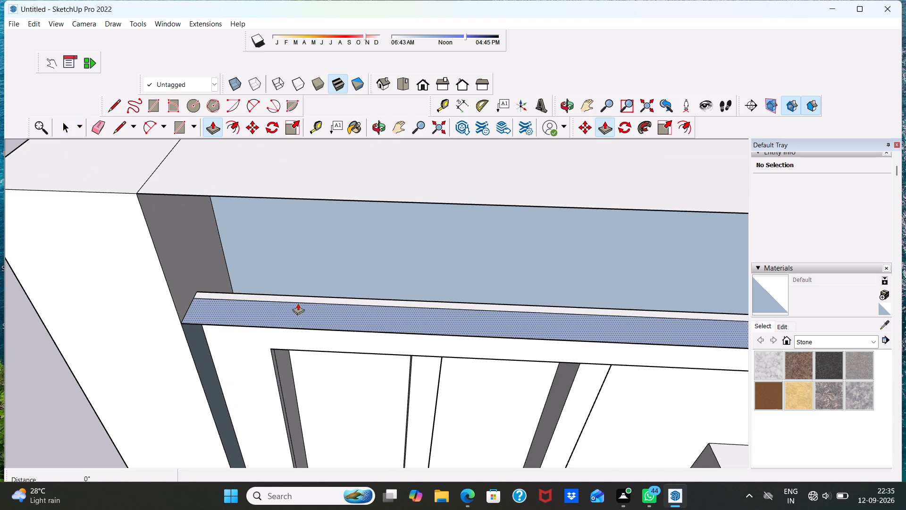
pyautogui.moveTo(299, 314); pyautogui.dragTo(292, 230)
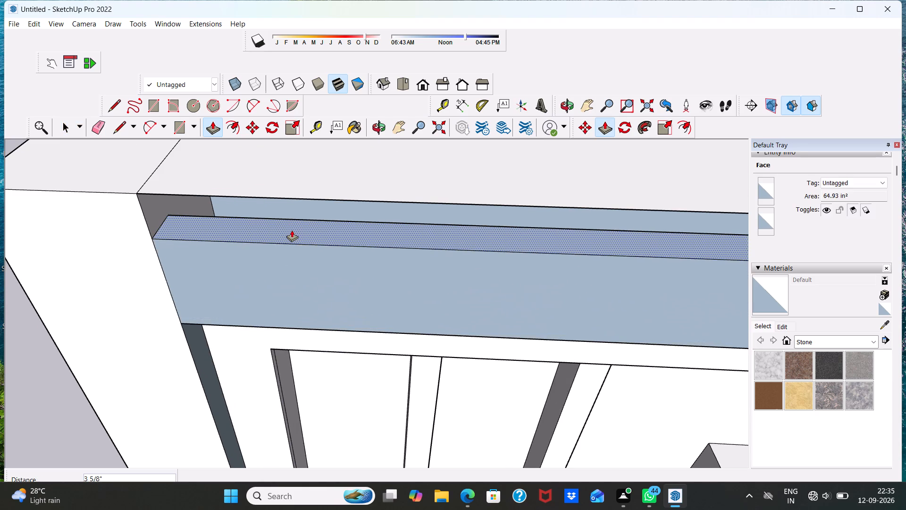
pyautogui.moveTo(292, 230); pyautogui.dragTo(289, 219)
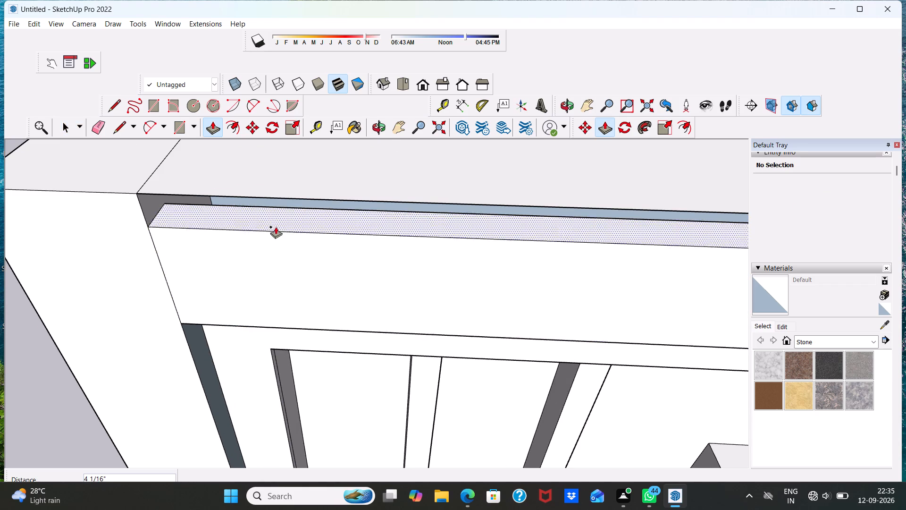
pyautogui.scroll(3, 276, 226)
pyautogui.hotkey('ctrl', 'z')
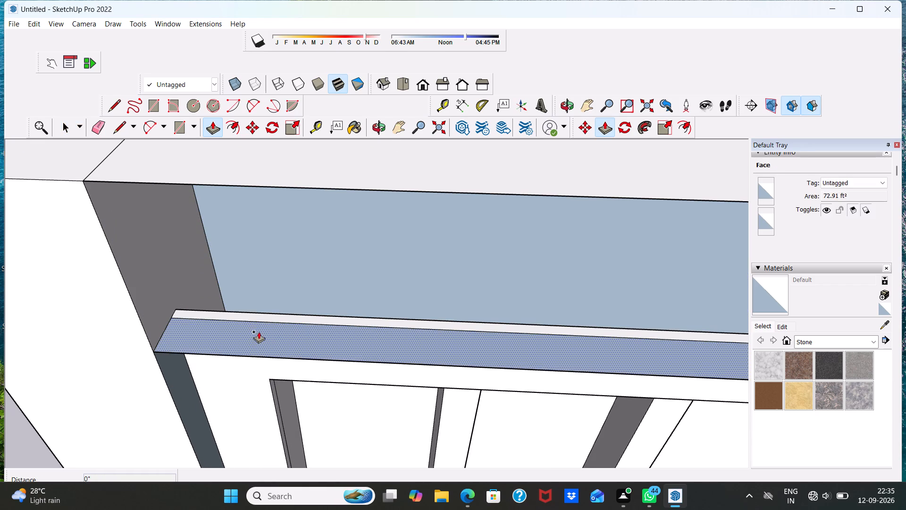
# Push/Pull the bottom ledge of the rail's opening up 5 3/16" to the rail's top edge.
pyautogui.moveTo(254, 340); pyautogui.dragTo(246, 194)
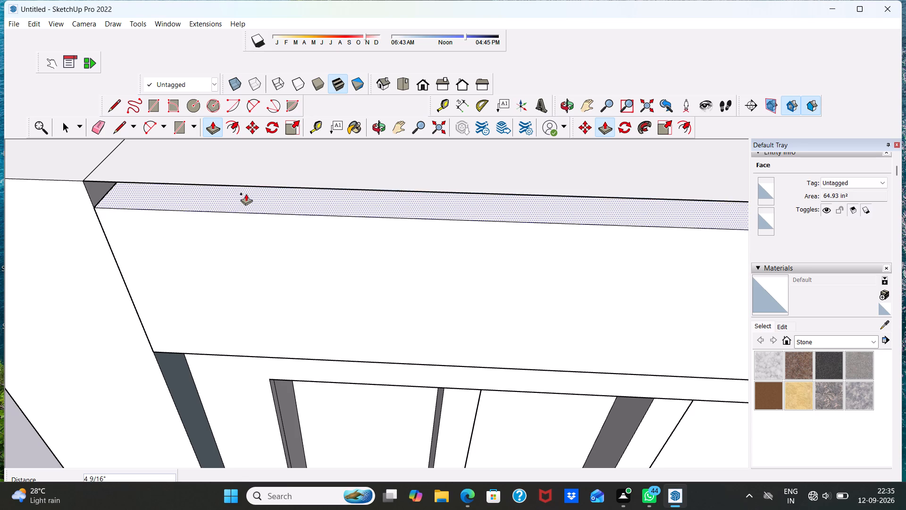
pyautogui.moveTo(246, 194); pyautogui.dragTo(242, 182)
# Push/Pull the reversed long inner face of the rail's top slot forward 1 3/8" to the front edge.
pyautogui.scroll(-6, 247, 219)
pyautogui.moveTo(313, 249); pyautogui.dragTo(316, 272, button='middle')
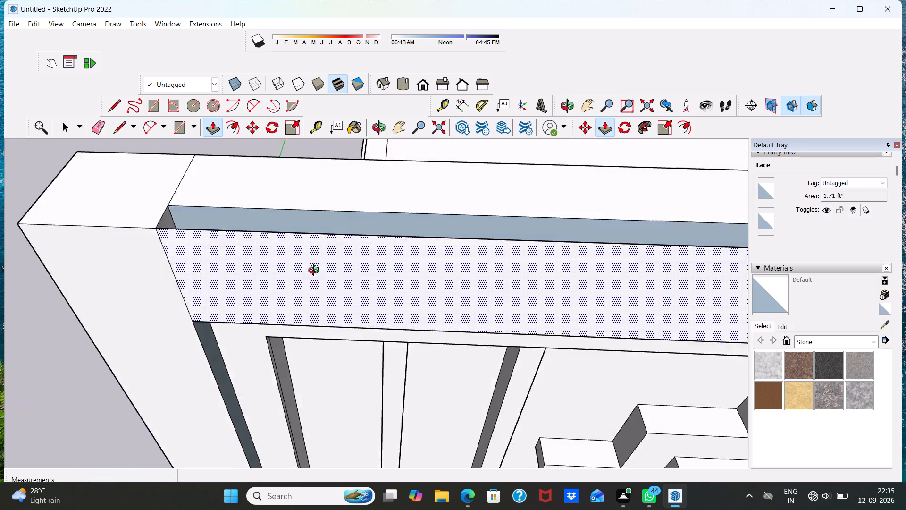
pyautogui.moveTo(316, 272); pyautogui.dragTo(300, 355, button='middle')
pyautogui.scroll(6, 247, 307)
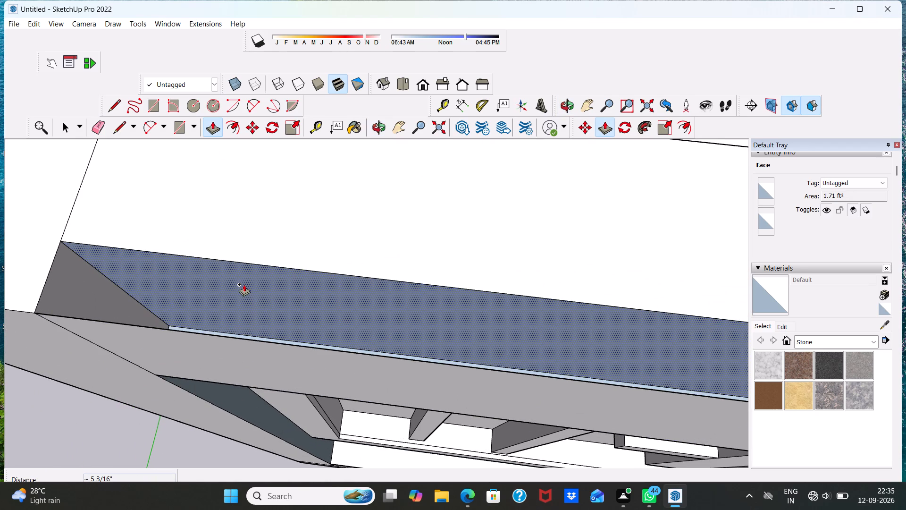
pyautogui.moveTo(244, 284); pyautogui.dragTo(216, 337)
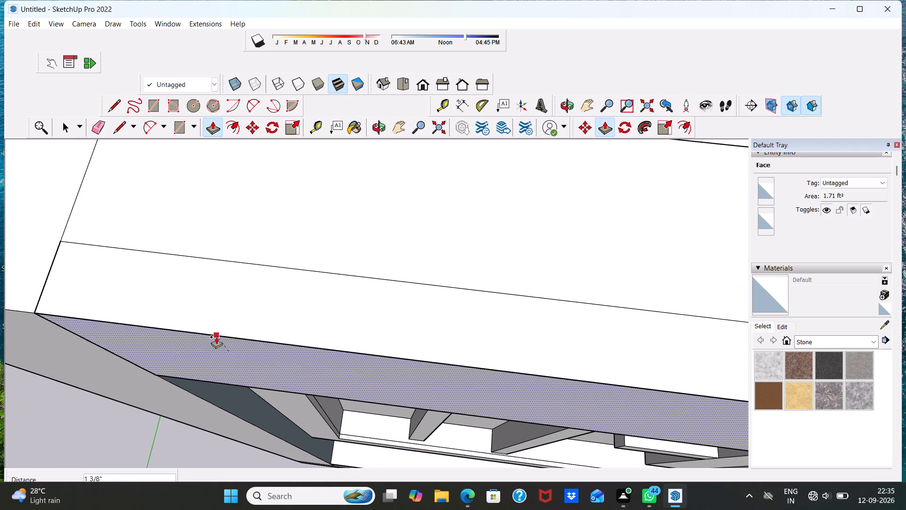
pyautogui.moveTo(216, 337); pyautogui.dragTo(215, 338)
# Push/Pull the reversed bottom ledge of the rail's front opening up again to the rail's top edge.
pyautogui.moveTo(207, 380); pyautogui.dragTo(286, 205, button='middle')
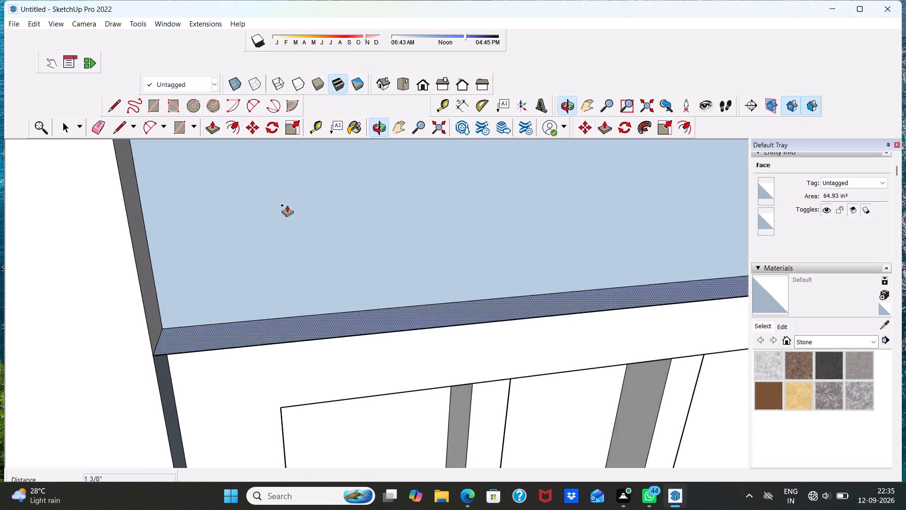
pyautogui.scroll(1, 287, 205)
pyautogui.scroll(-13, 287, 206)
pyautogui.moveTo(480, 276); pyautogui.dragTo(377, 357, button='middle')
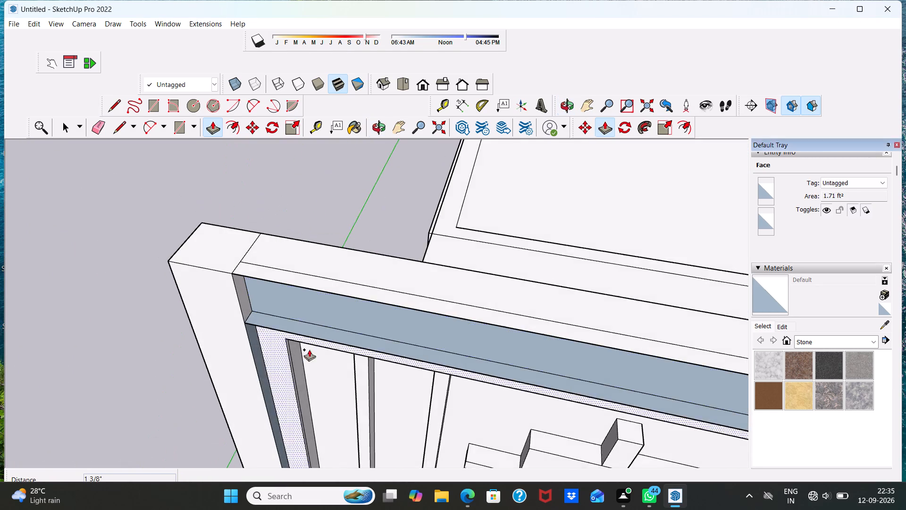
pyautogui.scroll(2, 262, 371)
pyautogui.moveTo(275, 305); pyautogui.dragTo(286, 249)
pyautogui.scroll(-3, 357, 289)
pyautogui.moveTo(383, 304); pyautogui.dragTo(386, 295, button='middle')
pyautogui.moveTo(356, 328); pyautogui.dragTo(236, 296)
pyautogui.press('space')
# Push/Pull the reversed bottom face of the rail's top slot up to the rail's top level to fill the slot.
pyautogui.scroll(1, 313, 230)
pyautogui.moveTo(313, 230); pyautogui.dragTo(256, 359, button='middle')
pyautogui.scroll(5, 262, 300)
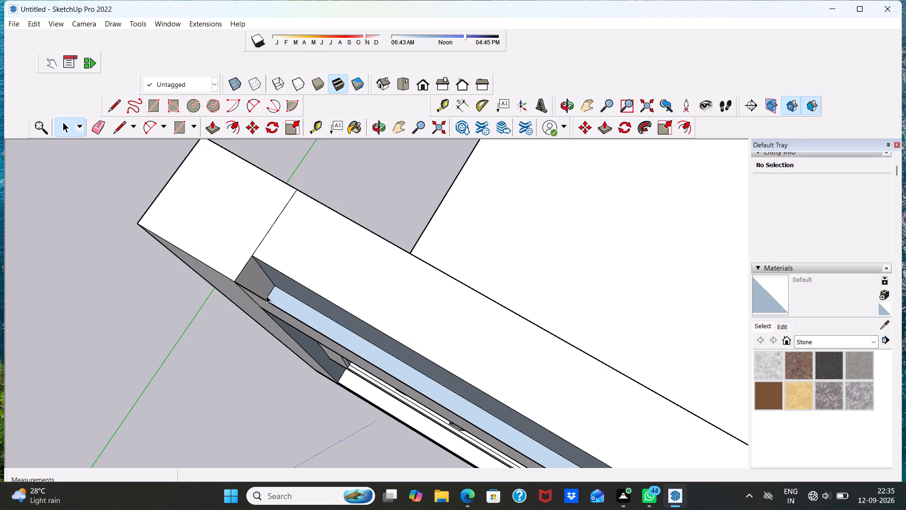
pyautogui.scroll(6, 266, 296)
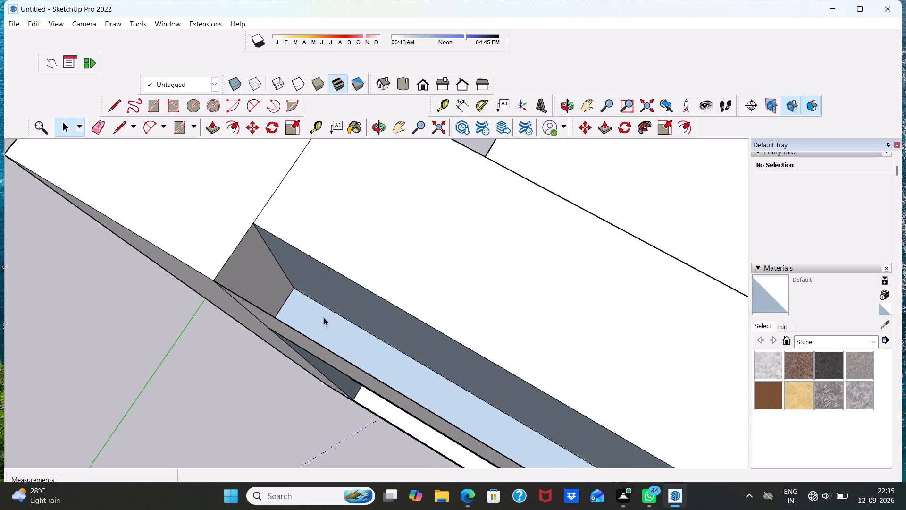
pyautogui.moveTo(324, 317); pyautogui.dragTo(302, 358, button='middle')
pyautogui.click(315, 336)
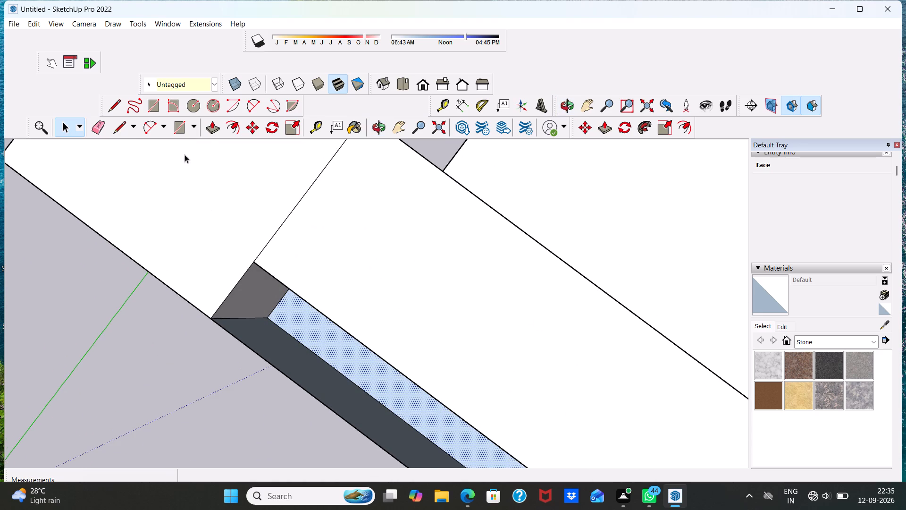
pyautogui.click(216, 127)
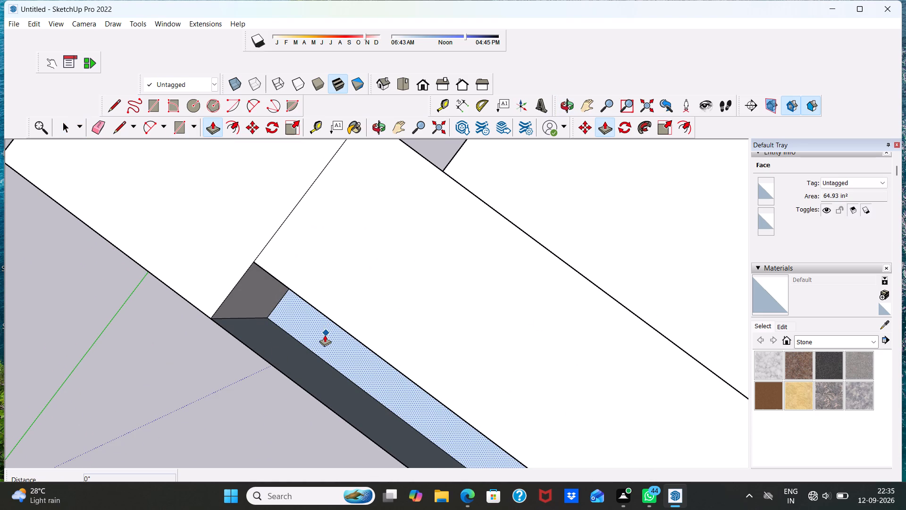
pyautogui.moveTo(325, 335); pyautogui.dragTo(291, 310)
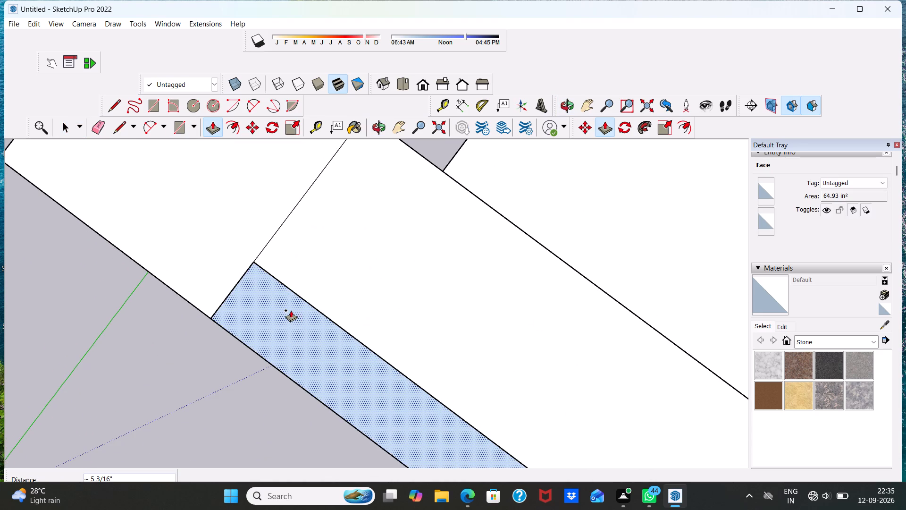
pyautogui.moveTo(291, 310); pyautogui.dragTo(300, 313)
pyautogui.click(296, 313)
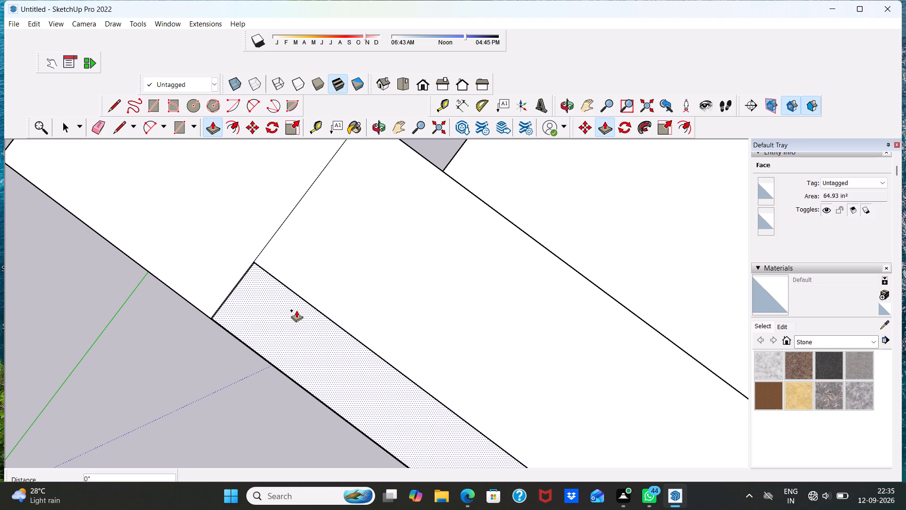
# Undo the latest Push/Pull edits on the rail's top slot, back to its open state.
pyautogui.click(294, 310)
pyautogui.moveTo(320, 326); pyautogui.dragTo(462, 169, button='middle')
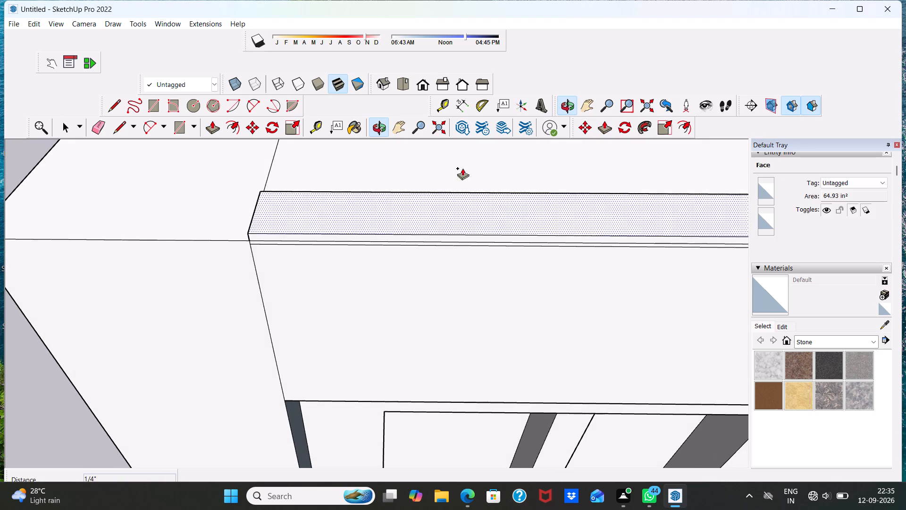
pyautogui.keyDown('ctrl'); pyautogui.click(355, 252); pyautogui.keyUp('ctrl')
pyautogui.hotkey('ctrl', 'z')
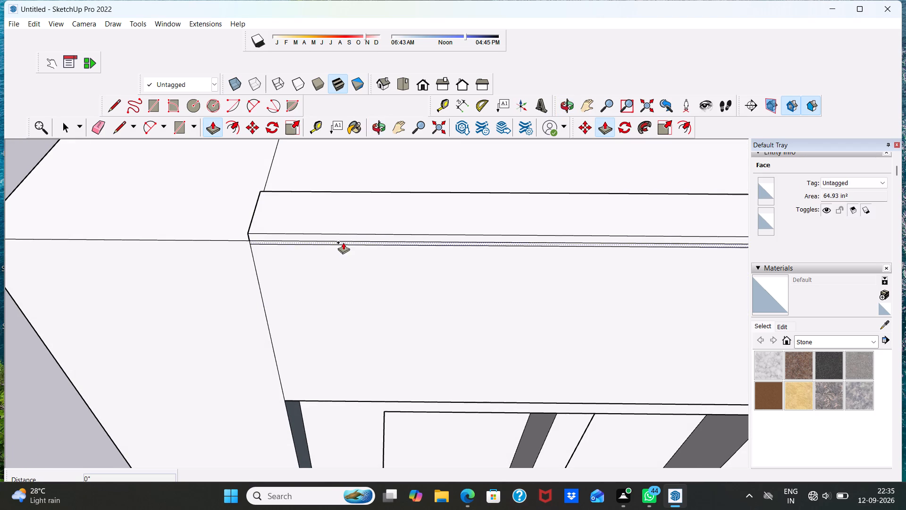
pyautogui.keyDown('ctrl'); pyautogui.click(326, 260); pyautogui.keyUp('ctrl')
pyautogui.hotkey('ctrl', 'z')
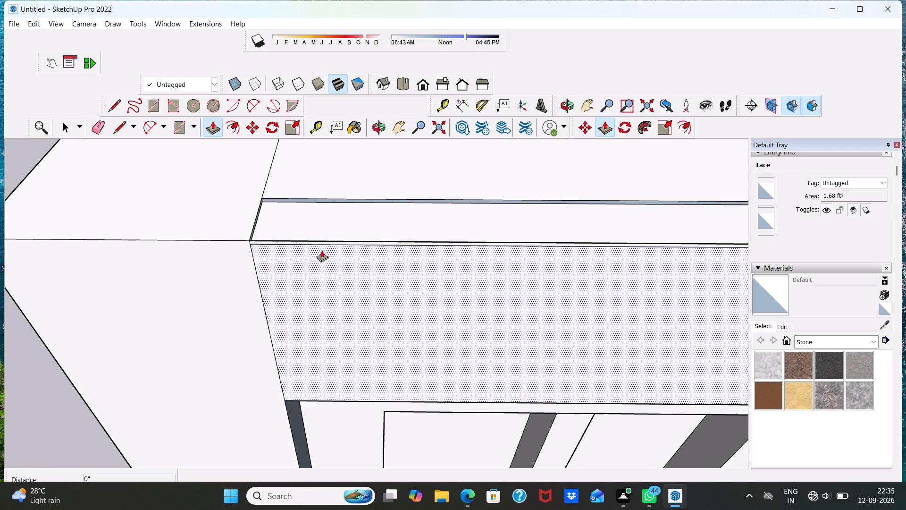
pyautogui.hotkey('ctrl', 'z')
# Push/Pull the reversed bottom face of the rail's top slot up level with the rail's top surface.
pyautogui.moveTo(326, 226); pyautogui.dragTo(275, 359, button='middle')
pyautogui.moveTo(326, 226); pyautogui.dragTo(303, 314)
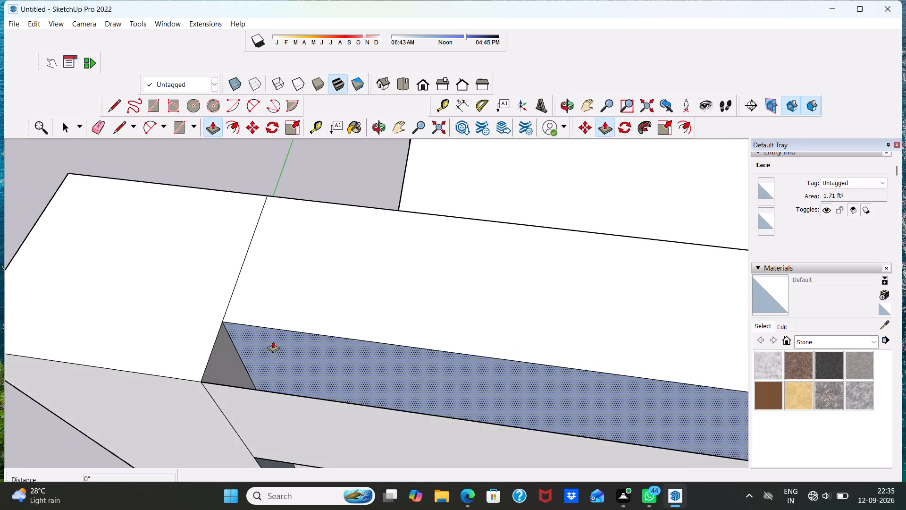
pyautogui.scroll(-1, 273, 341)
pyautogui.moveTo(273, 341); pyautogui.dragTo(279, 420, button='middle')
pyautogui.scroll(3, 299, 436)
pyautogui.moveTo(306, 418); pyautogui.dragTo(277, 430)
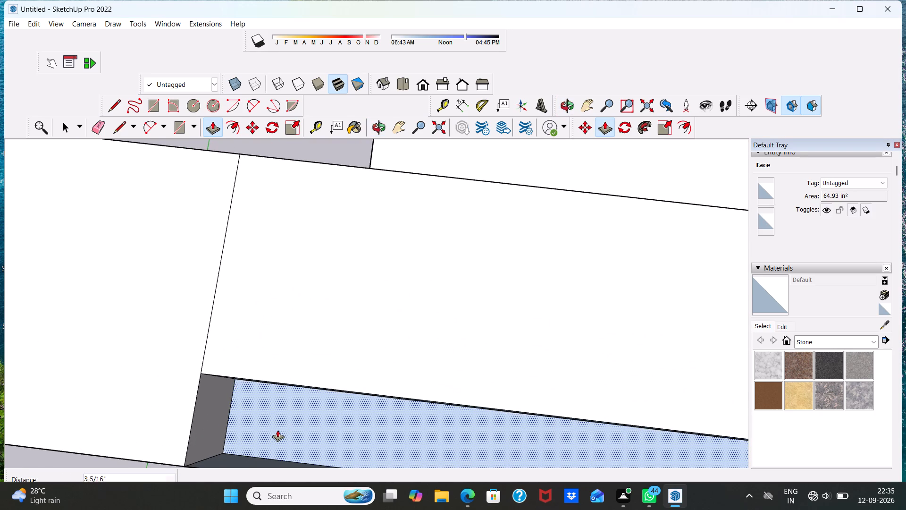
pyautogui.moveTo(277, 430); pyautogui.dragTo(270, 430)
pyautogui.moveTo(265, 430); pyautogui.dragTo(252, 428)
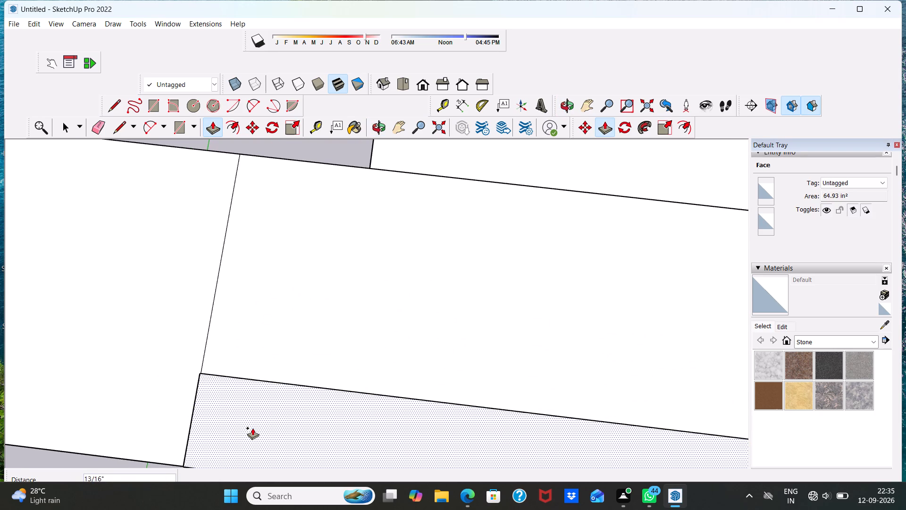
pyautogui.moveTo(252, 428); pyautogui.dragTo(254, 426)
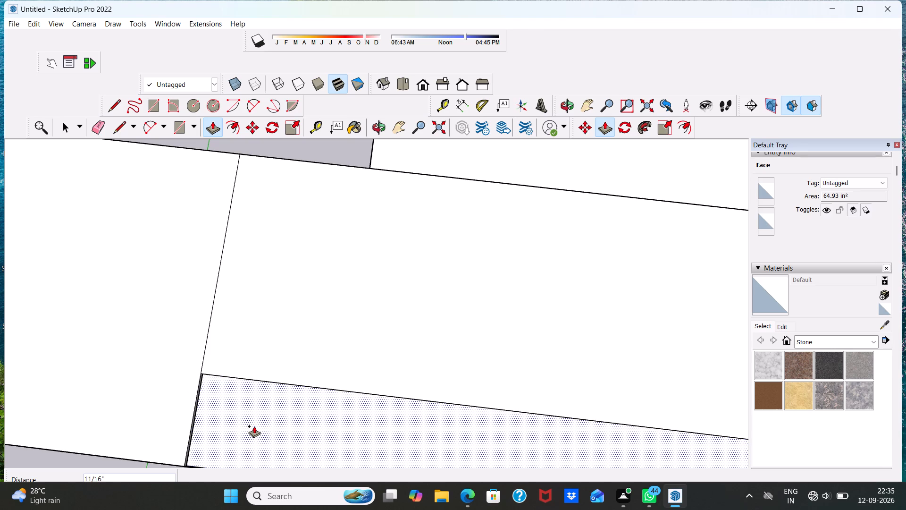
pyautogui.moveTo(254, 426); pyautogui.dragTo(252, 425)
pyautogui.click(251, 425)
pyautogui.moveTo(241, 412); pyautogui.dragTo(356, 393, button='middle')
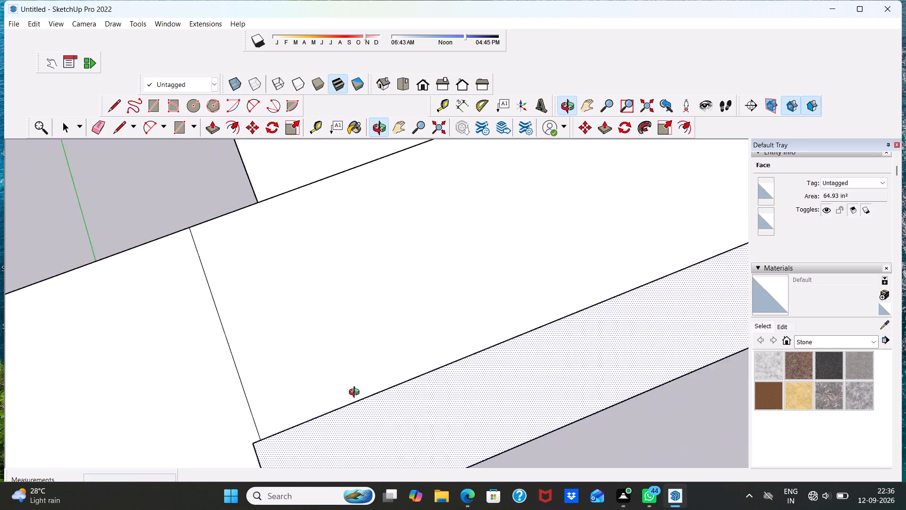
pyautogui.moveTo(356, 393); pyautogui.dragTo(407, 335, button='middle')
pyautogui.scroll(-1, 396, 350)
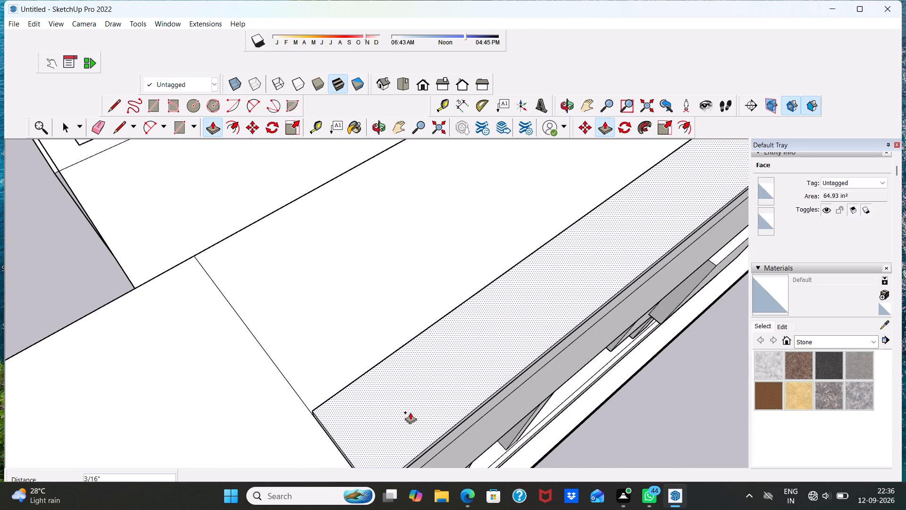
pyautogui.click(429, 424)
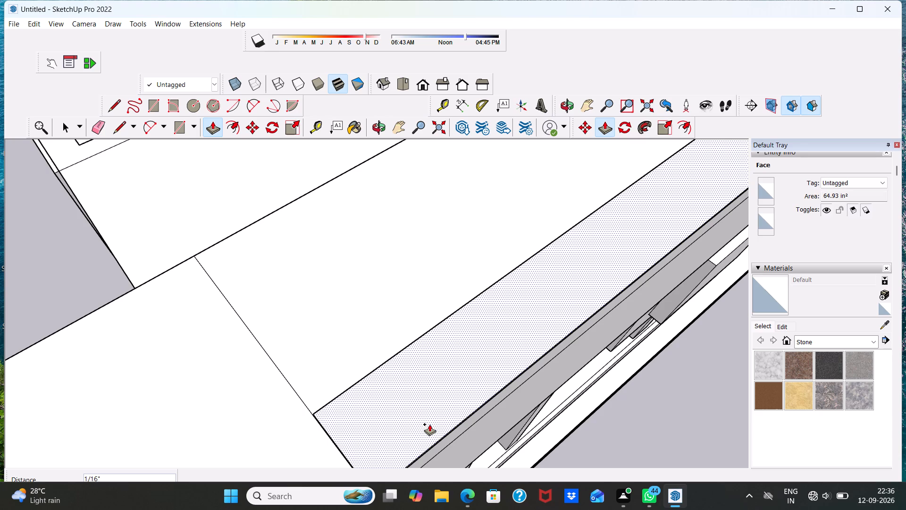
pyautogui.press('space')
# Inspect the rail, the decorative panel and the large front parapet wall for faces that are still reversed.
pyautogui.moveTo(532, 427); pyautogui.dragTo(415, 309, button='middle')
pyautogui.scroll(-3, 414, 309)
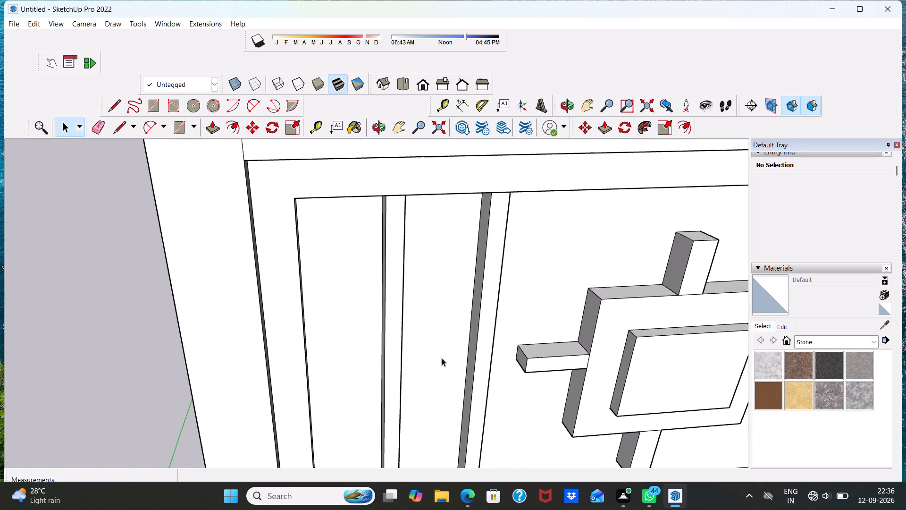
pyautogui.scroll(-10, 442, 358)
pyautogui.moveTo(569, 313); pyautogui.dragTo(482, 184, button='middle')
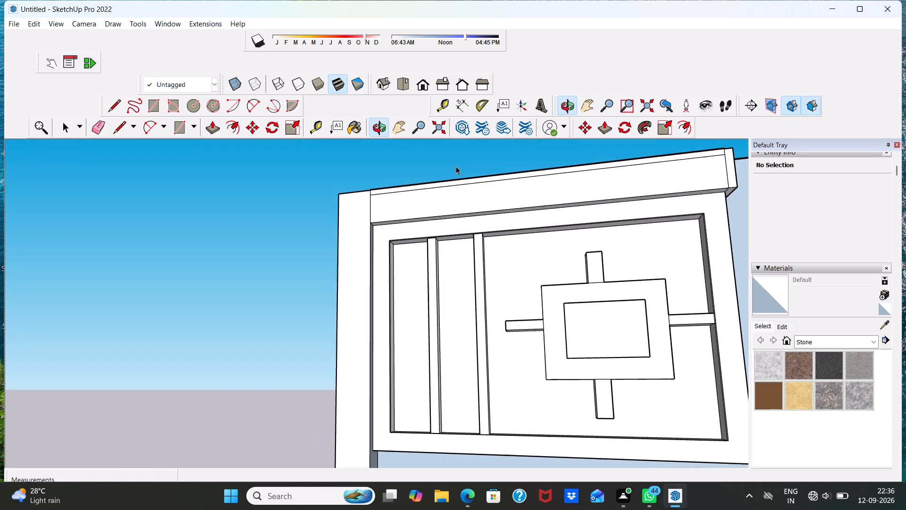
pyautogui.scroll(-3, 475, 199)
pyautogui.moveTo(591, 293); pyautogui.dragTo(522, 333, button='middle')
pyautogui.scroll(-1, 592, 293)
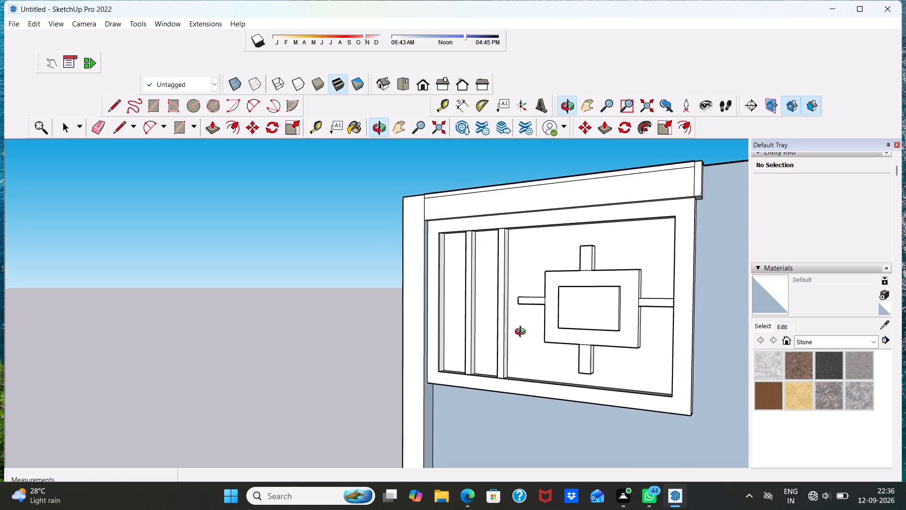
pyautogui.moveTo(522, 333); pyautogui.dragTo(522, 333, button='middle')
pyautogui.scroll(-2, 483, 302)
pyautogui.press('space')
pyautogui.scroll(-1, 441, 335)
pyautogui.moveTo(437, 336); pyautogui.dragTo(628, 298, button='middle')
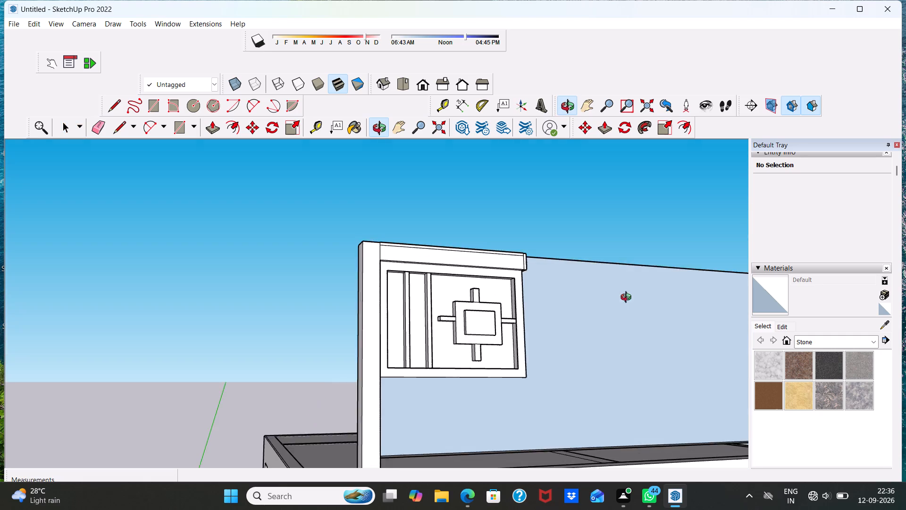
pyautogui.moveTo(628, 298); pyautogui.dragTo(628, 297, button='middle')
pyautogui.scroll(-6, 512, 281)
pyautogui.scroll(-3, 608, 333)
pyautogui.moveTo(613, 337); pyautogui.dragTo(613, 359, button='middle')
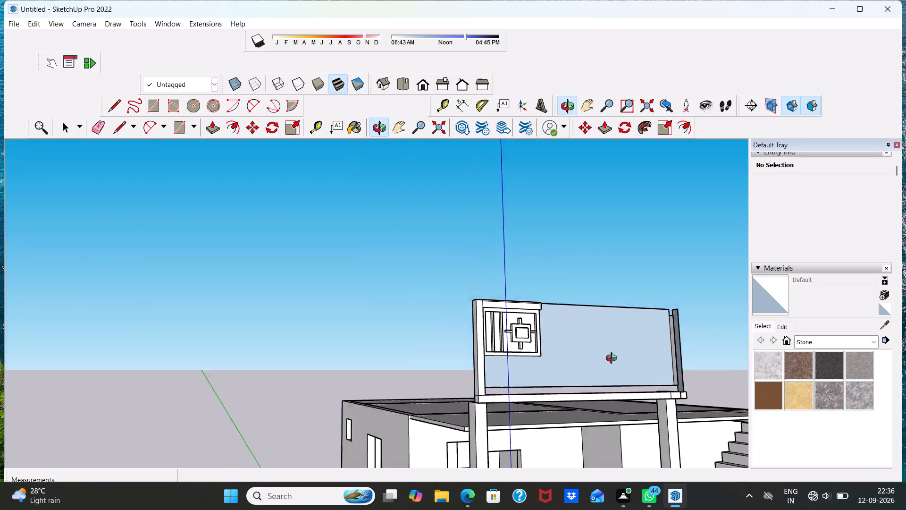
pyautogui.moveTo(613, 359); pyautogui.dragTo(508, 476, button='middle')
pyautogui.moveTo(542, 406); pyautogui.dragTo(545, 319, button='middle')
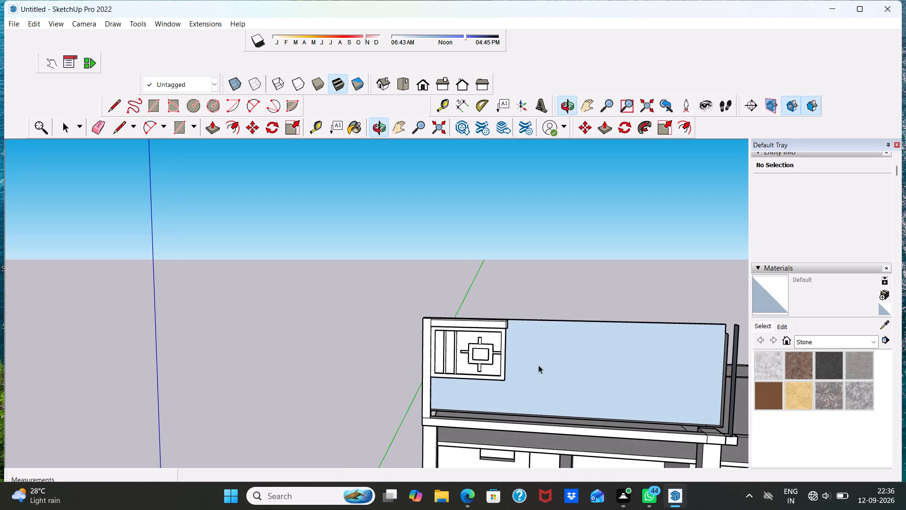
# Push/Pull the large reversed parapet wall face behind the decorative panel to give the wall depth.
pyautogui.click(549, 351)
pyautogui.click(216, 129)
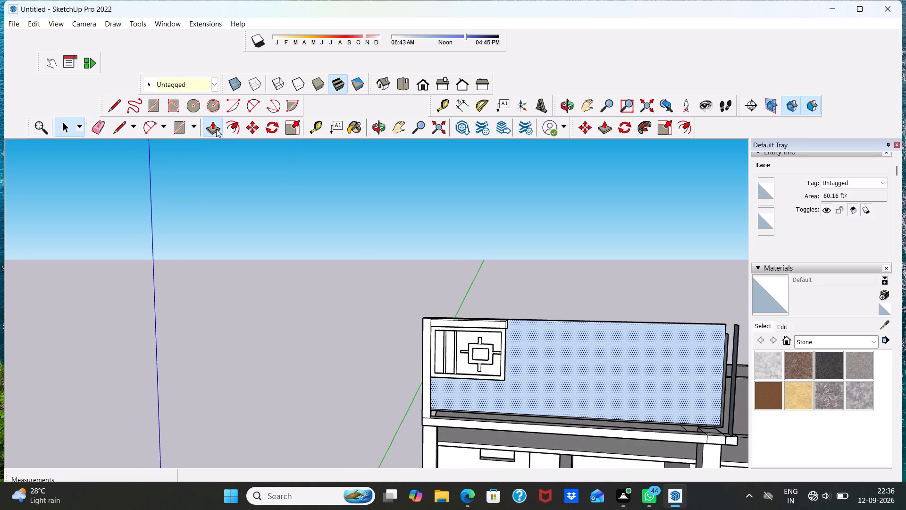
pyautogui.click(549, 348)
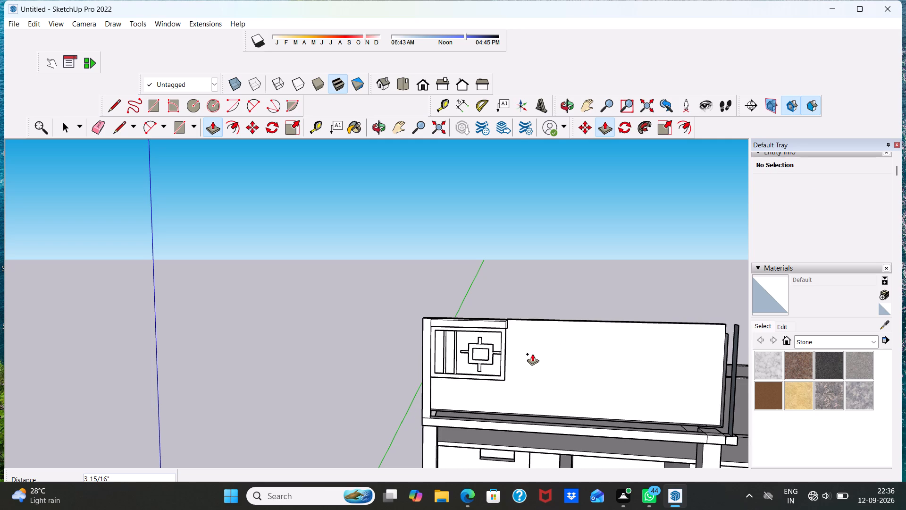
pyautogui.moveTo(531, 355); pyautogui.dragTo(575, 246, button='middle')
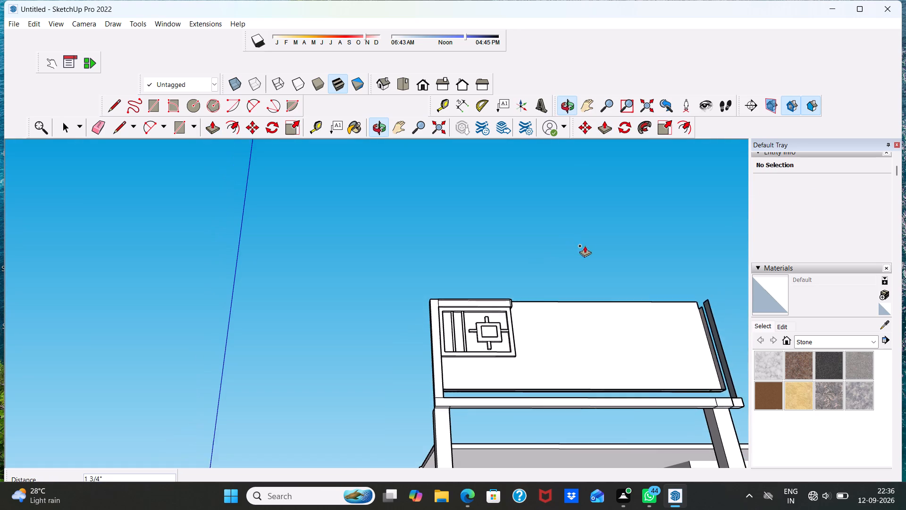
pyautogui.scroll(6, 497, 372)
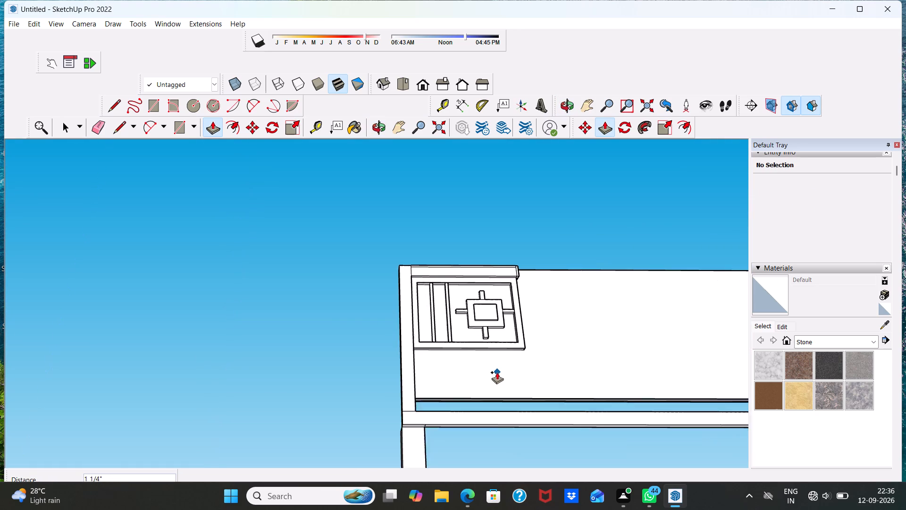
pyautogui.scroll(3, 497, 372)
pyautogui.scroll(4, 387, 406)
pyautogui.scroll(-1, 365, 433)
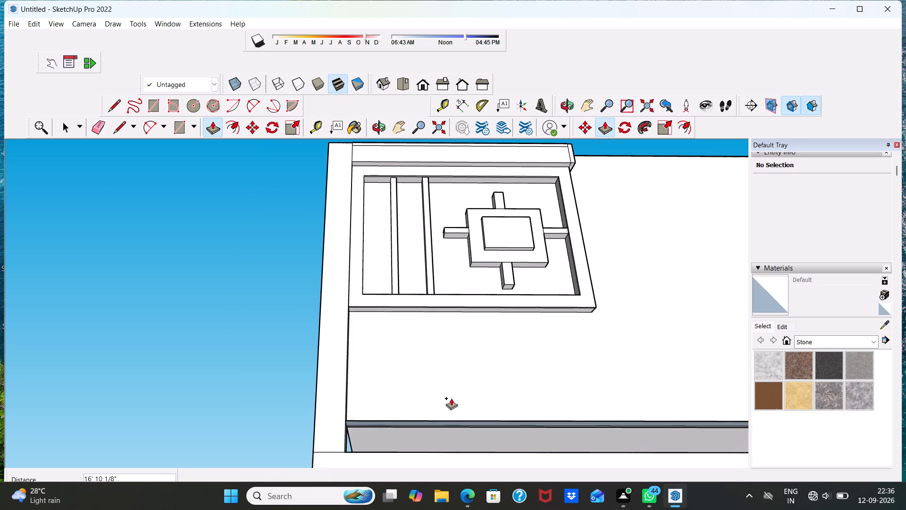
pyautogui.click(487, 385)
pyautogui.scroll(-3, 496, 375)
pyautogui.moveTo(509, 377); pyautogui.dragTo(501, 414, button='middle')
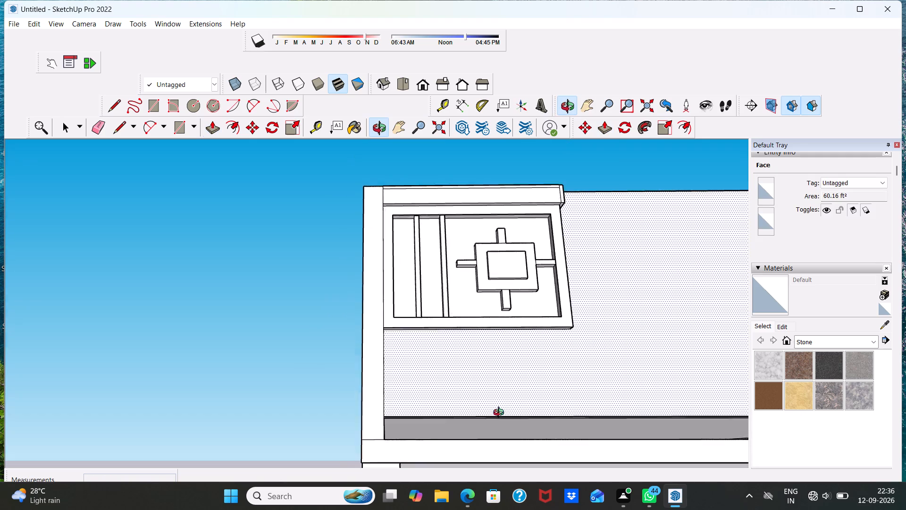
pyautogui.moveTo(501, 414); pyautogui.dragTo(436, 493, button='middle')
pyautogui.scroll(-2, 430, 501)
pyautogui.moveTo(507, 386); pyautogui.dragTo(218, 427, button='middle')
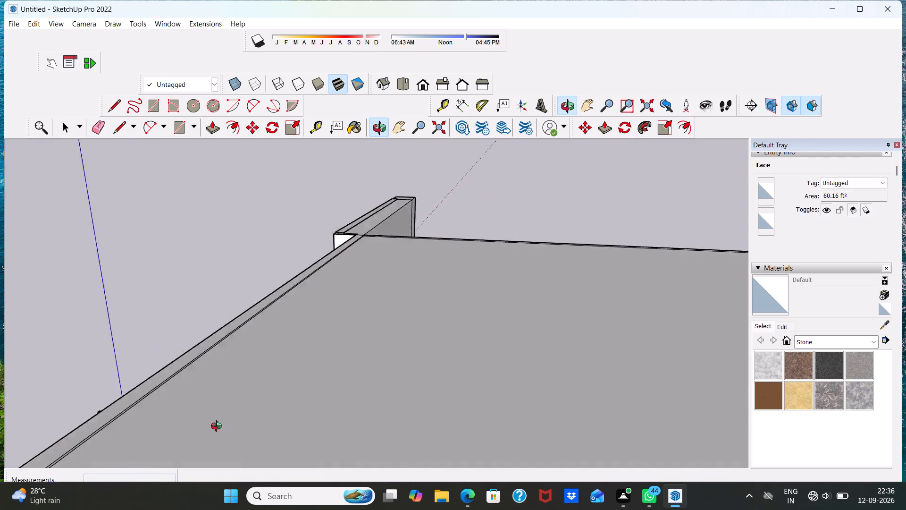
pyautogui.moveTo(218, 427); pyautogui.dragTo(451, 388, button='middle')
pyautogui.press('space')
# Examine the extruded parapet block's front, top and end beside the decorative panel.
pyautogui.moveTo(260, 349); pyautogui.dragTo(355, 387, button='middle')
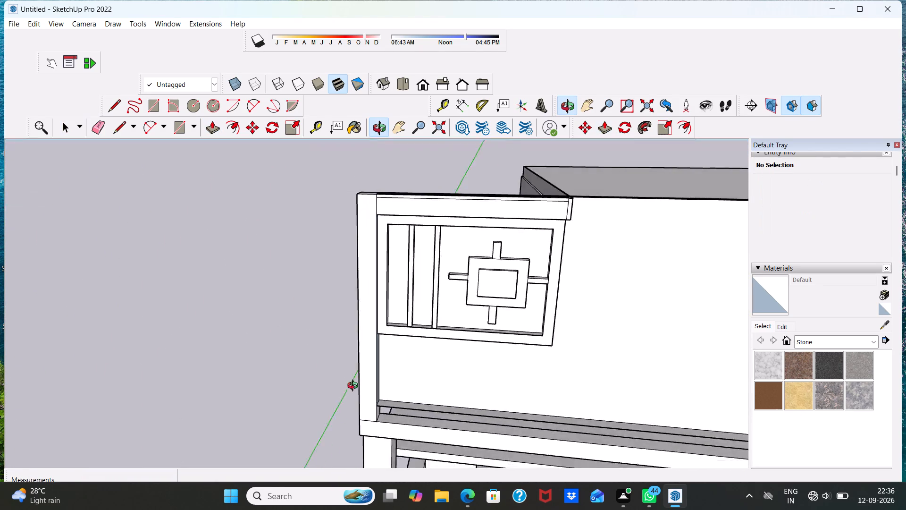
pyautogui.moveTo(355, 387); pyautogui.dragTo(550, 352, button='middle')
pyautogui.scroll(-2, 554, 294)
pyautogui.moveTo(579, 339); pyautogui.dragTo(455, 363, button='middle')
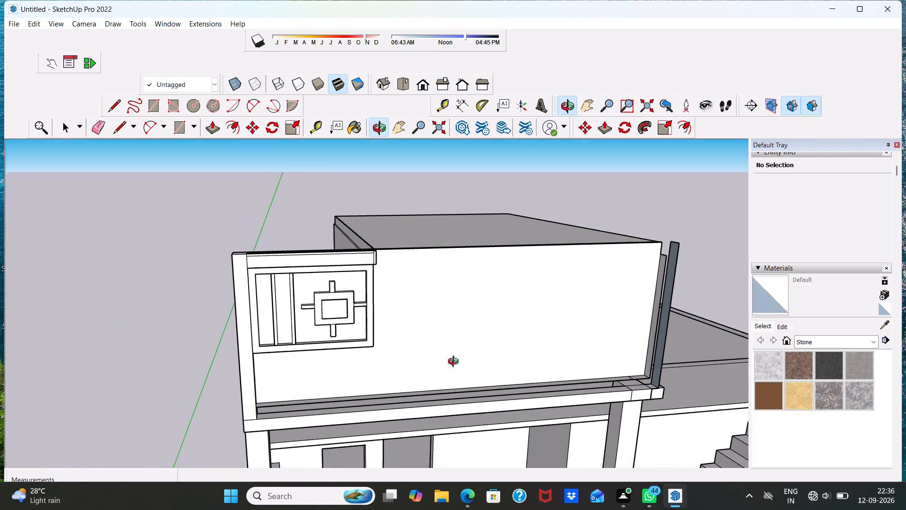
pyautogui.moveTo(455, 363); pyautogui.dragTo(457, 363, button='middle')
pyautogui.scroll(4, 628, 314)
pyautogui.scroll(-1, 668, 327)
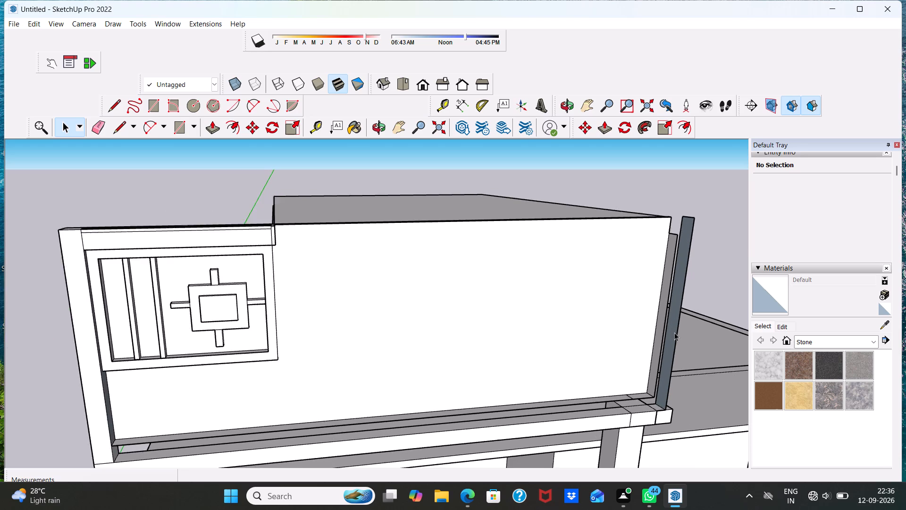
pyautogui.scroll(2, 677, 335)
pyautogui.moveTo(607, 345); pyautogui.dragTo(595, 411, button='middle')
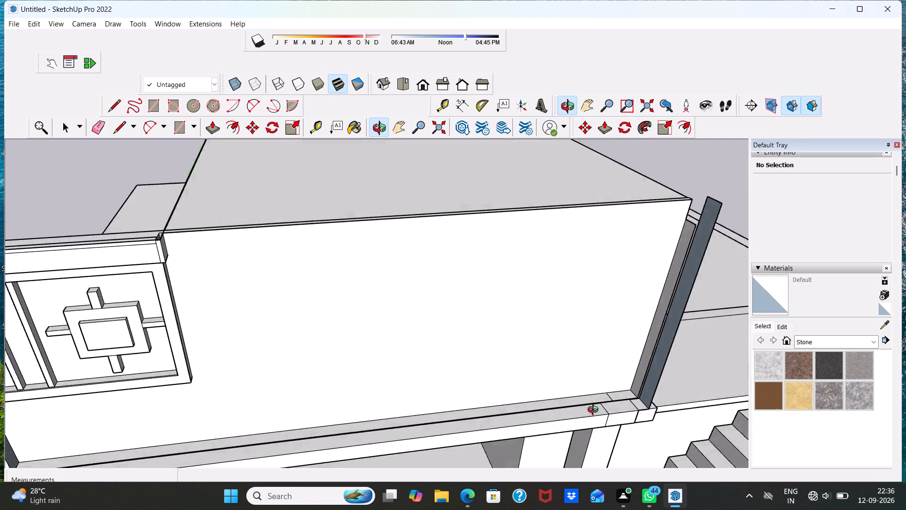
pyautogui.moveTo(595, 411); pyautogui.dragTo(580, 352, button='middle')
pyautogui.scroll(-2, 460, 314)
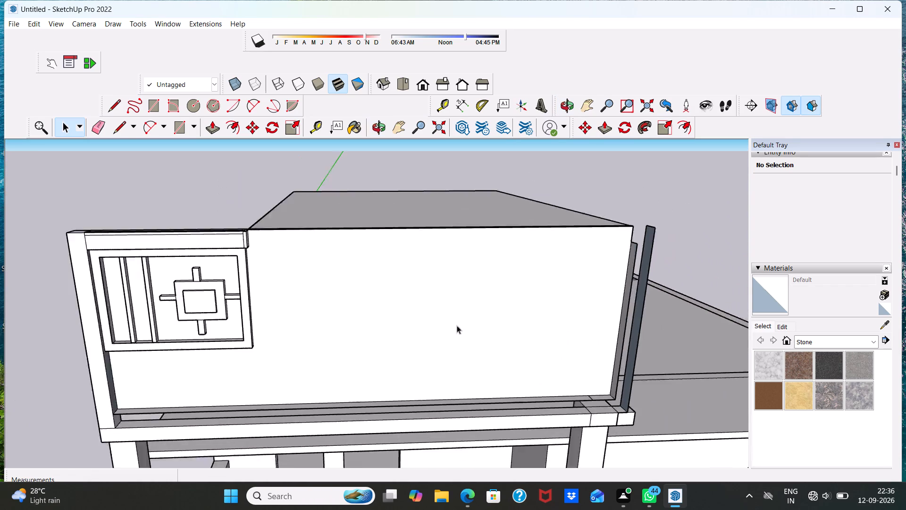
pyautogui.scroll(-5, 457, 325)
pyautogui.moveTo(401, 353); pyautogui.dragTo(288, 240, button='middle')
# Examine the gap between the parapet wall's bottom edge and the front beam beneath it.
pyautogui.scroll(2, 241, 371)
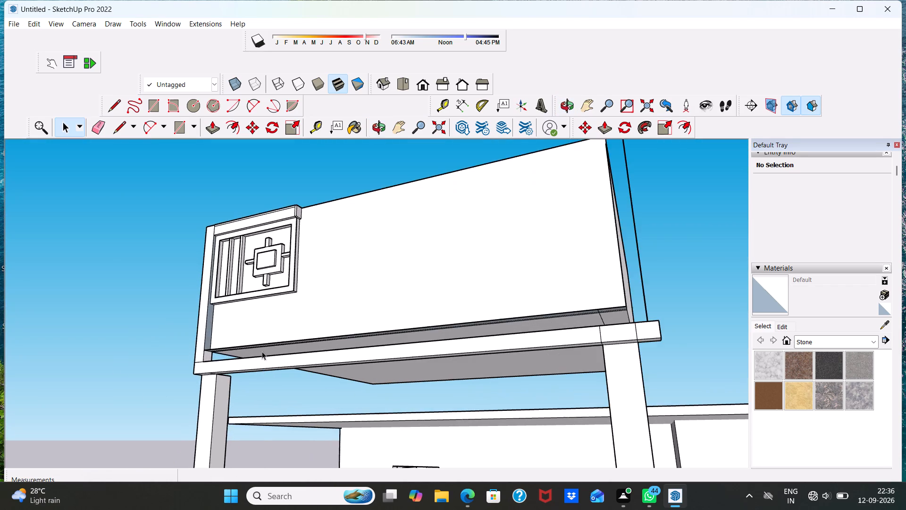
pyautogui.scroll(4, 252, 337)
pyautogui.moveTo(221, 338); pyautogui.dragTo(386, 367, button='middle')
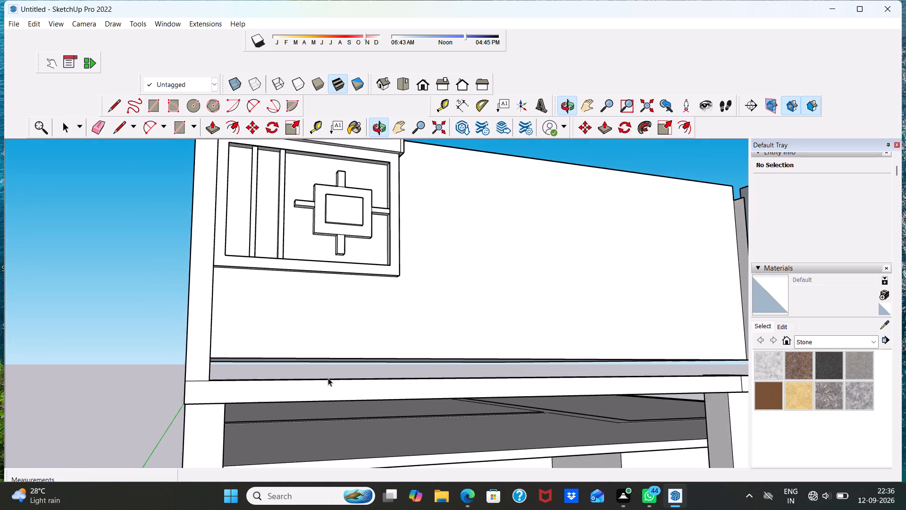
pyautogui.scroll(3, 328, 378)
pyautogui.moveTo(321, 373); pyautogui.dragTo(336, 440, button='middle')
pyautogui.scroll(2, 273, 389)
pyautogui.scroll(-2, 268, 382)
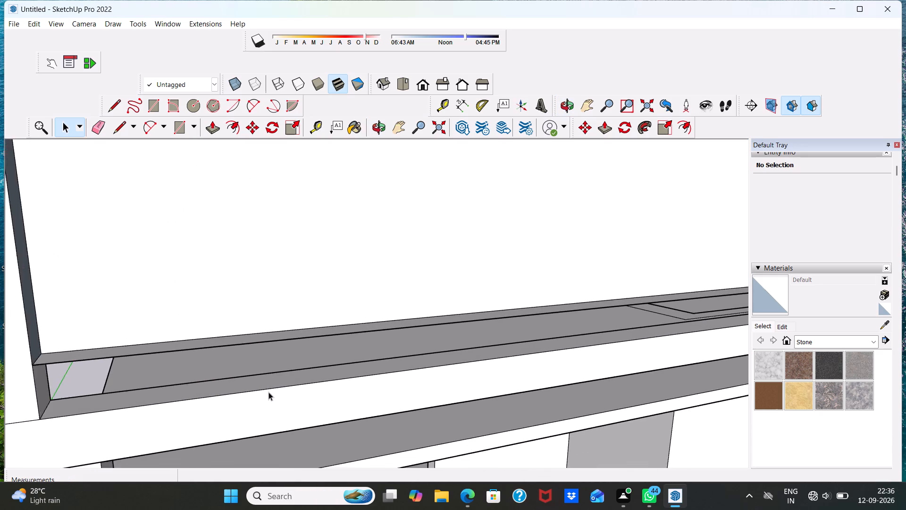
pyautogui.scroll(-15, 268, 392)
pyautogui.moveTo(434, 376); pyautogui.dragTo(390, 336, button='middle')
pyautogui.scroll(1, 390, 343)
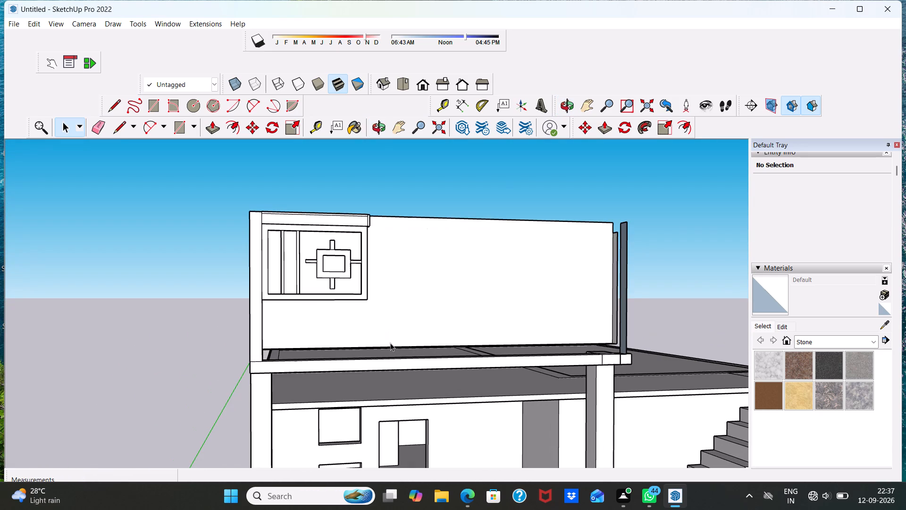
pyautogui.scroll(-3, 400, 305)
pyautogui.scroll(-2, 387, 353)
pyautogui.scroll(2, 360, 267)
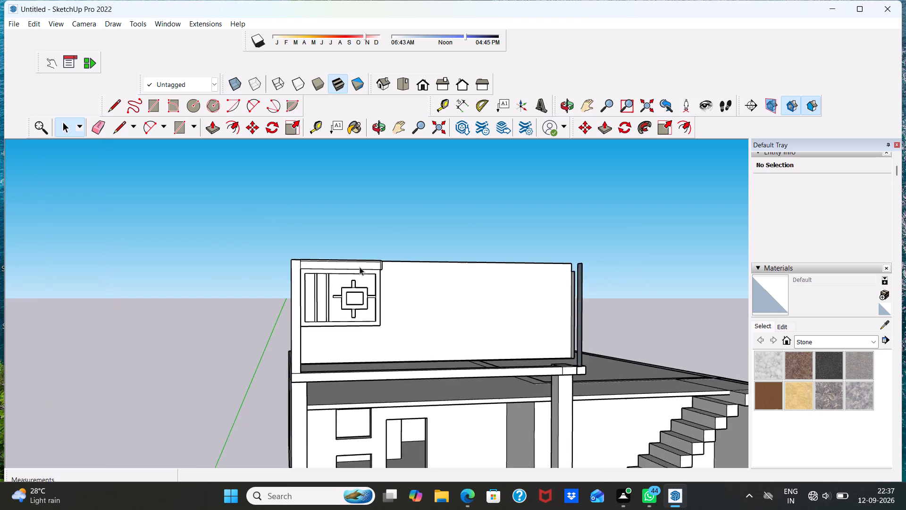
pyautogui.scroll(1, 360, 267)
pyautogui.scroll(10, 356, 359)
pyautogui.scroll(-3, 328, 382)
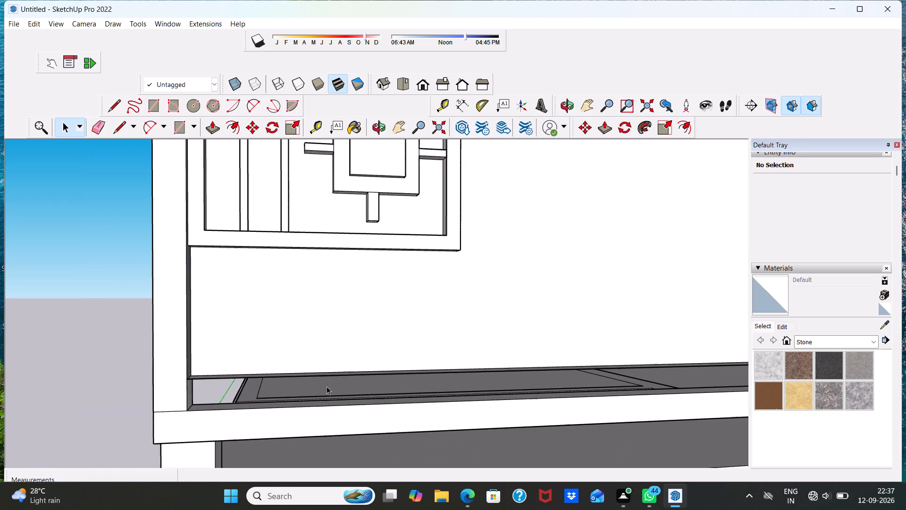
pyautogui.scroll(-5, 327, 386)
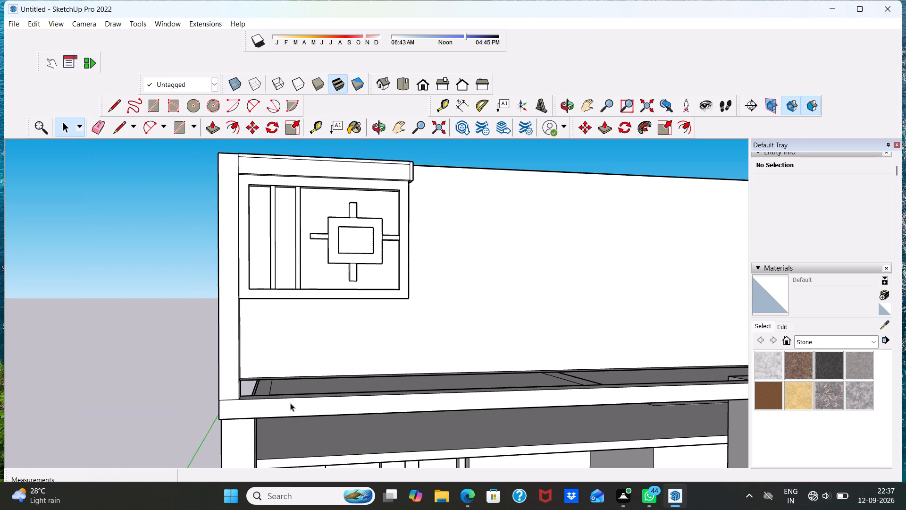
# Push/Pull the front beam's narrow top face up to the parapet wall's bottom edge to close the gap.
pyautogui.scroll(3, 277, 378)
pyautogui.moveTo(266, 401); pyautogui.dragTo(259, 428, button='middle')
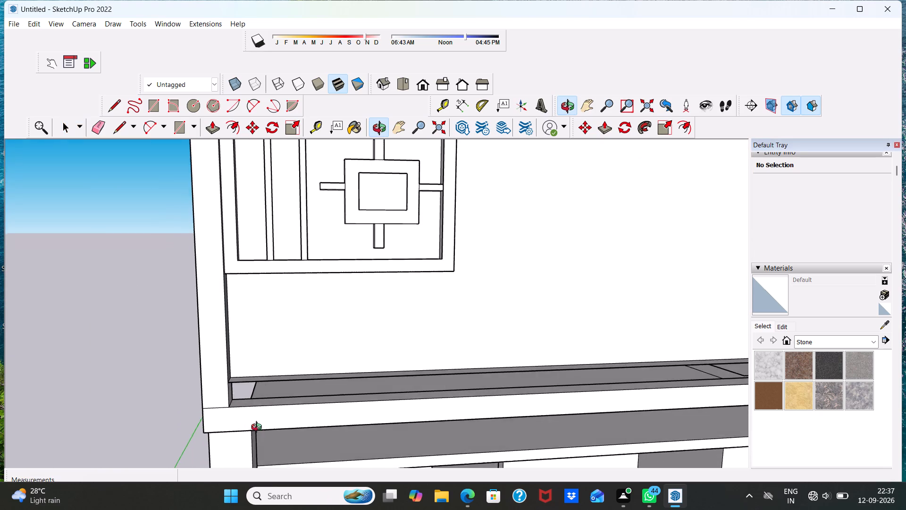
pyautogui.moveTo(259, 428); pyautogui.dragTo(249, 449, button='middle')
pyautogui.scroll(1, 247, 440)
pyautogui.moveTo(239, 391); pyautogui.dragTo(240, 396)
pyautogui.doubleClick(240, 394)
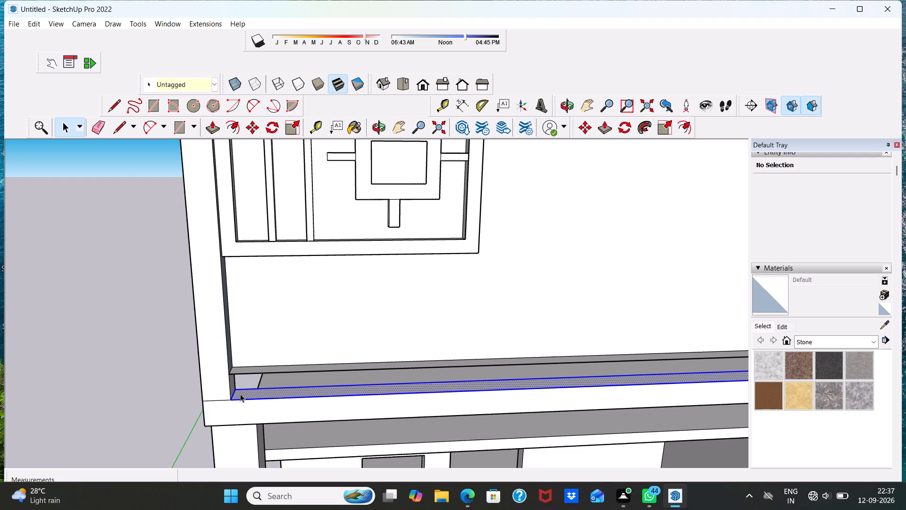
pyautogui.click(214, 127)
pyautogui.moveTo(275, 386); pyautogui.dragTo(269, 359)
pyautogui.click(269, 359)
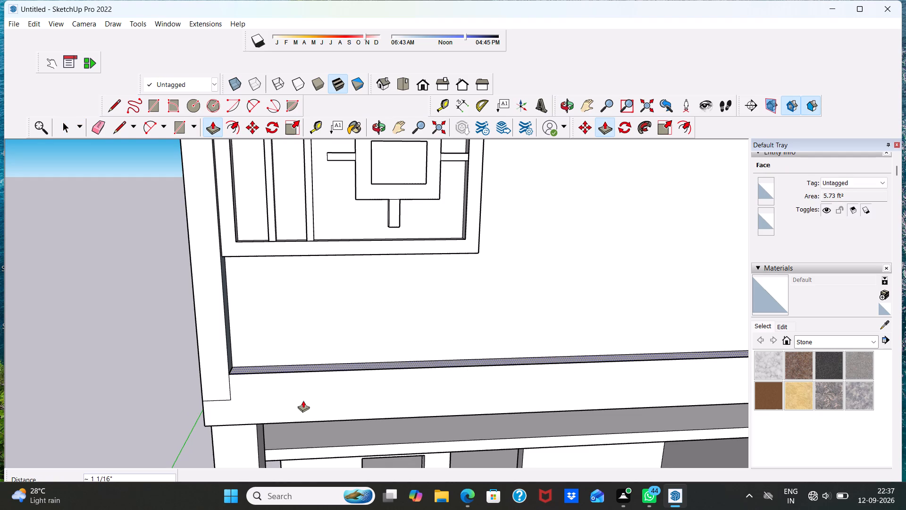
pyautogui.click(310, 383)
pyautogui.press('space')
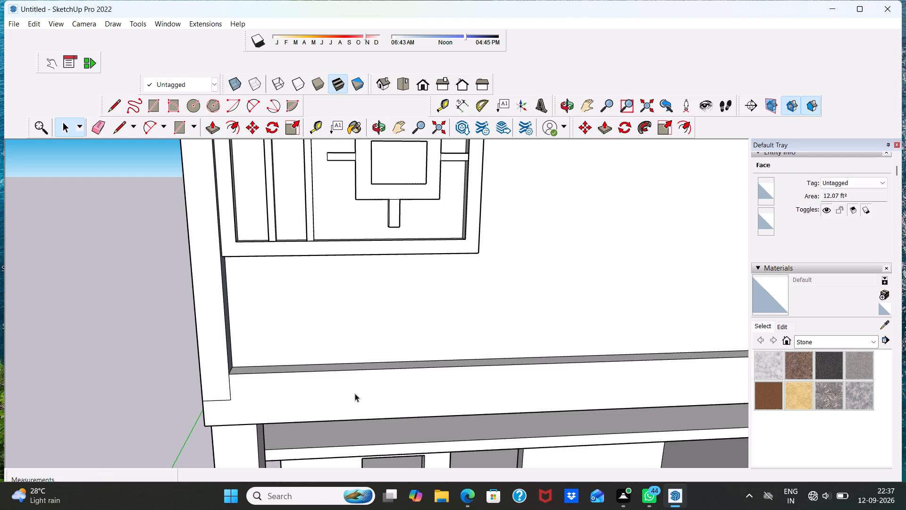
# Erase the edges of the thin vertical strip standing beyond the parapet block's stair-side end above the front beam.
pyautogui.scroll(-11, 346, 383)
pyautogui.scroll(6, 632, 344)
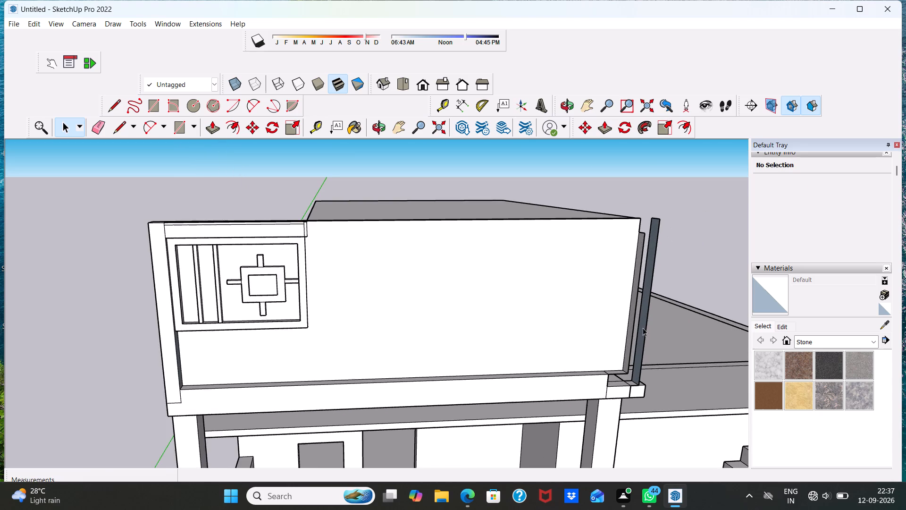
pyautogui.scroll(6, 641, 393)
pyautogui.scroll(-1, 544, 383)
pyautogui.scroll(2, 611, 372)
pyautogui.scroll(-1, 616, 358)
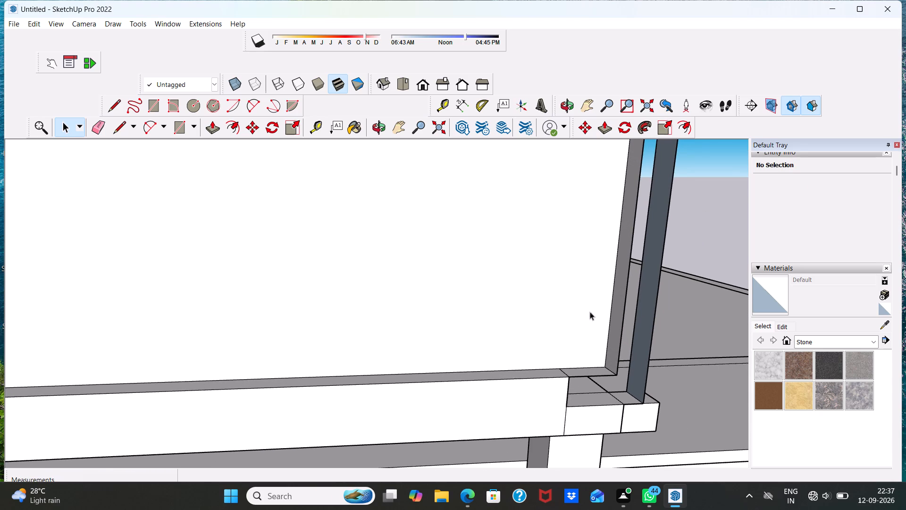
pyautogui.scroll(-10, 594, 313)
pyautogui.scroll(1, 638, 274)
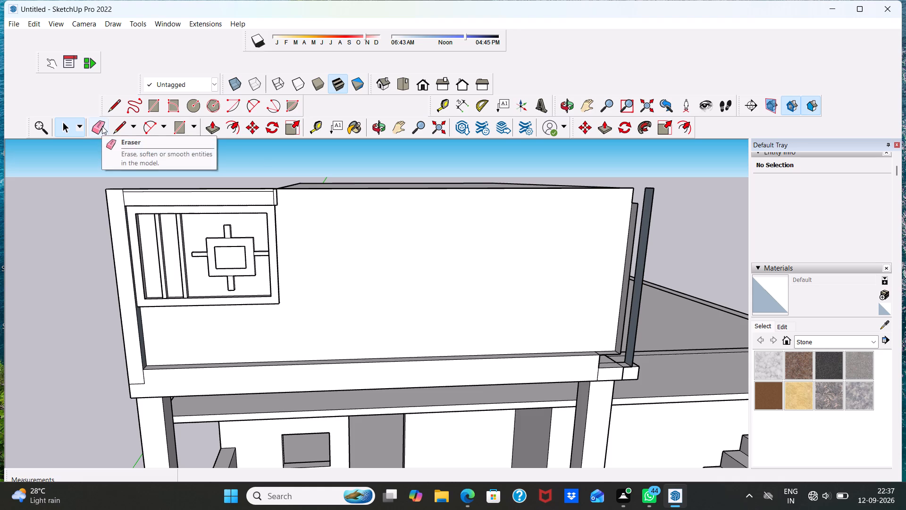
pyautogui.click(102, 126)
pyautogui.scroll(2, 540, 373)
pyautogui.click(641, 349)
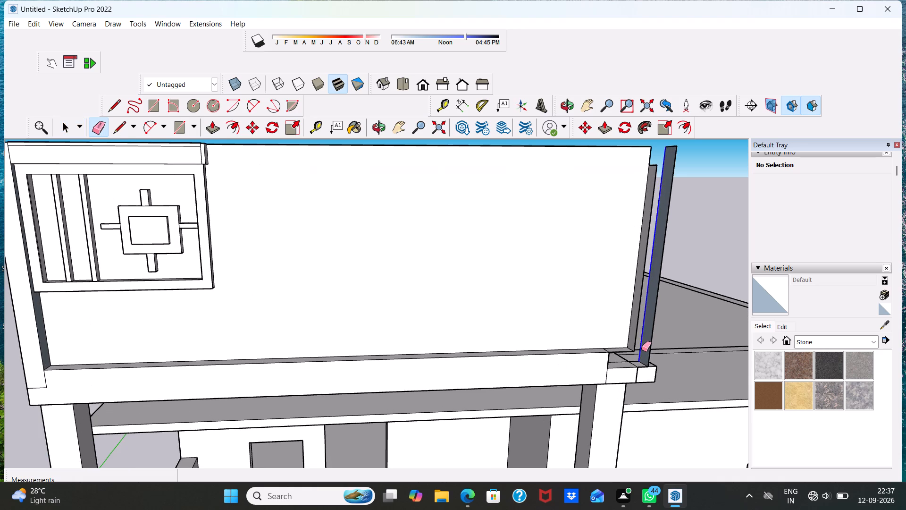
pyautogui.click(644, 345)
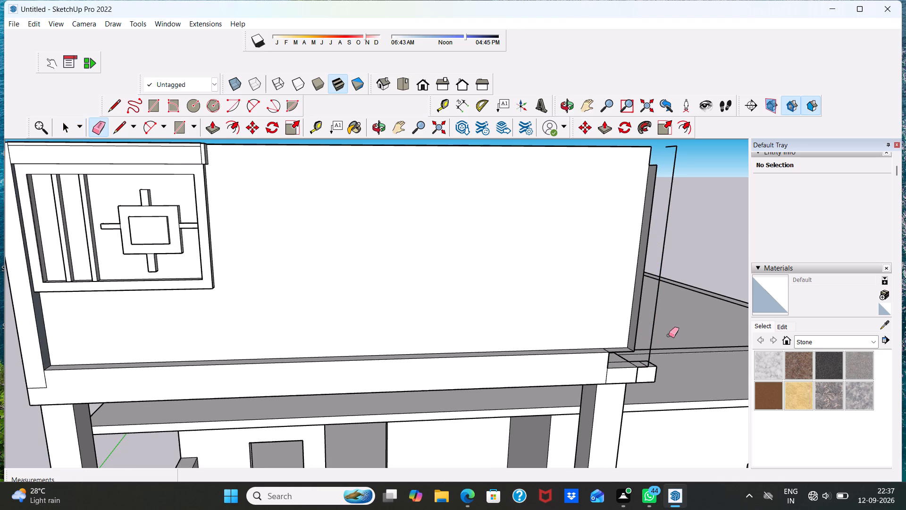
pyautogui.click(652, 325)
pyautogui.click(655, 326)
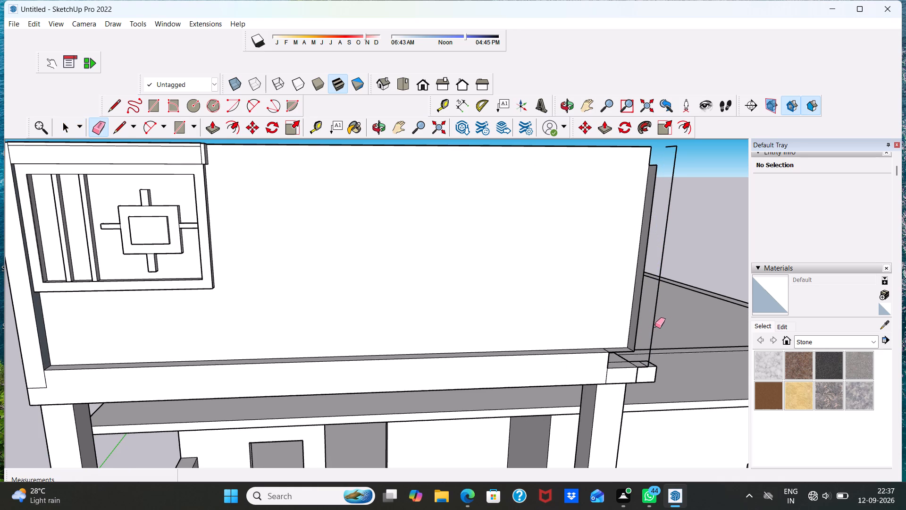
pyautogui.click(651, 322)
pyautogui.scroll(1, 681, 339)
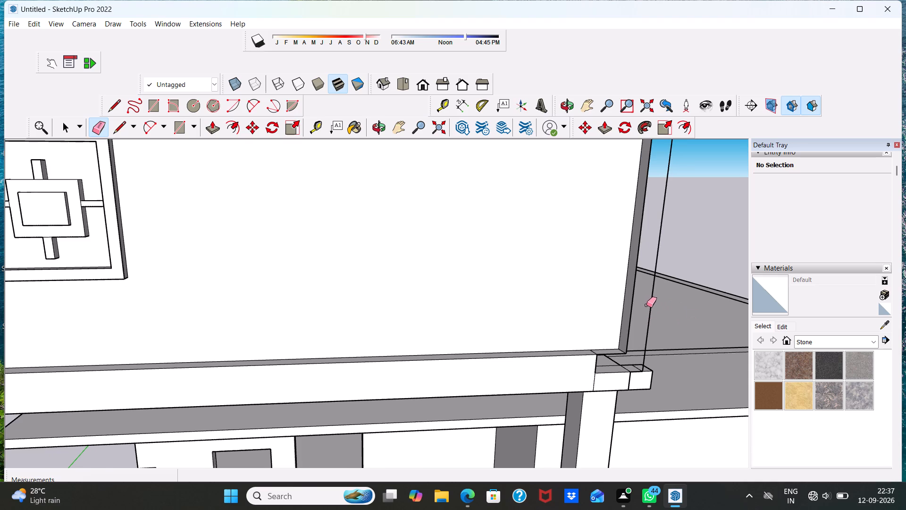
pyautogui.click(649, 306)
pyautogui.click(652, 306)
pyautogui.scroll(-4, 620, 316)
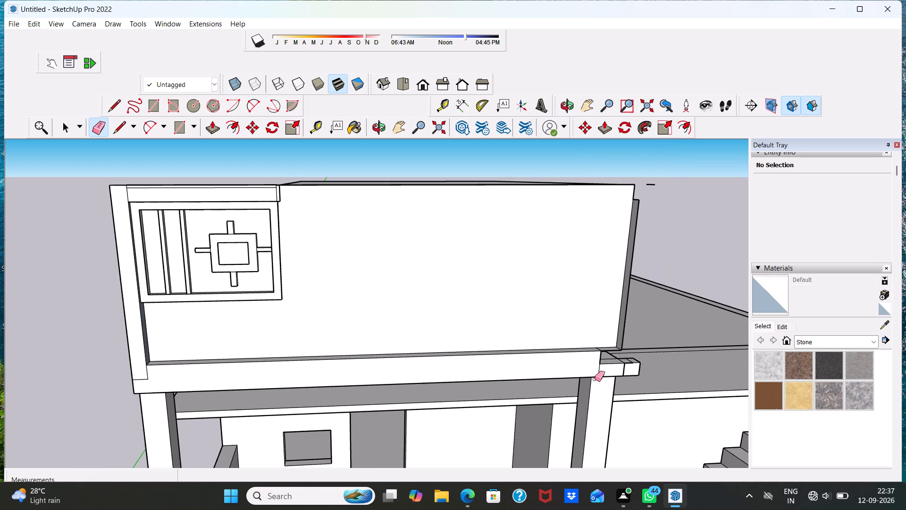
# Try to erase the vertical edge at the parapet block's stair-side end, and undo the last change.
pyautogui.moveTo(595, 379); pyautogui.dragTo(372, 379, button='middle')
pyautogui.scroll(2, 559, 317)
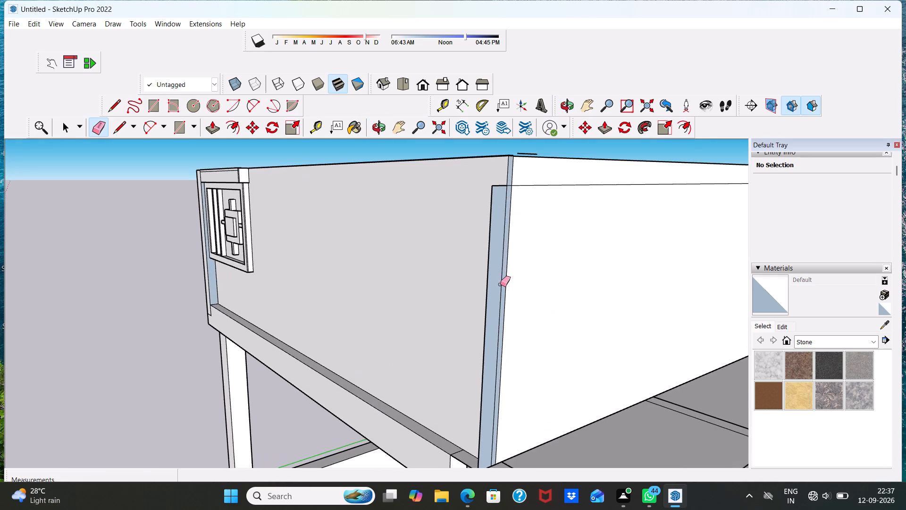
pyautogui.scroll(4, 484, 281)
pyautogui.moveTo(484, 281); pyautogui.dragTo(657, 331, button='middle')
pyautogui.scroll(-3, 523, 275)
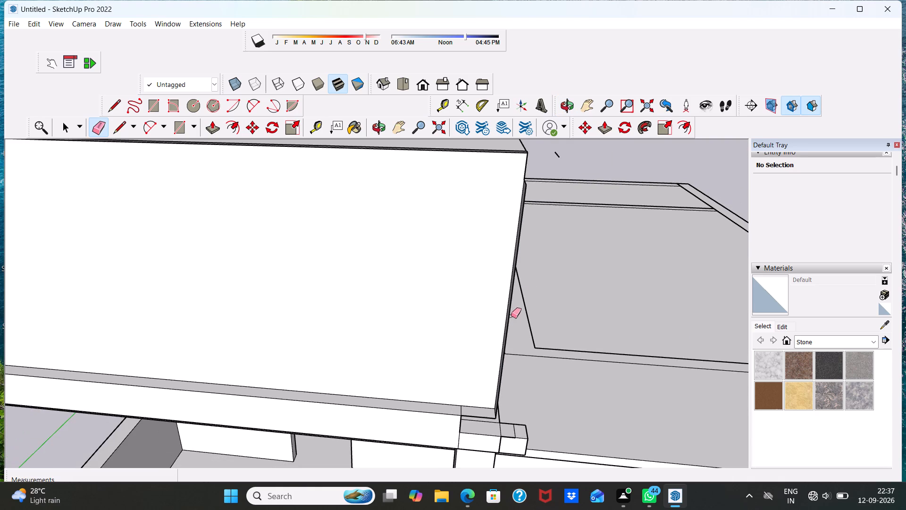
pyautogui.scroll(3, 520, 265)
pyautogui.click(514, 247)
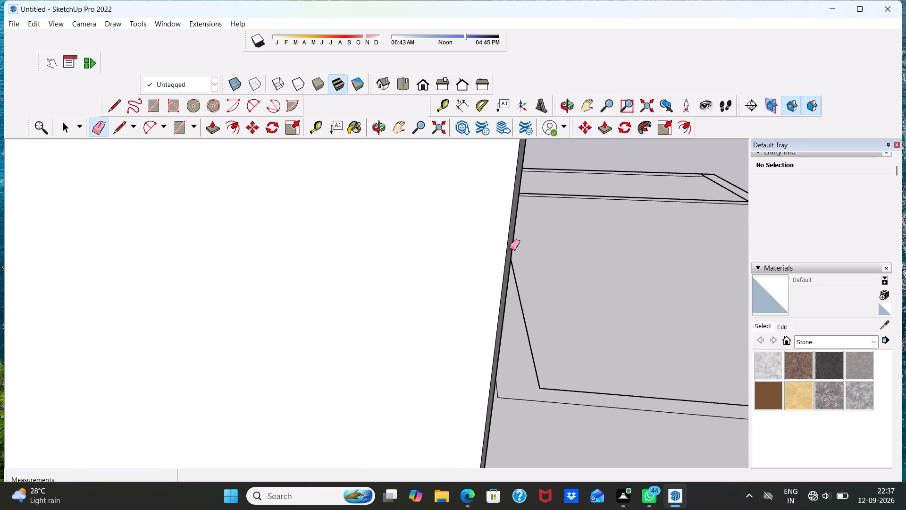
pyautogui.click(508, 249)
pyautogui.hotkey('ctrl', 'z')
# Erase the short stray edge floating beside the parapet block's upper front corner.
pyautogui.scroll(3, 536, 295)
pyautogui.scroll(-4, 501, 276)
pyautogui.moveTo(431, 311); pyautogui.dragTo(518, 333, button='middle')
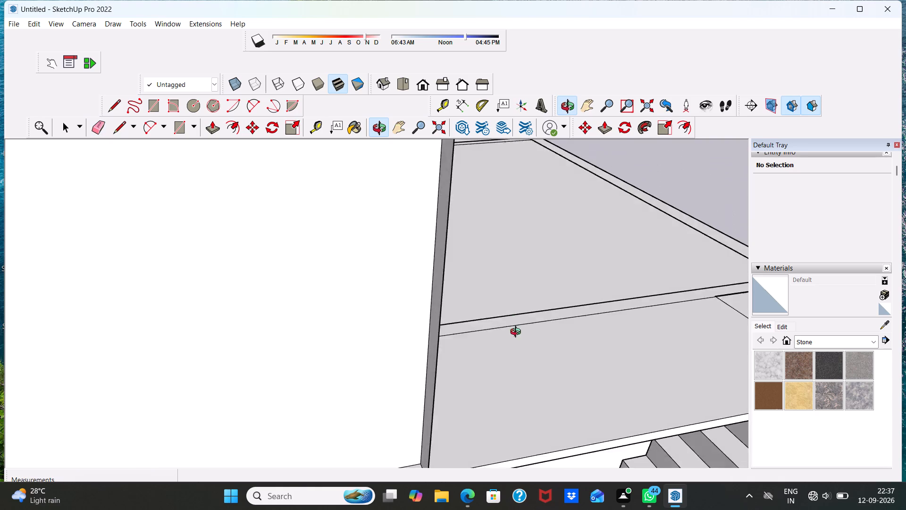
pyautogui.moveTo(518, 333); pyautogui.dragTo(543, 337, button='middle')
pyautogui.click(431, 272)
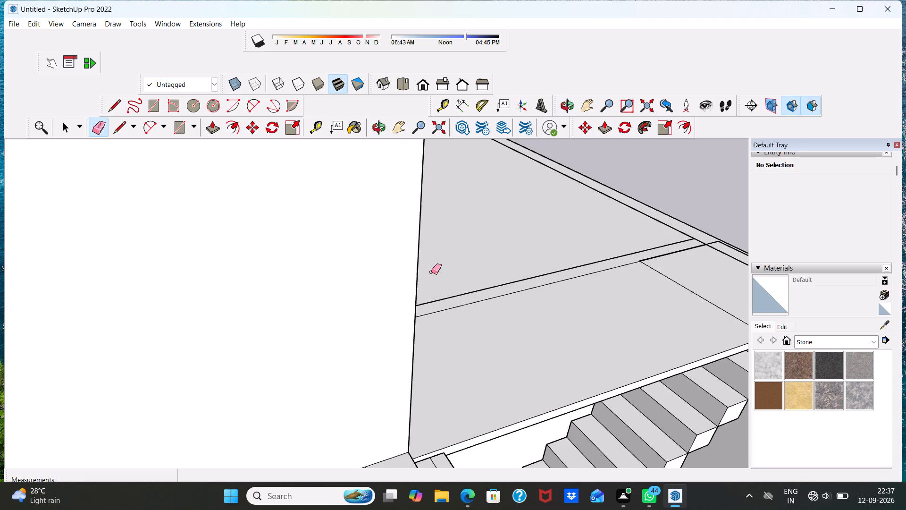
pyautogui.scroll(4, 389, 491)
pyautogui.scroll(-8, 440, 384)
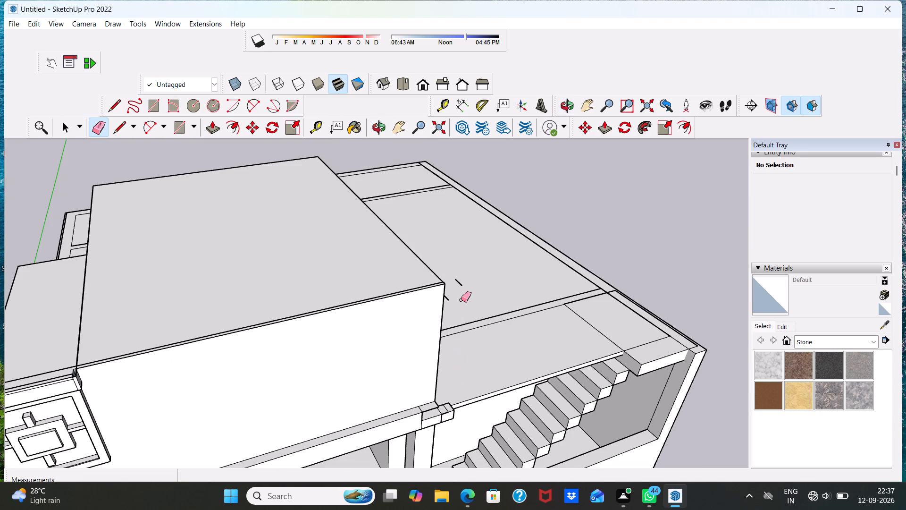
pyautogui.scroll(4, 461, 299)
pyautogui.moveTo(446, 295); pyautogui.dragTo(366, 312, button='middle')
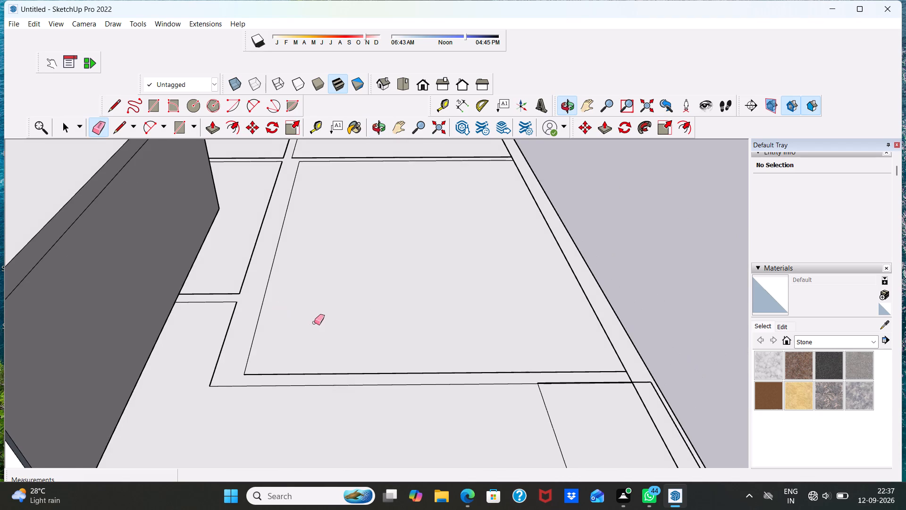
pyautogui.scroll(-4, 319, 319)
pyautogui.click(159, 349)
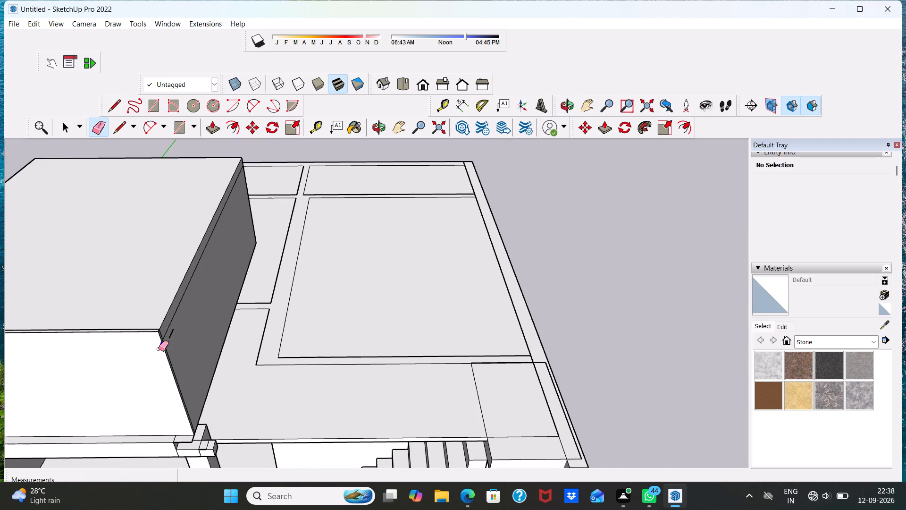
pyautogui.click(174, 332)
# Erase the line running near the top of the parapet block's dark stair-side face, including its segment across the narrow front strip.
pyautogui.scroll(4, 166, 340)
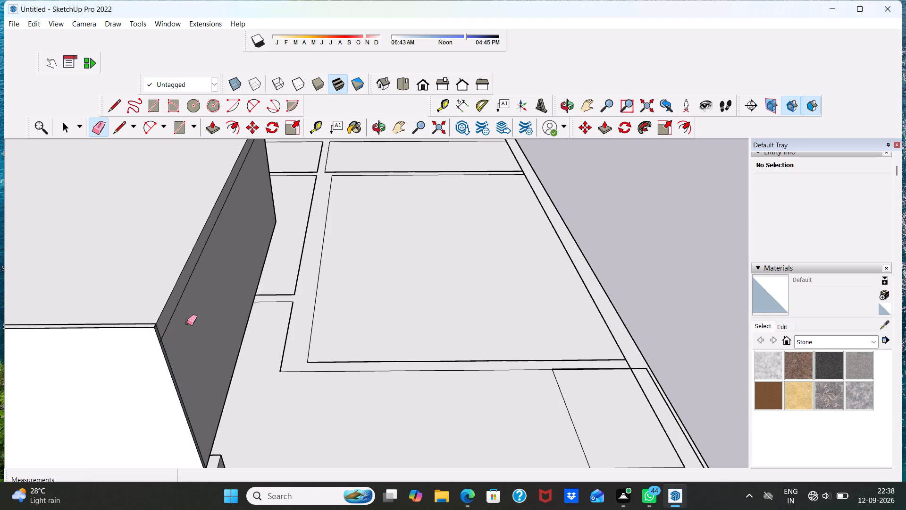
pyautogui.click(176, 315)
pyautogui.click(176, 315)
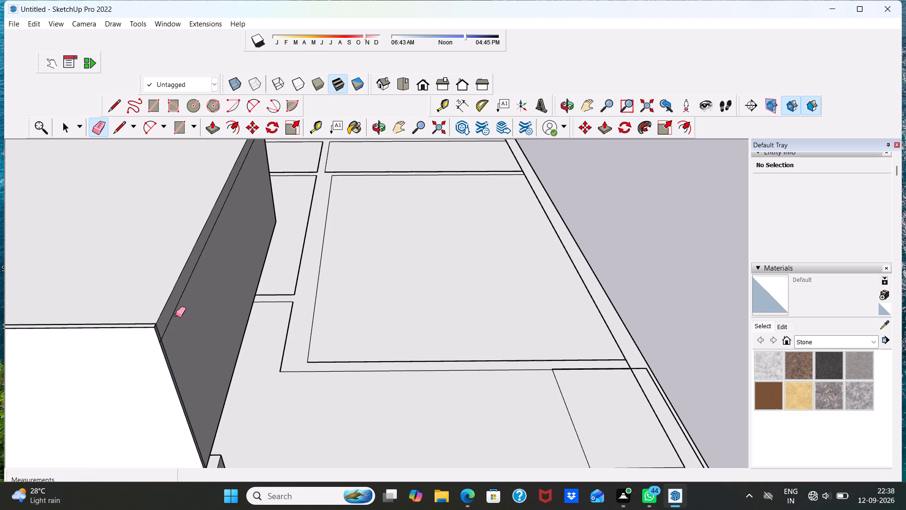
pyautogui.click(176, 314)
pyautogui.scroll(5, 175, 313)
pyautogui.scroll(-1, 175, 313)
pyautogui.scroll(13, 147, 343)
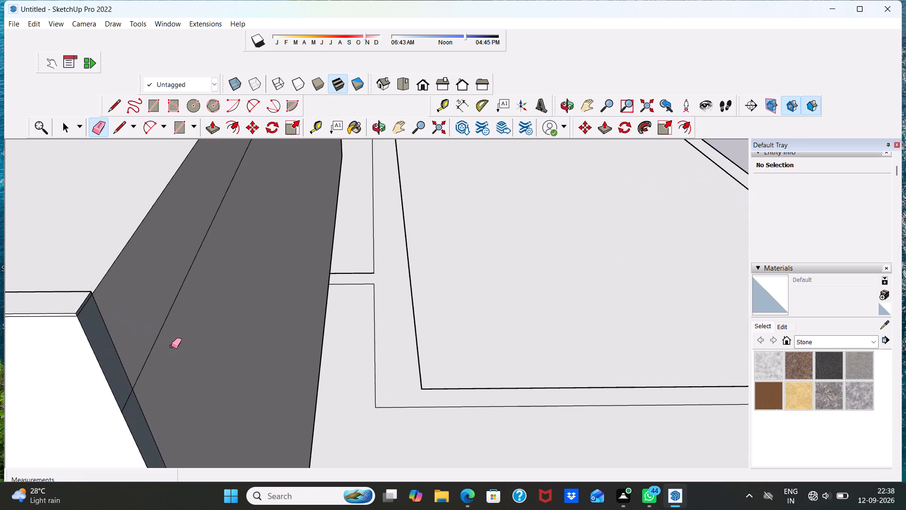
pyautogui.click(125, 404)
pyautogui.click(146, 364)
# Examine the whole house from above, behind and in front, checking the raised parapet block and its stepped side.
pyautogui.scroll(-5, 145, 358)
pyautogui.moveTo(316, 322); pyautogui.dragTo(478, 426, button='middle')
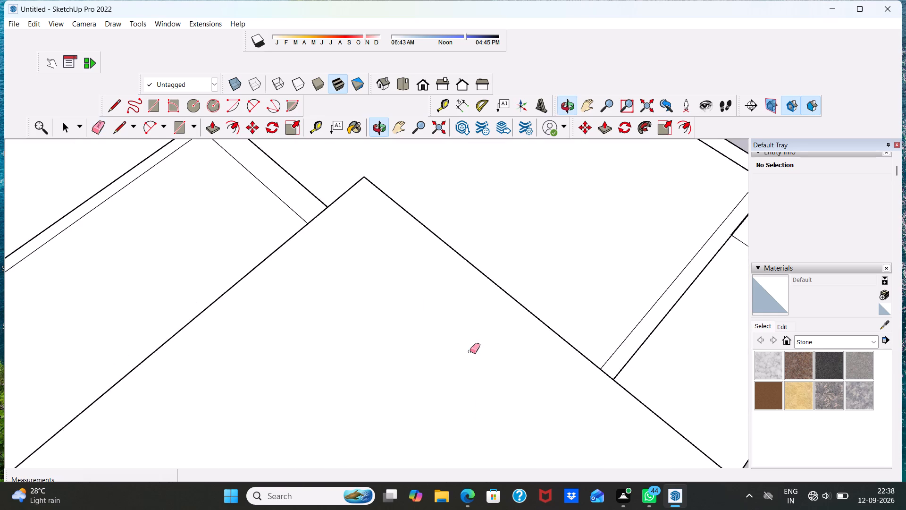
pyautogui.scroll(-11, 402, 306)
pyautogui.moveTo(491, 397); pyautogui.dragTo(389, 246, button='middle')
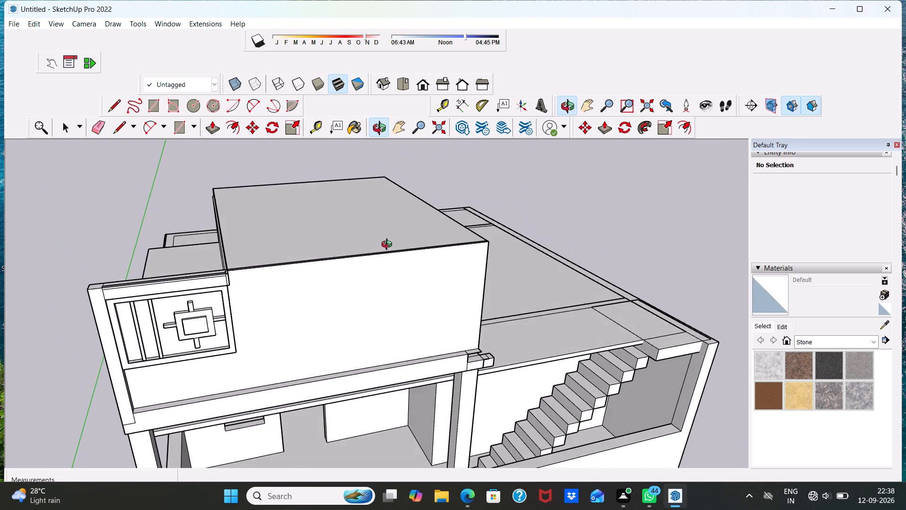
pyautogui.moveTo(389, 246); pyautogui.dragTo(320, 212, button='middle')
pyautogui.scroll(-3, 322, 190)
pyautogui.moveTo(320, 195); pyautogui.dragTo(32, 347, button='middle')
pyautogui.scroll(-6, 285, 305)
pyautogui.scroll(-1, 430, 219)
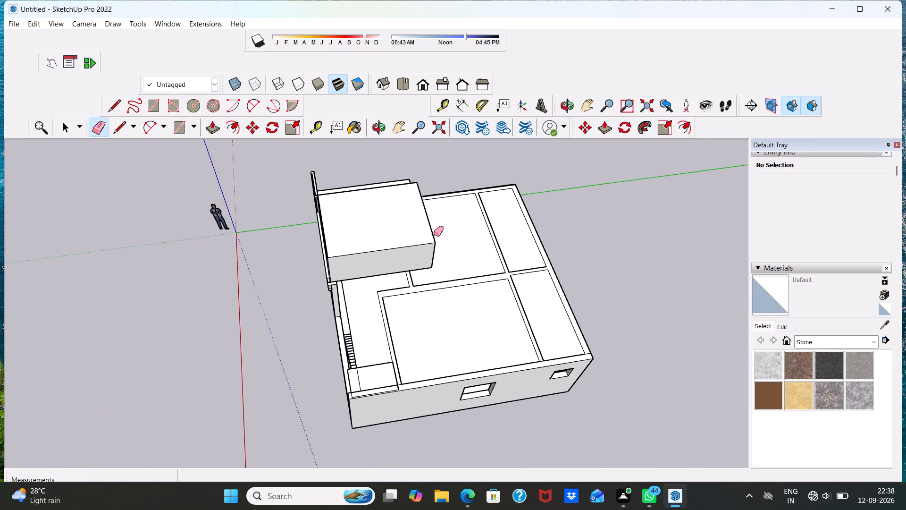
pyautogui.moveTo(434, 234); pyautogui.dragTo(71, 138, button='middle')
pyautogui.moveTo(383, 280); pyautogui.dragTo(201, 283, button='middle')
pyautogui.middleClick(279, 288)
pyautogui.press('space')
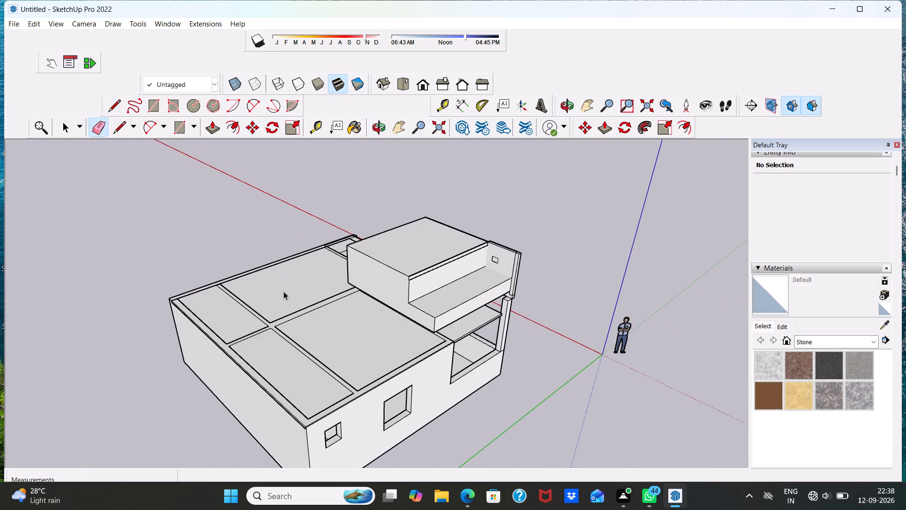
pyautogui.scroll(2, 350, 278)
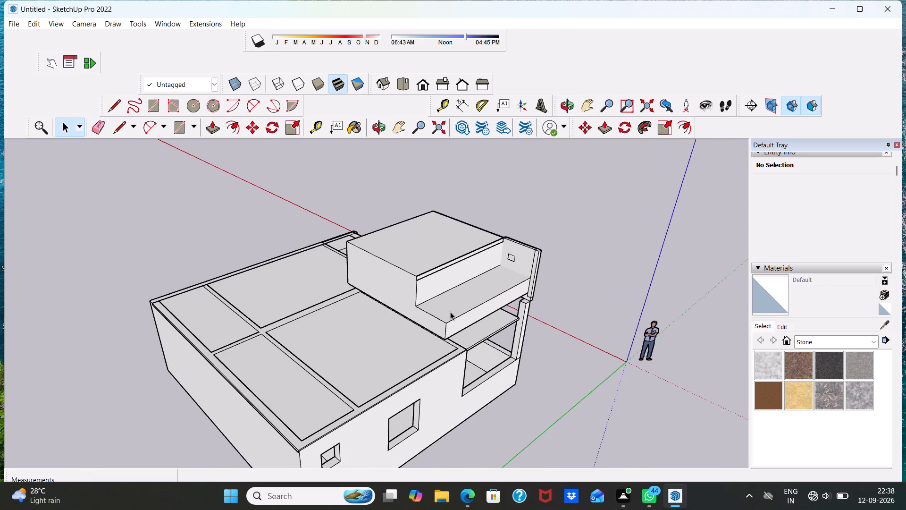
pyautogui.moveTo(450, 311); pyautogui.dragTo(88, 246, button='middle')
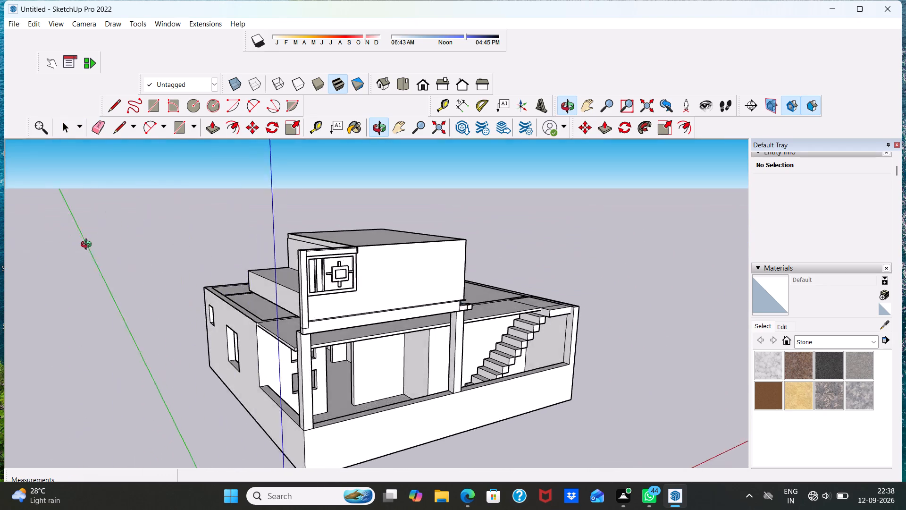
pyautogui.moveTo(88, 246); pyautogui.dragTo(450, 254, button='middle')
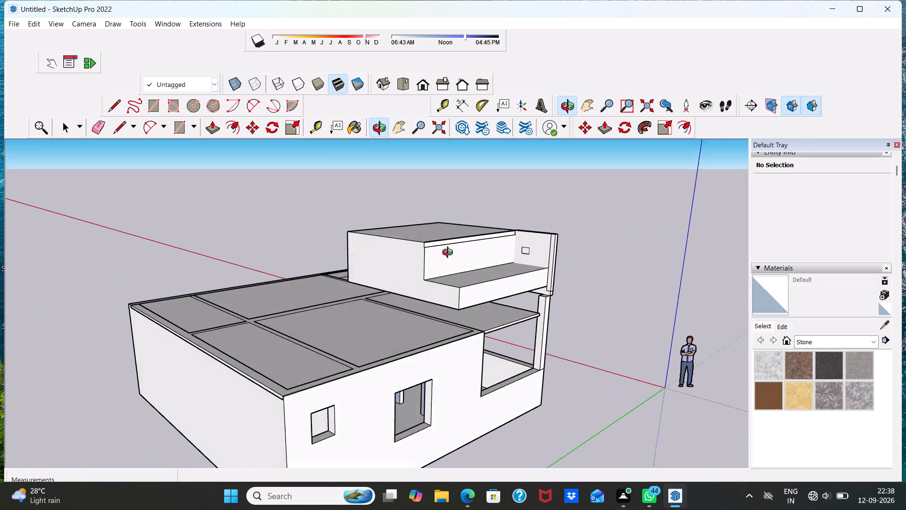
pyautogui.moveTo(450, 254); pyautogui.dragTo(471, 273, button='middle')
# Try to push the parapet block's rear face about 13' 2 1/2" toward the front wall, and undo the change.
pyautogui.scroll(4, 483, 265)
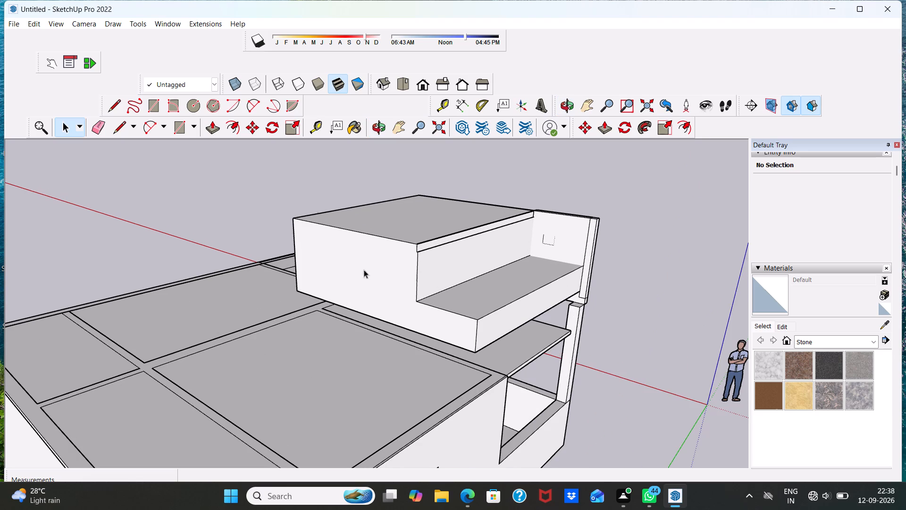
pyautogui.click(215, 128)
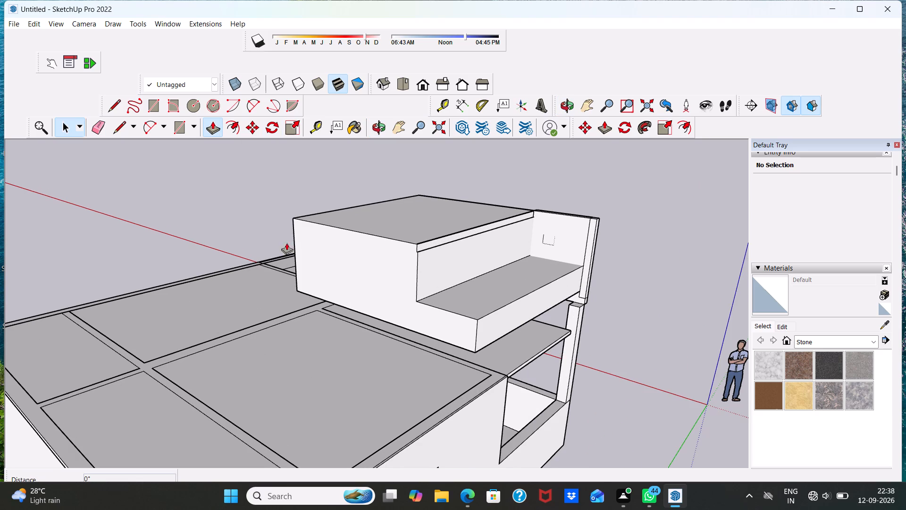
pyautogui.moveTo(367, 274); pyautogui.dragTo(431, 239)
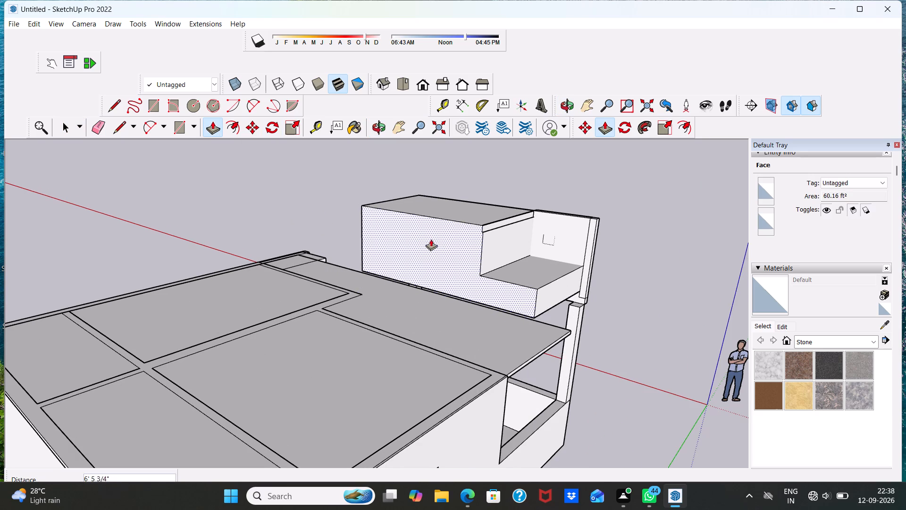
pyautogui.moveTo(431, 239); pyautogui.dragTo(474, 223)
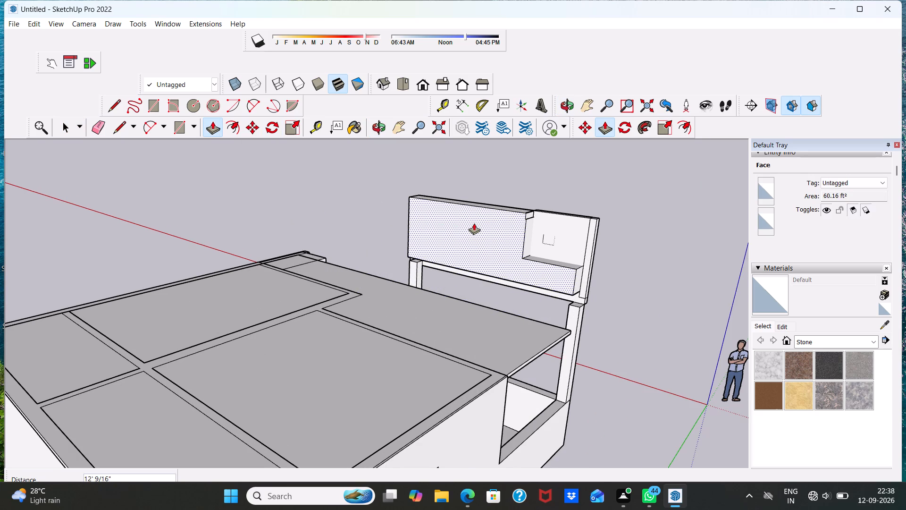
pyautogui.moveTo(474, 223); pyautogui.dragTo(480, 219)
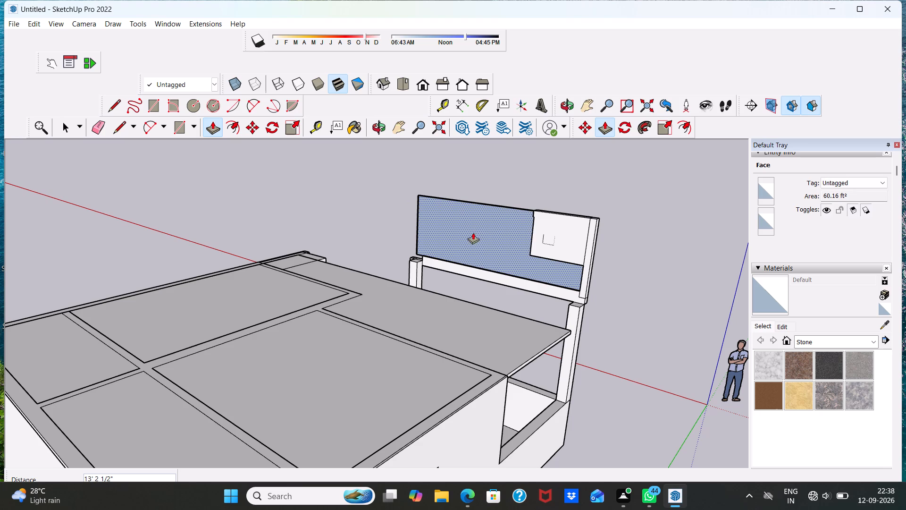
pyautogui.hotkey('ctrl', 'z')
# Push the parapet block's rear face about 10' 9 1/2" toward the front to make the block much shallower.
pyautogui.moveTo(389, 260); pyautogui.dragTo(464, 233)
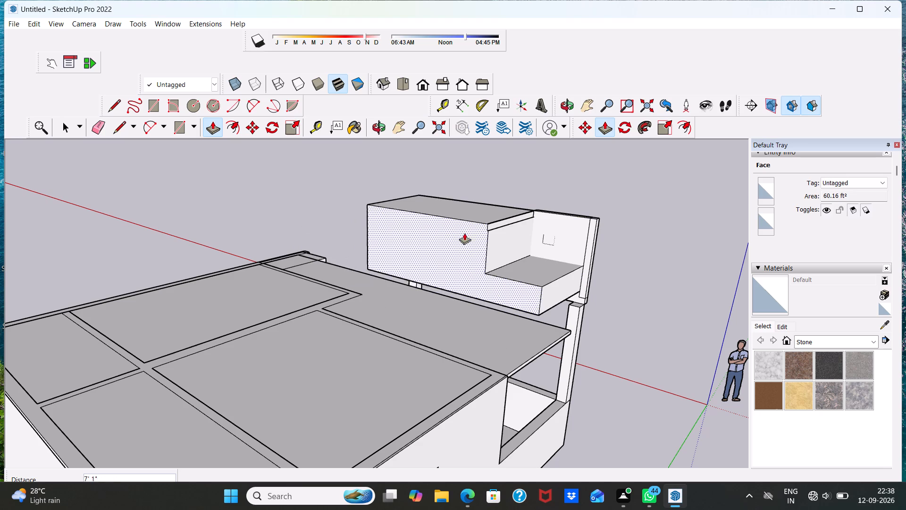
pyautogui.moveTo(464, 233); pyautogui.dragTo(488, 221)
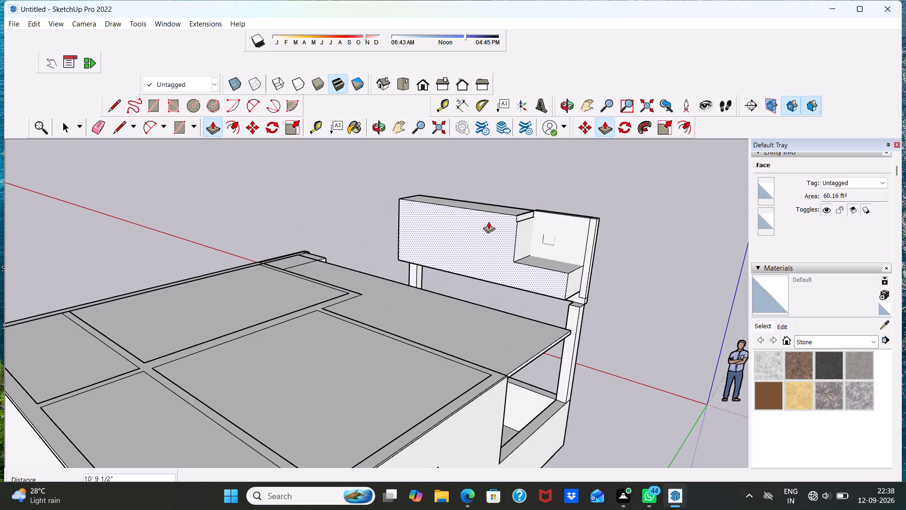
pyautogui.click(488, 221)
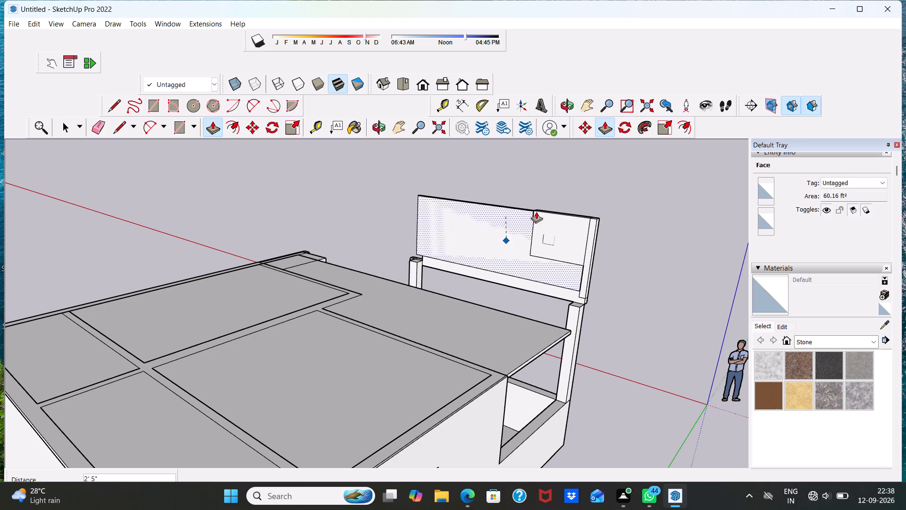
pyautogui.click(491, 230)
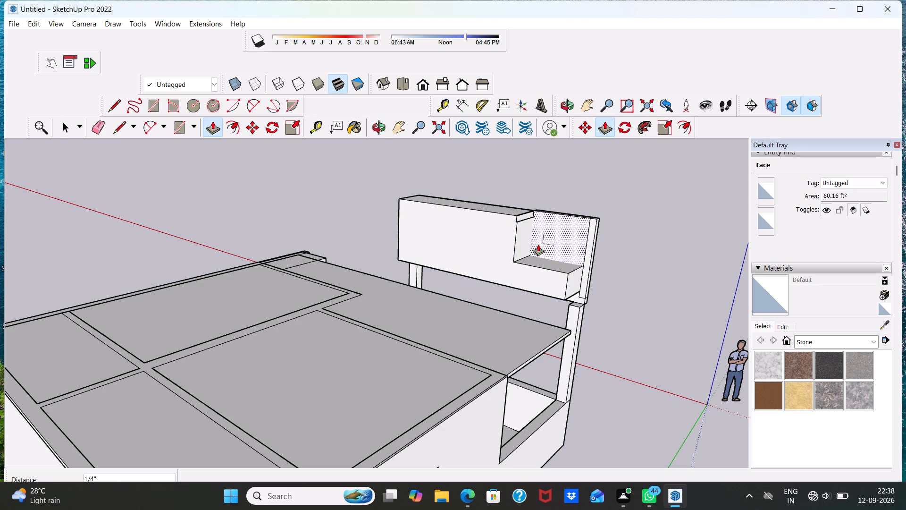
# Examine the parapet block and its decorative corner panel from the front and from above.
pyautogui.moveTo(538, 244); pyautogui.dragTo(155, 218, button='middle')
pyautogui.press('space')
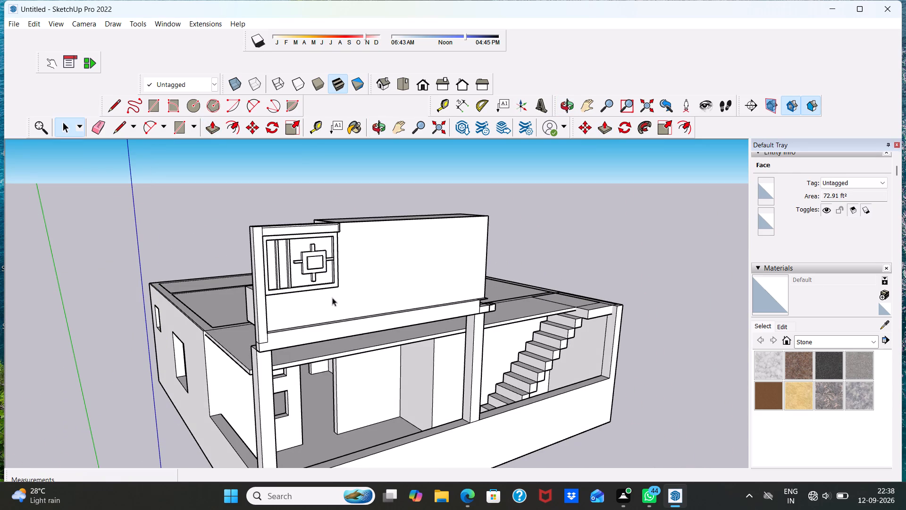
pyautogui.moveTo(332, 300); pyautogui.dragTo(185, 369, button='middle')
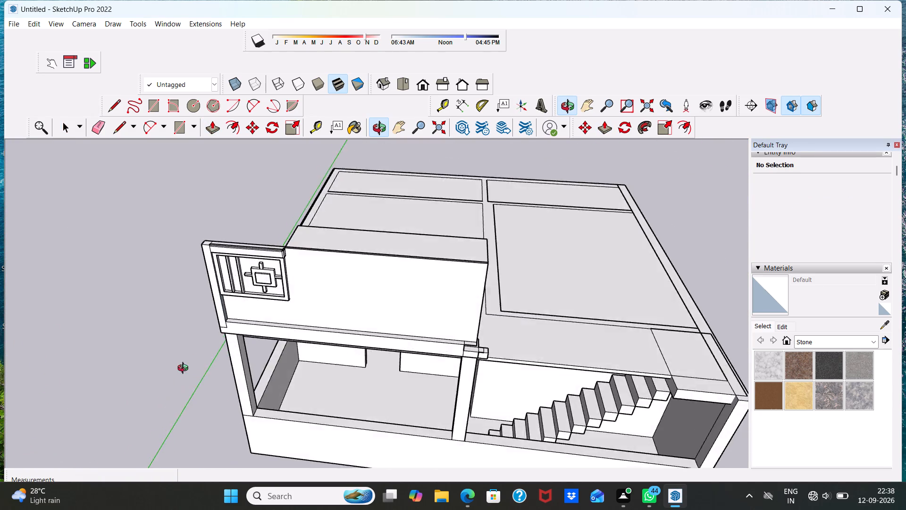
pyautogui.moveTo(185, 369); pyautogui.dragTo(220, 265, button='middle')
pyautogui.scroll(4, 389, 386)
pyautogui.moveTo(146, 317); pyautogui.dragTo(232, 440, button='middle')
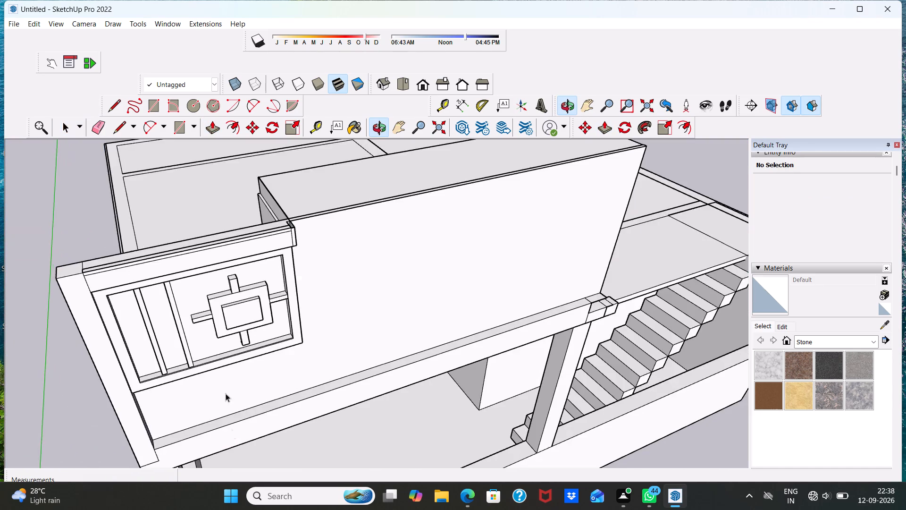
pyautogui.scroll(-4, 200, 345)
pyautogui.moveTo(352, 372); pyautogui.dragTo(291, 261, button='middle')
pyautogui.scroll(2, 402, 284)
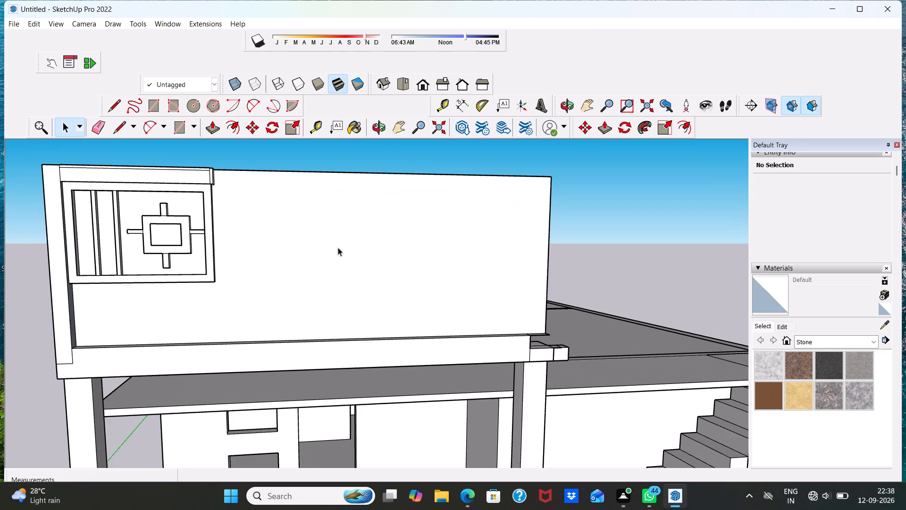
# Draw a circle of about 1 1/2" radius on the end face of the beam above the decorative parapet panel.
pyautogui.scroll(-1, 310, 230)
pyautogui.moveTo(285, 212); pyautogui.dragTo(103, 255, button='middle')
pyautogui.scroll(3, 235, 200)
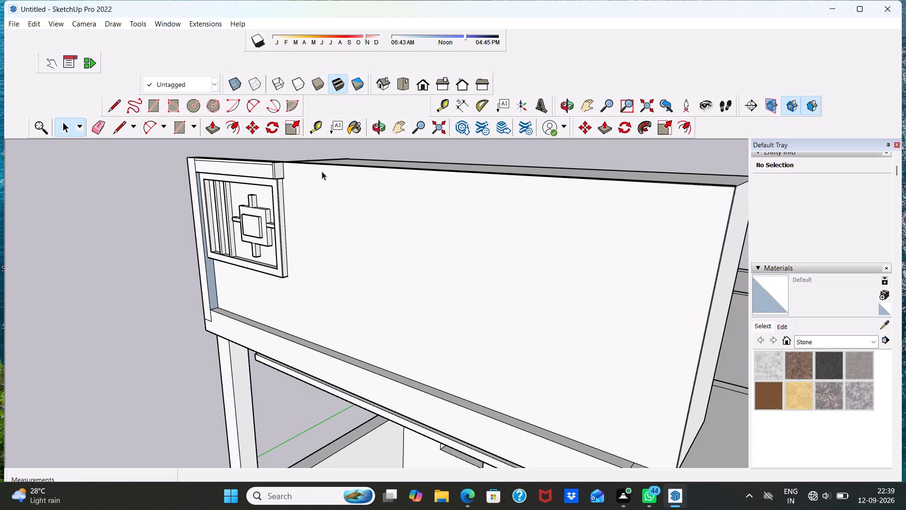
pyautogui.scroll(5, 302, 174)
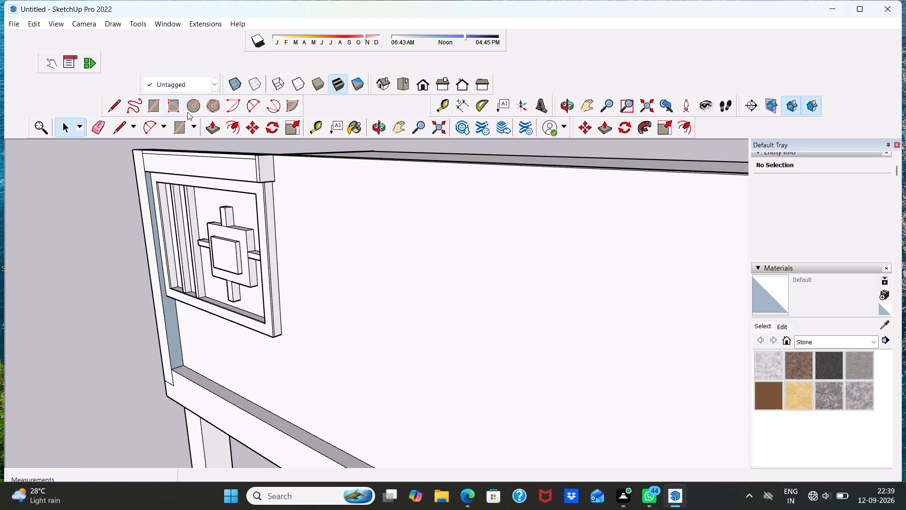
pyautogui.scroll(-2, 193, 118)
pyautogui.scroll(-2, 230, 137)
pyautogui.scroll(4, 138, 112)
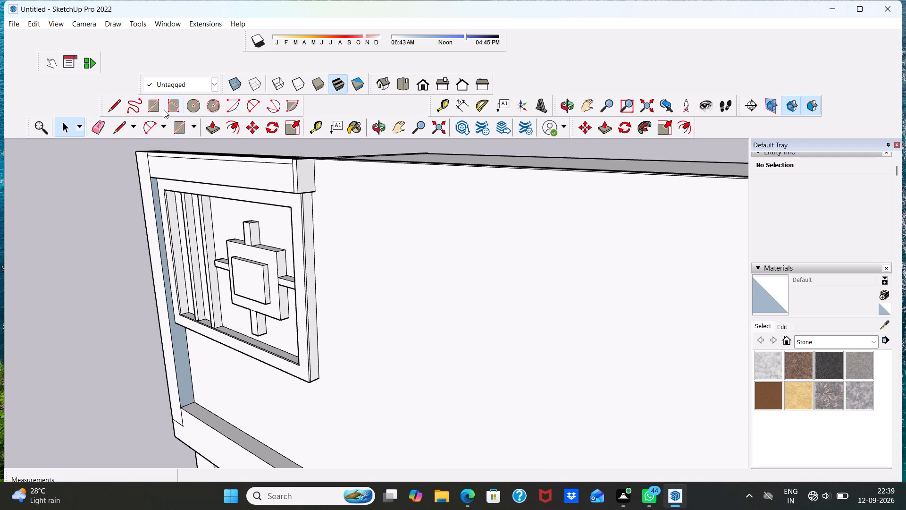
pyautogui.click(194, 102)
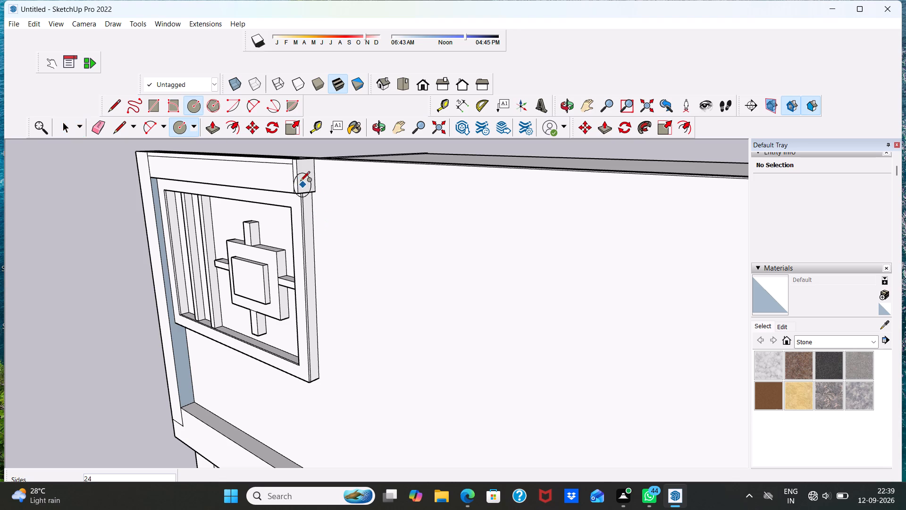
pyautogui.click(305, 178)
pyautogui.scroll(4, 305, 178)
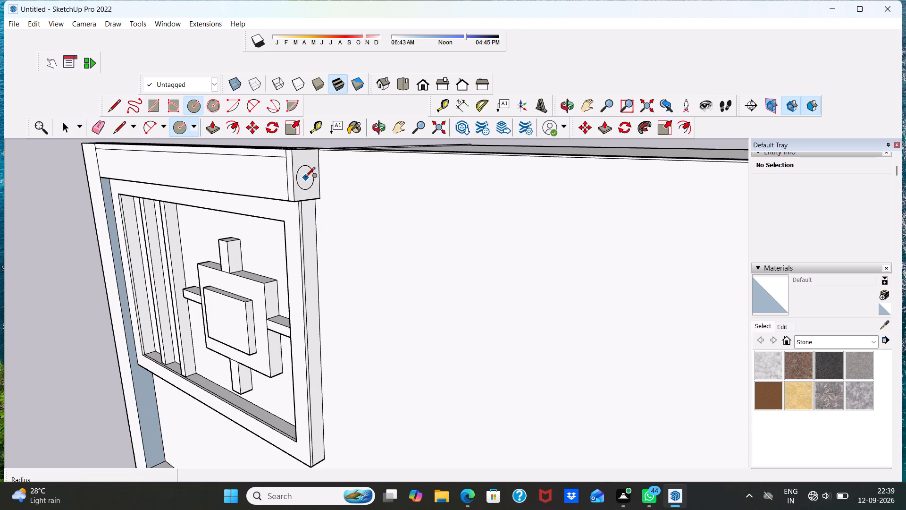
pyautogui.scroll(5, 306, 176)
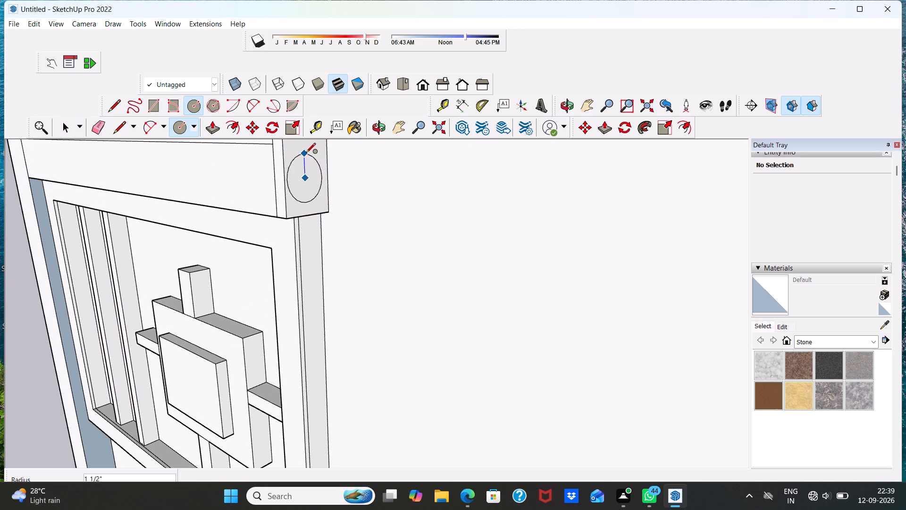
pyautogui.click(306, 153)
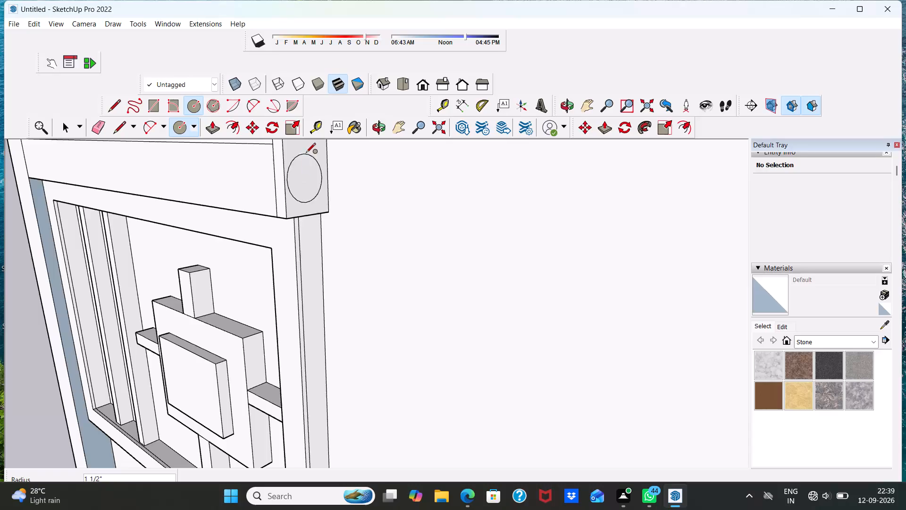
pyautogui.scroll(-12, 319, 196)
pyautogui.press('space')
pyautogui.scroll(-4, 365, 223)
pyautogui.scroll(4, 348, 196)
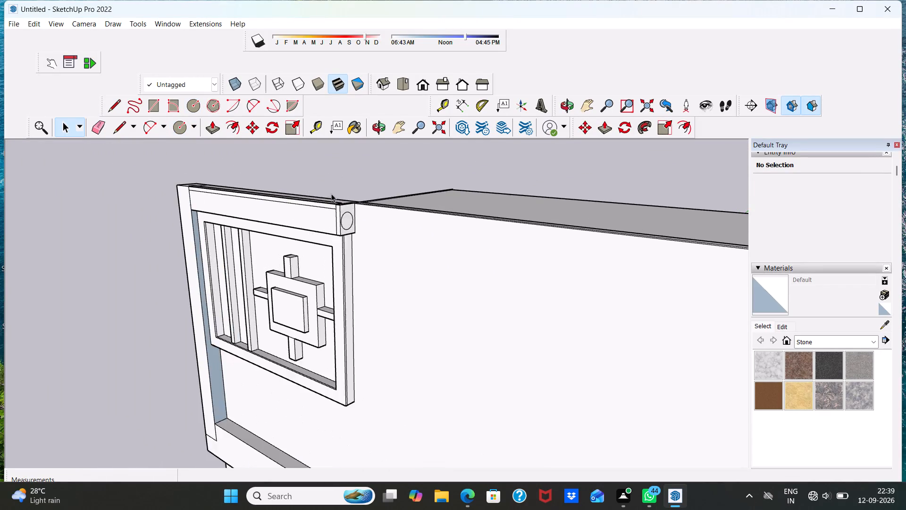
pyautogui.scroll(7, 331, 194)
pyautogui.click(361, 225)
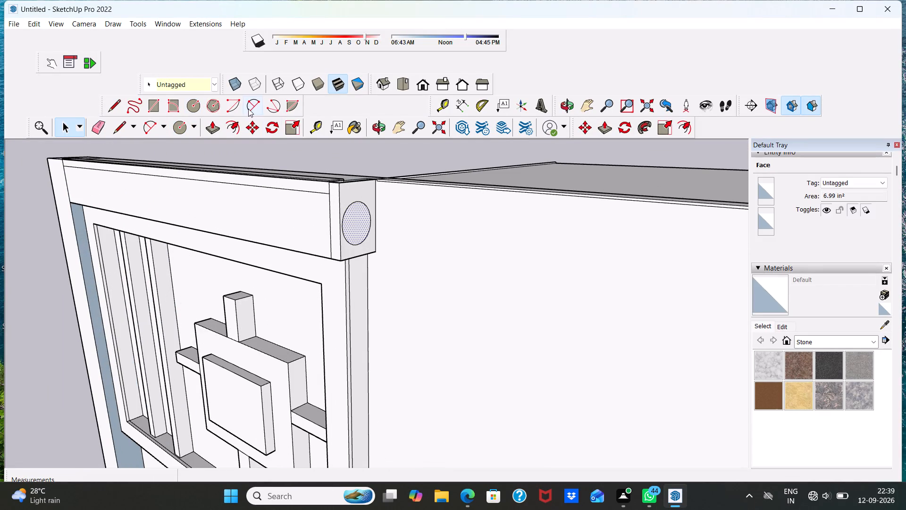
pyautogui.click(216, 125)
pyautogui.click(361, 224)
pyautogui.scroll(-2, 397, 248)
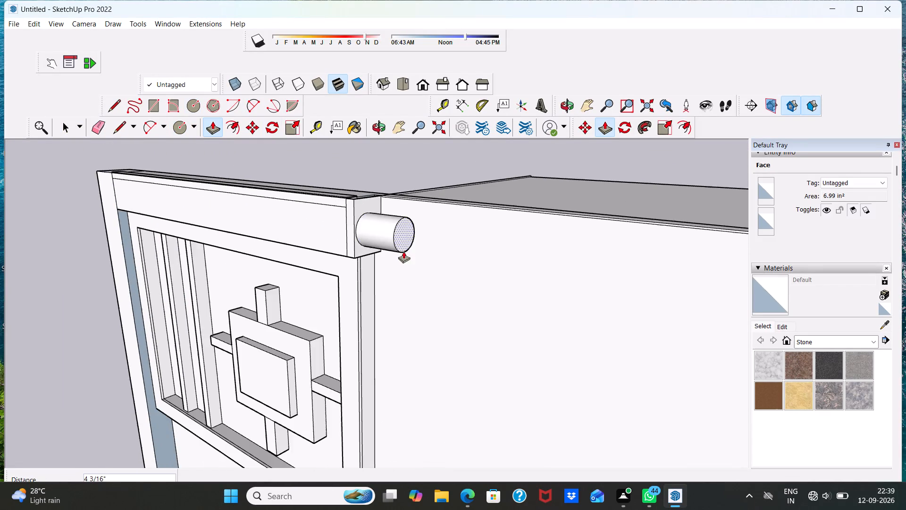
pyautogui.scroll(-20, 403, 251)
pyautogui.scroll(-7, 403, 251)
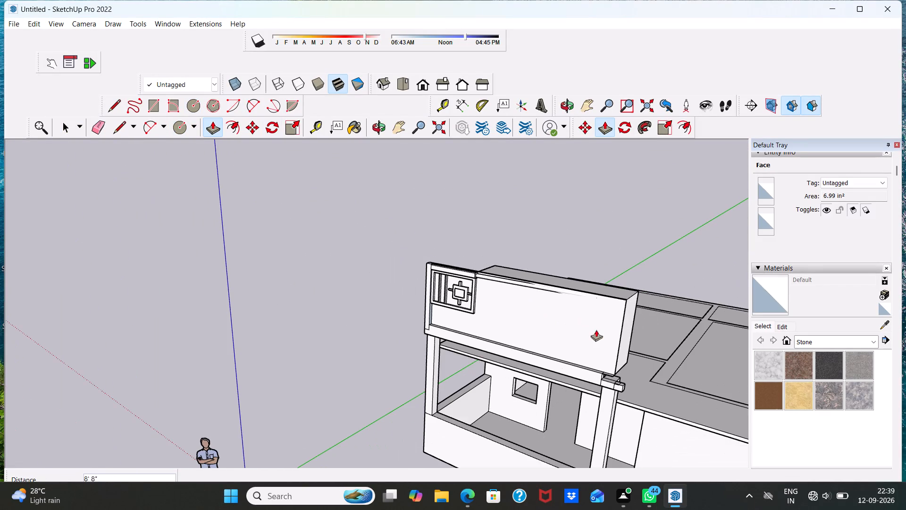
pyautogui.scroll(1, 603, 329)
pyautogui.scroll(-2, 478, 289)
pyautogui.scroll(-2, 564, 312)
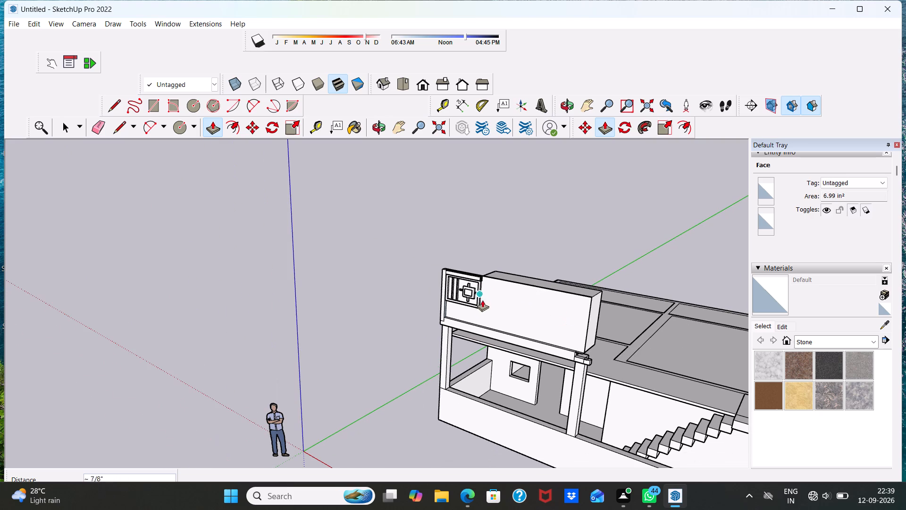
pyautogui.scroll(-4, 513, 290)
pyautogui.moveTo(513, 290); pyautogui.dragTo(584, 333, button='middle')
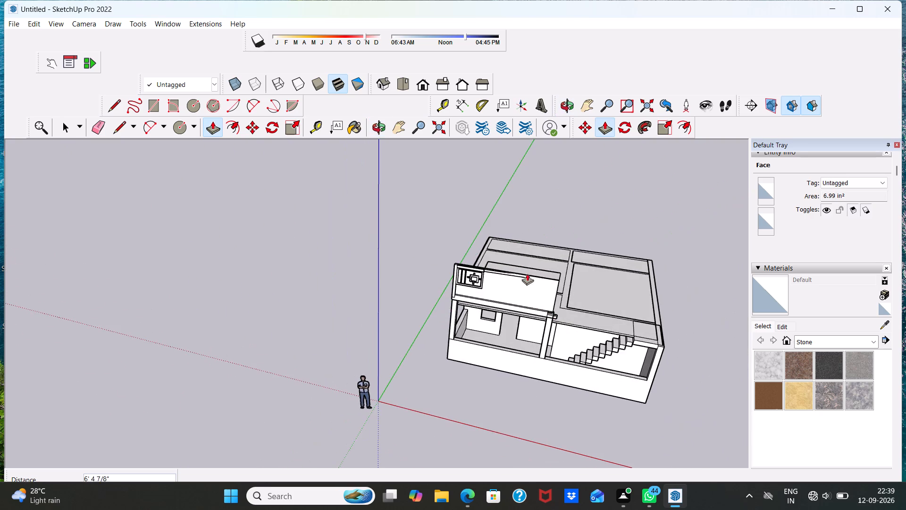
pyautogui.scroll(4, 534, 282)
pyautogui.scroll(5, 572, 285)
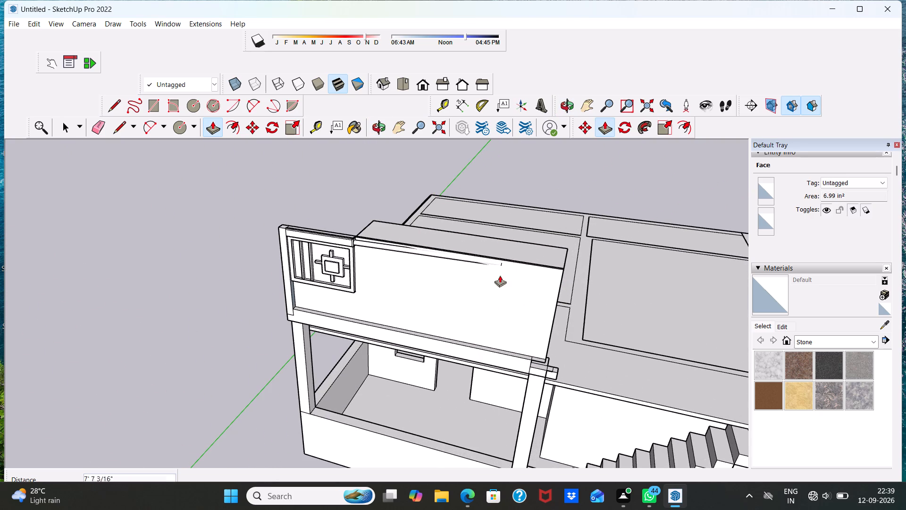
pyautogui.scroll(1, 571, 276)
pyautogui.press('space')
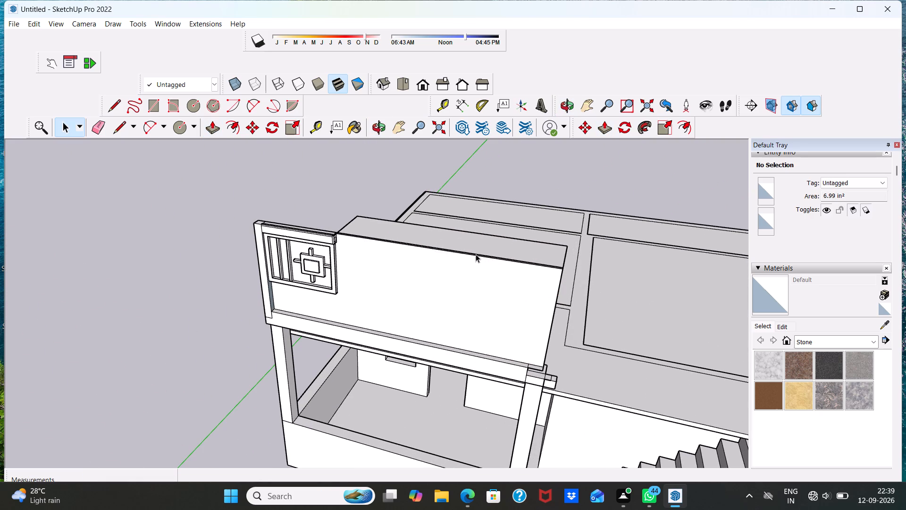
# Push the parapet block's rear face about a further 2' 5 1/4" toward the front, until flush with the thin front wall.
pyautogui.moveTo(476, 254); pyautogui.dragTo(241, 366, button='middle')
pyautogui.scroll(5, 446, 360)
pyautogui.moveTo(443, 356); pyautogui.dragTo(235, 329, button='middle')
pyautogui.scroll(1, 109, 280)
pyautogui.scroll(-4, 109, 284)
pyautogui.scroll(-2, 71, 250)
pyautogui.moveTo(161, 300); pyautogui.dragTo(162, 270, button='middle')
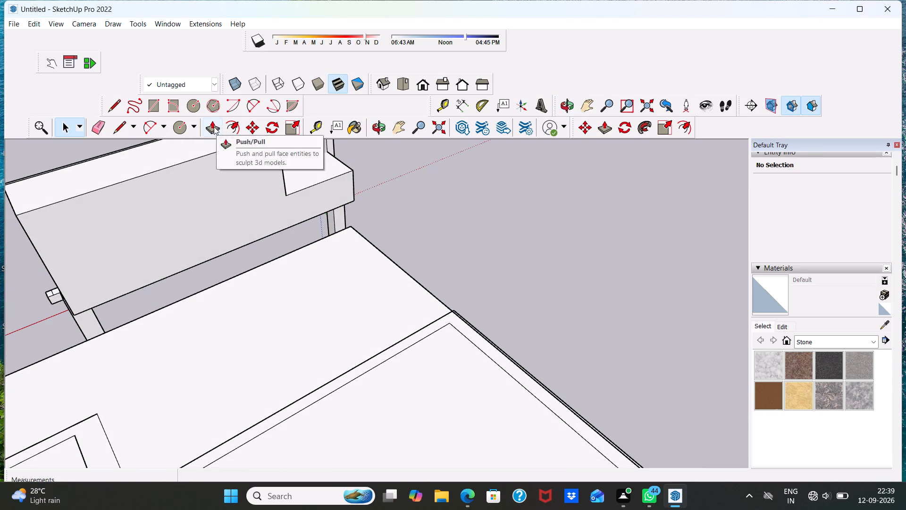
pyautogui.click(214, 127)
pyautogui.moveTo(175, 218); pyautogui.dragTo(174, 189)
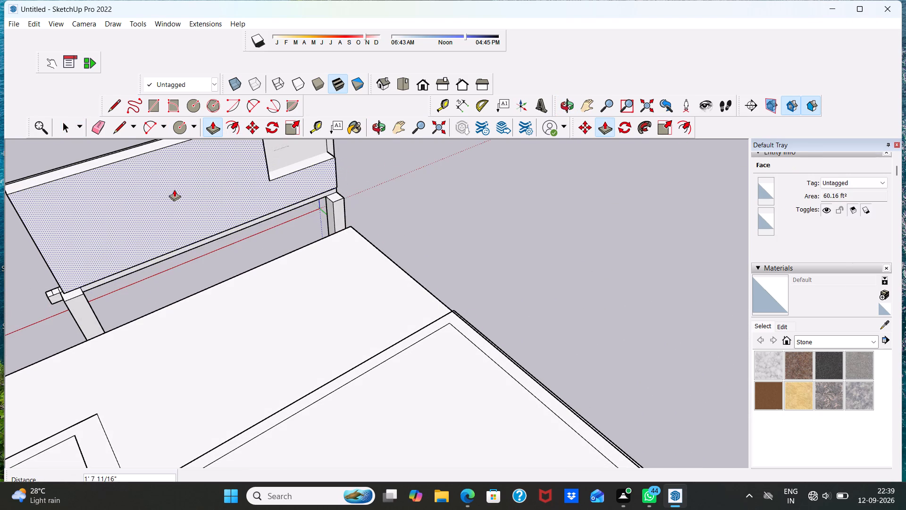
pyautogui.moveTo(174, 189); pyautogui.dragTo(176, 178)
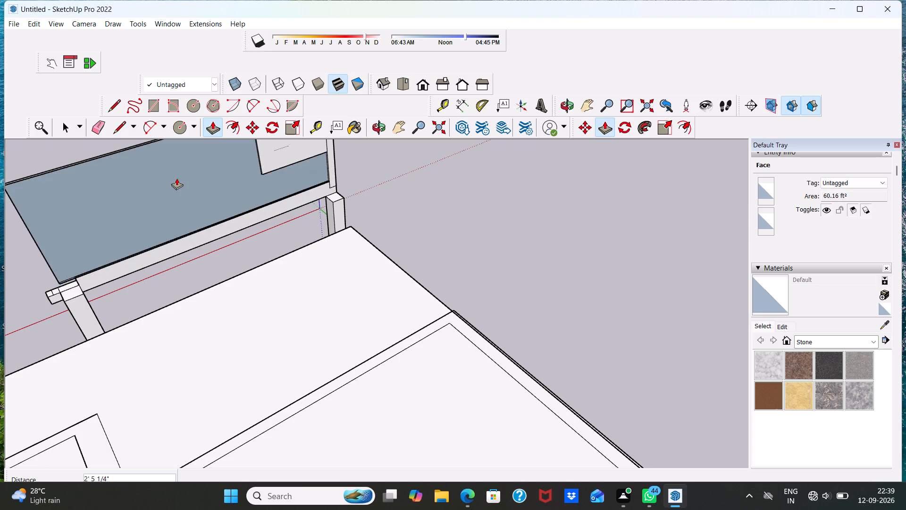
# Examine the front parapet wall and decorative panel, including the beam end with the circle.
pyautogui.moveTo(155, 195); pyautogui.dragTo(455, 213, button='middle')
pyautogui.moveTo(185, 379); pyautogui.dragTo(280, 369, button='middle')
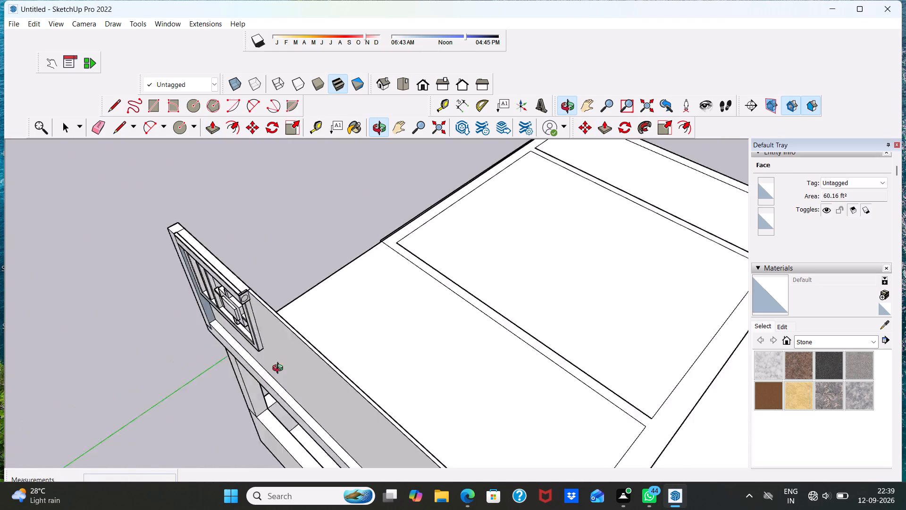
pyautogui.moveTo(280, 369); pyautogui.dragTo(384, 286, button='middle')
pyautogui.scroll(5, 418, 307)
pyautogui.middleClick(402, 290)
pyautogui.press('space')
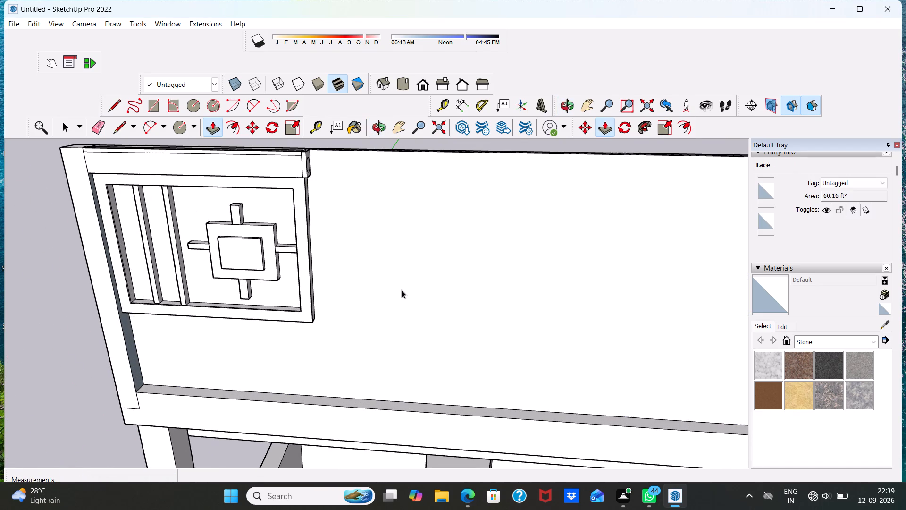
pyautogui.press('space')
pyautogui.moveTo(297, 194); pyautogui.dragTo(116, 208, button='middle')
pyautogui.scroll(3, 360, 171)
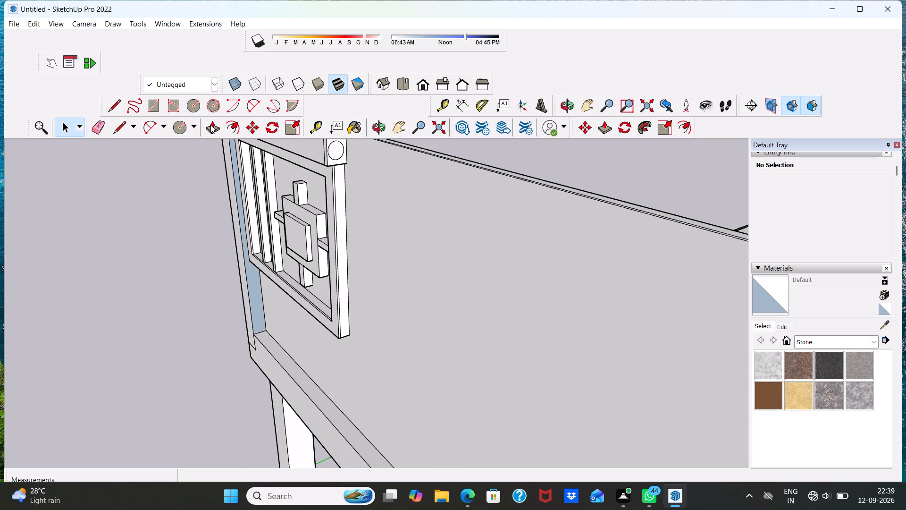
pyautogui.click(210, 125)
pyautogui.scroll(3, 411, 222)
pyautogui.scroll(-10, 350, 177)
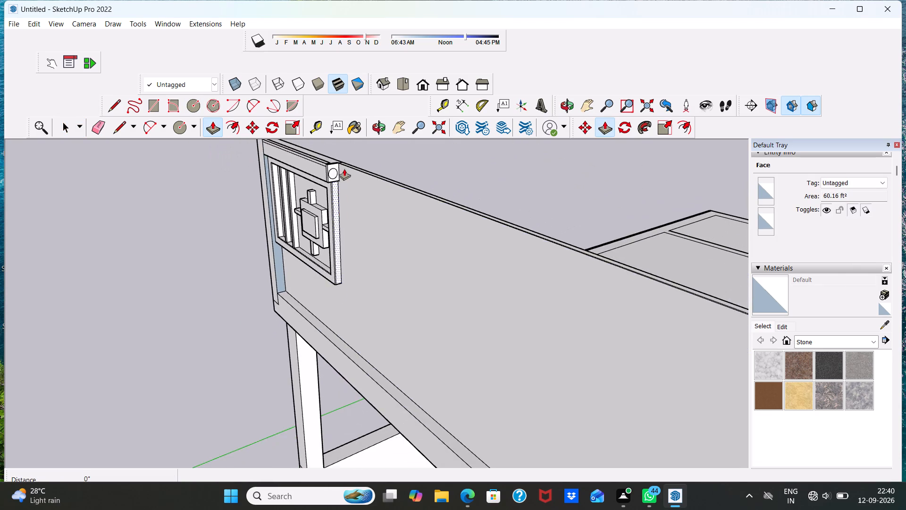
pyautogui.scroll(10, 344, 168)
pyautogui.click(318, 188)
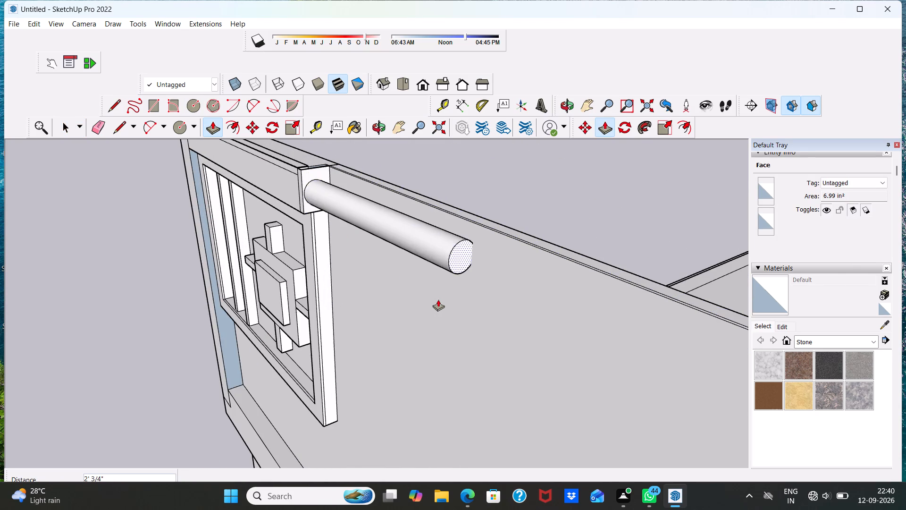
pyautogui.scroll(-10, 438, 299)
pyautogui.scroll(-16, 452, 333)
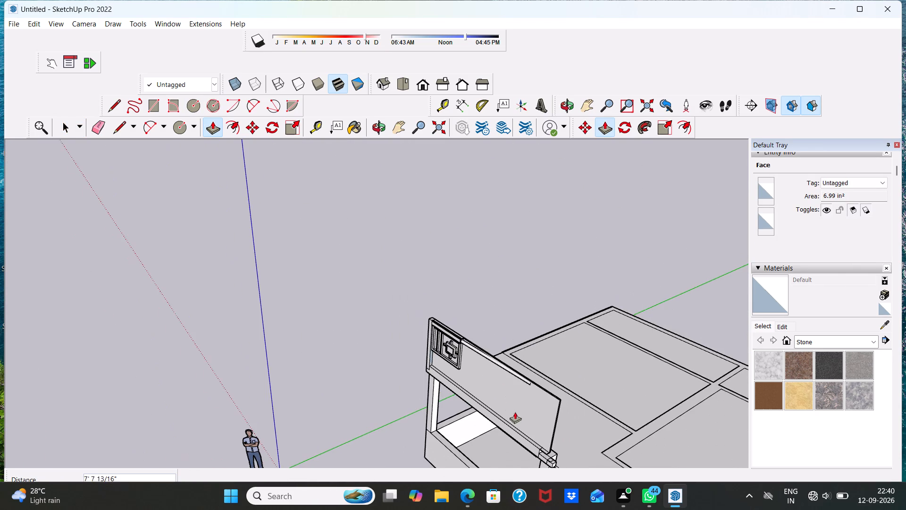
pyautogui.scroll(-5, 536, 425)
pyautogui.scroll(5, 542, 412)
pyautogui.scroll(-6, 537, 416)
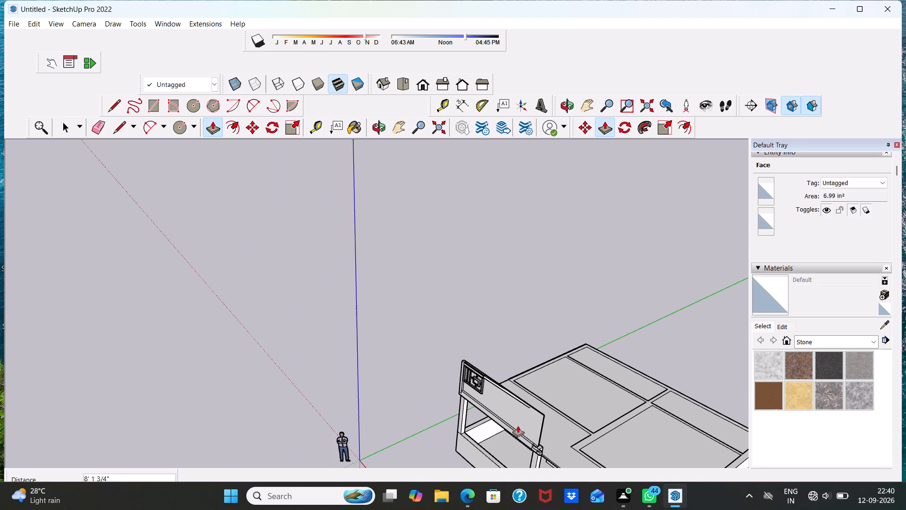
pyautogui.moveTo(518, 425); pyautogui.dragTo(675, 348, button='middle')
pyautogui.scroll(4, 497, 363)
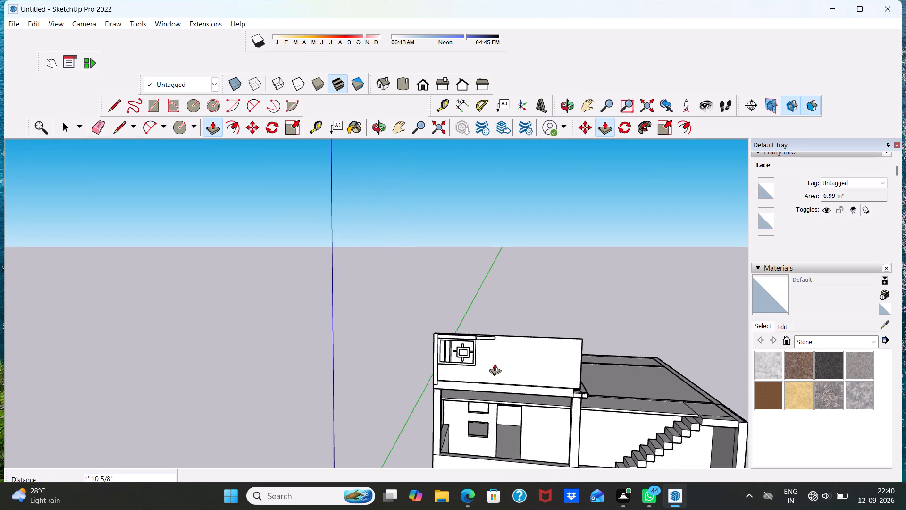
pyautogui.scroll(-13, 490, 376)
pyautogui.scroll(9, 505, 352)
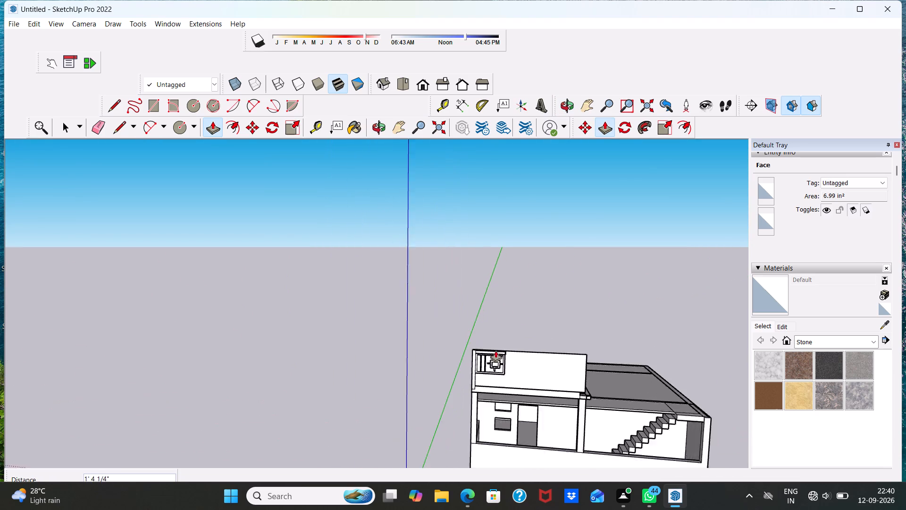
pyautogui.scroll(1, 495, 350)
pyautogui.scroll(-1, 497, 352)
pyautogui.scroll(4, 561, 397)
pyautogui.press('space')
# Examine the front parapet wall and its decorative corner panel from above and from the front.
pyautogui.scroll(5, 487, 365)
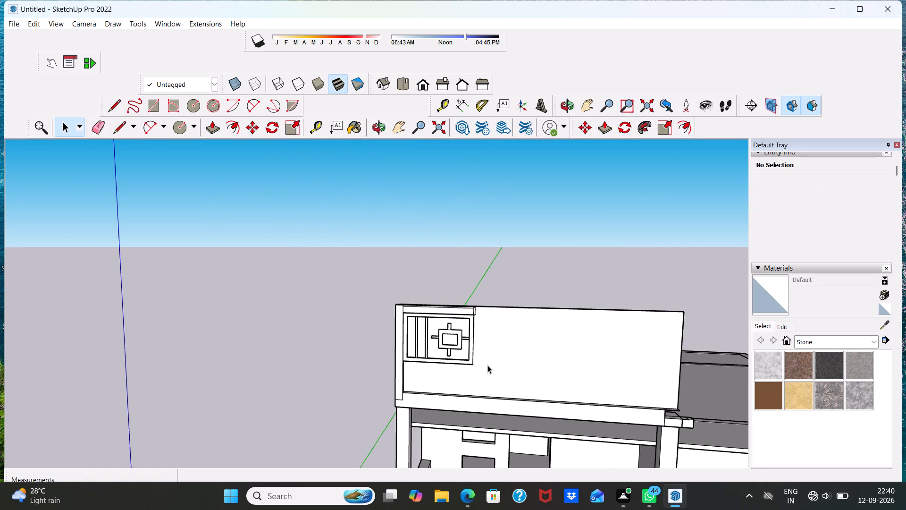
pyautogui.moveTo(487, 365); pyautogui.dragTo(391, 399, button='middle')
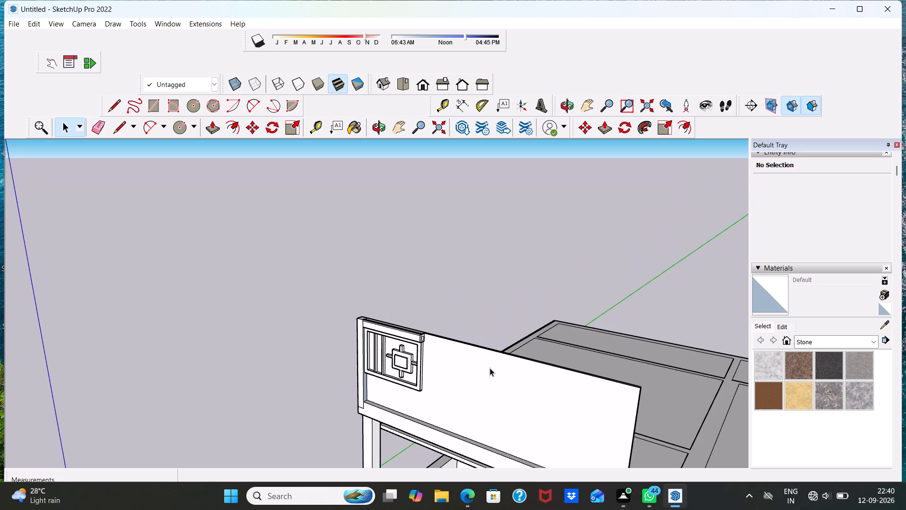
pyautogui.scroll(4, 542, 400)
pyautogui.scroll(-4, 545, 402)
pyautogui.moveTo(491, 387); pyautogui.dragTo(670, 363, button='middle')
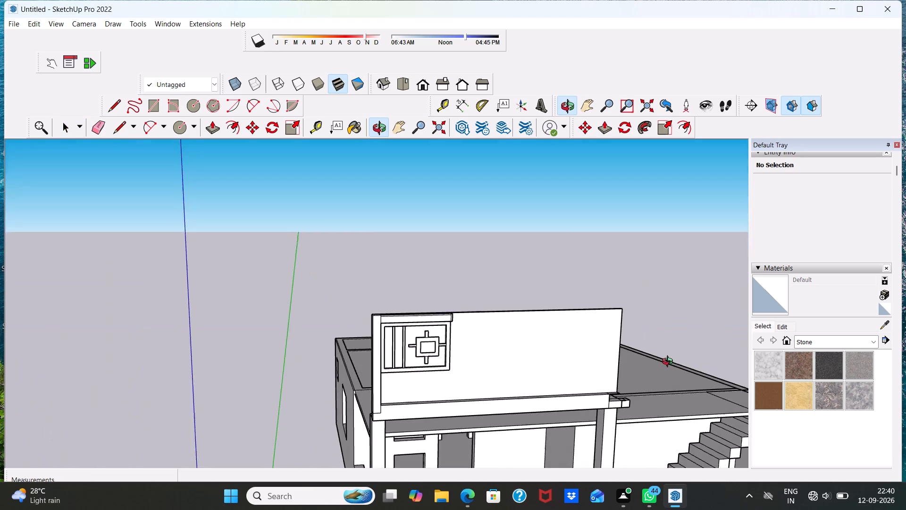
pyautogui.moveTo(670, 363); pyautogui.dragTo(670, 364, button='middle')
pyautogui.press('space')
pyautogui.scroll(1, 436, 354)
pyautogui.press('space')
pyautogui.scroll(1, 544, 352)
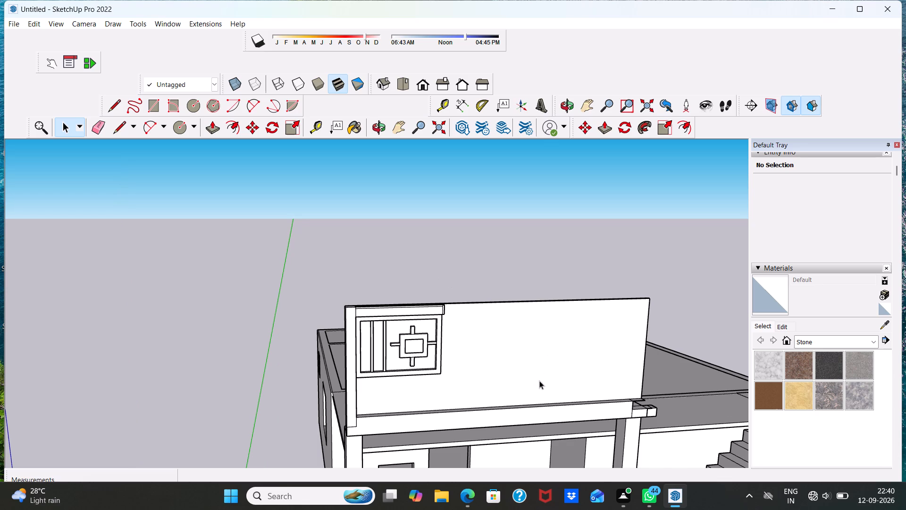
# Draw a tall, narrow rectangle about 3' 4 7/8" by 7 7/16" on the parapet wall's front face, just above the base ledge.
pyautogui.moveTo(539, 381); pyautogui.dragTo(492, 290, button='middle')
pyautogui.moveTo(495, 293); pyautogui.dragTo(488, 359, button='middle')
pyautogui.scroll(2, 509, 346)
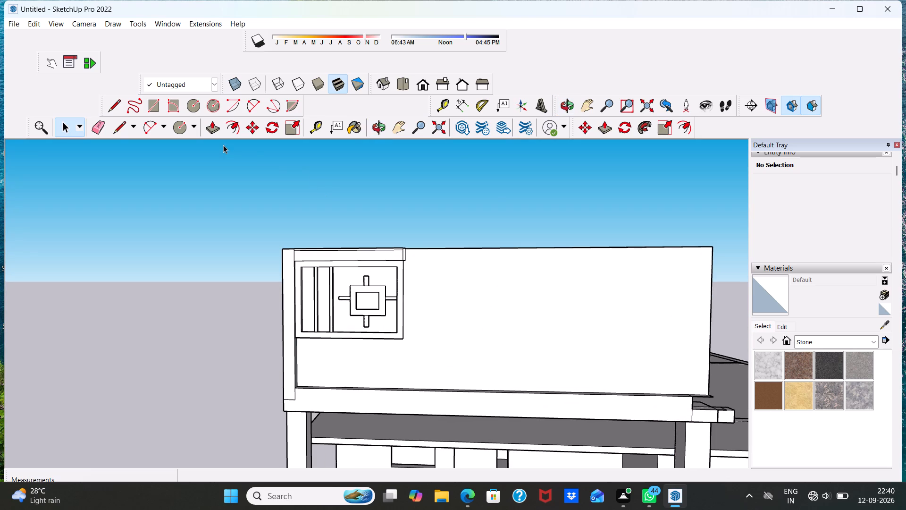
pyautogui.click(153, 107)
pyautogui.scroll(1, 480, 326)
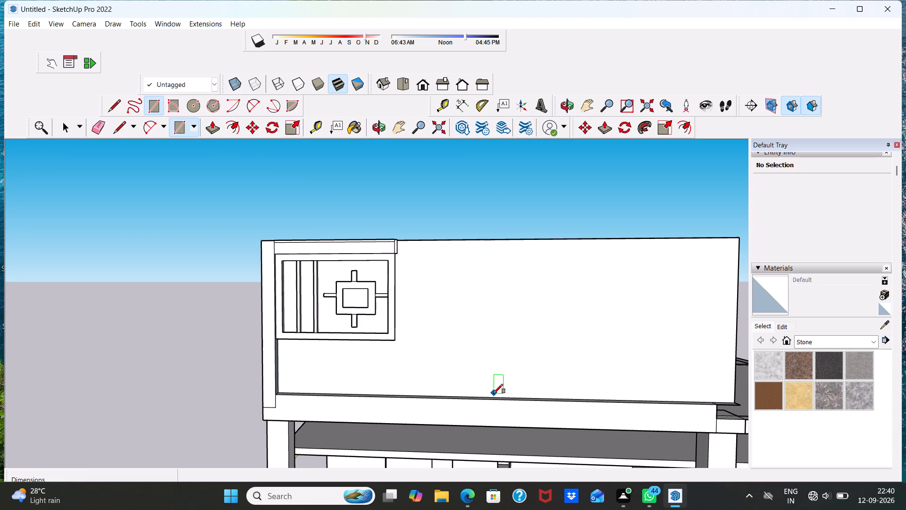
pyautogui.click(494, 393)
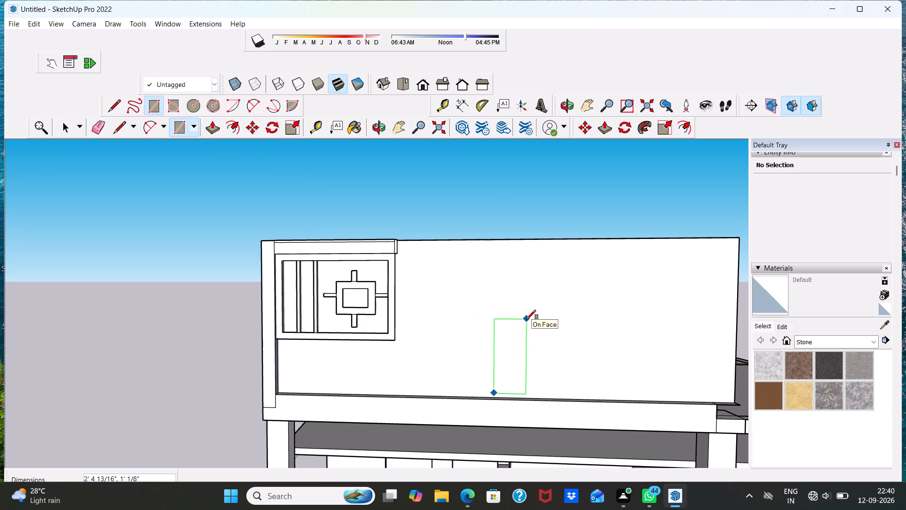
pyautogui.click(514, 288)
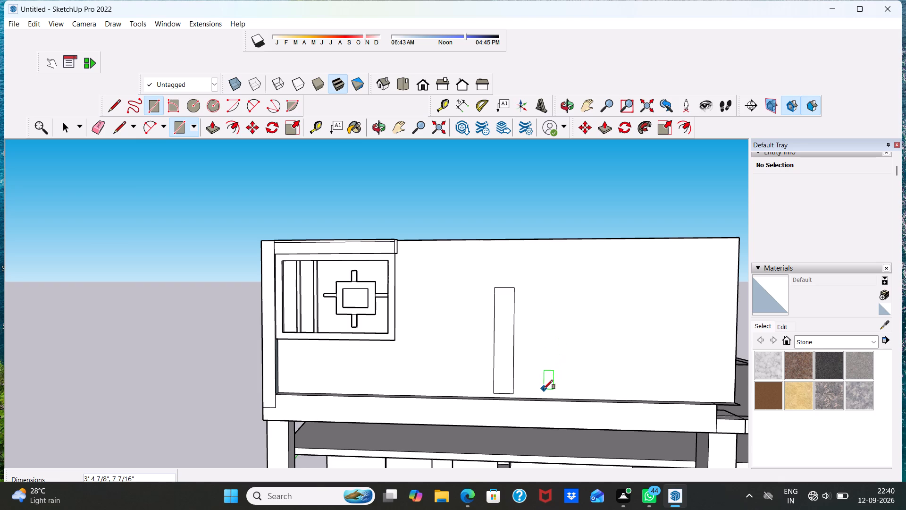
pyautogui.press('space')
# Copy the narrow rectangle twice horizontally away from the decorative panel, spaced about 1' 6 5/16" and then 1' 3 3/4" apart.
pyautogui.doubleClick(512, 361)
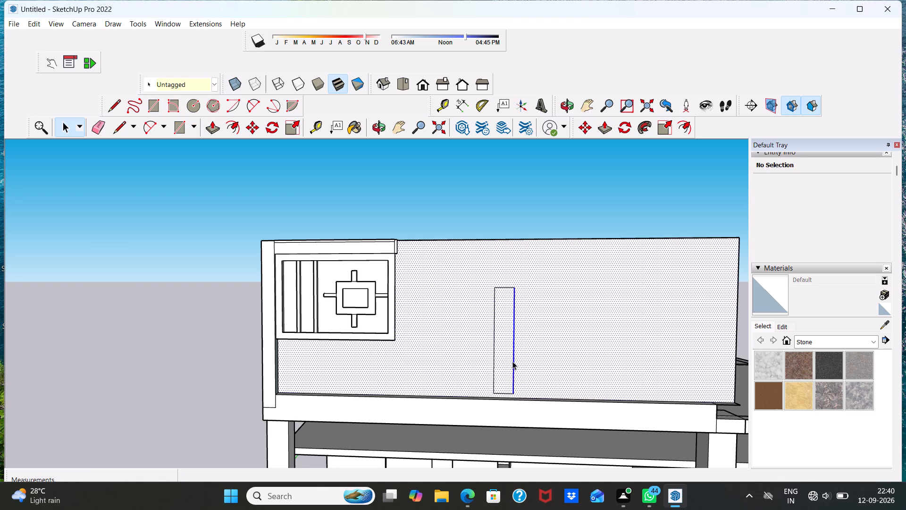
pyautogui.doubleClick(503, 360)
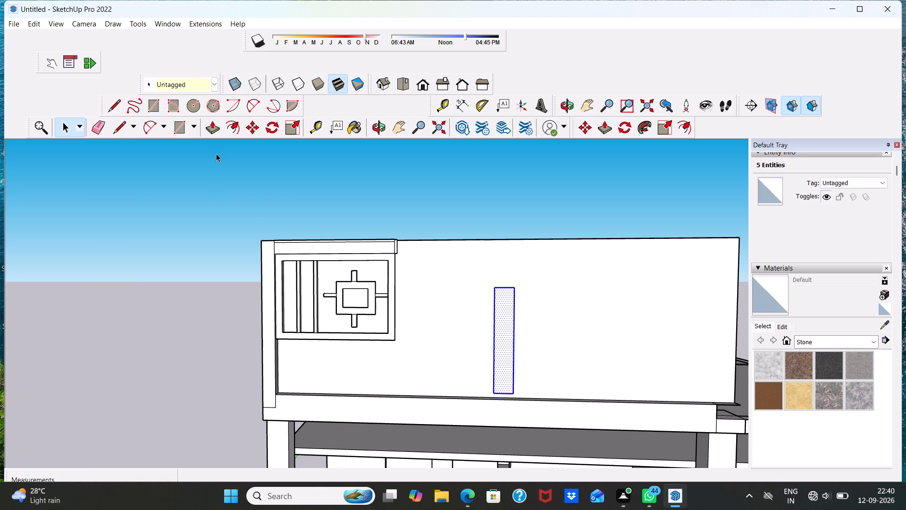
pyautogui.click(254, 119)
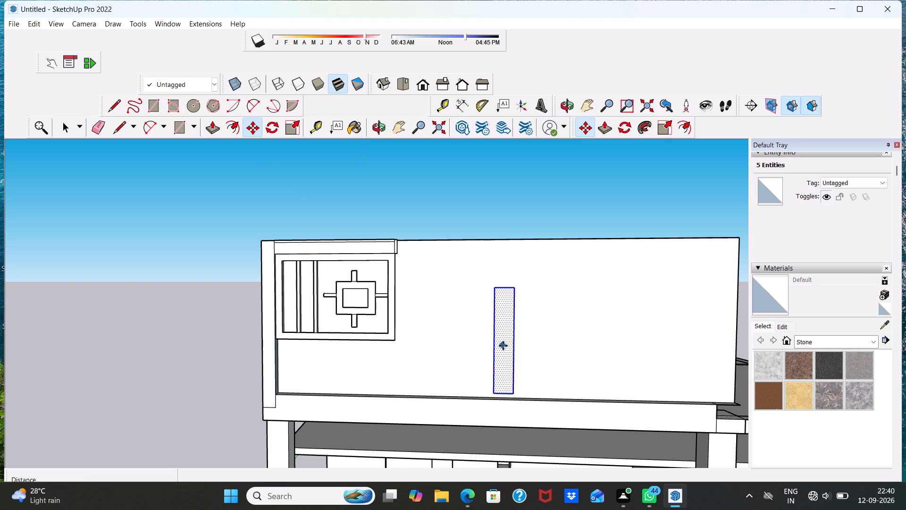
pyautogui.click(503, 346)
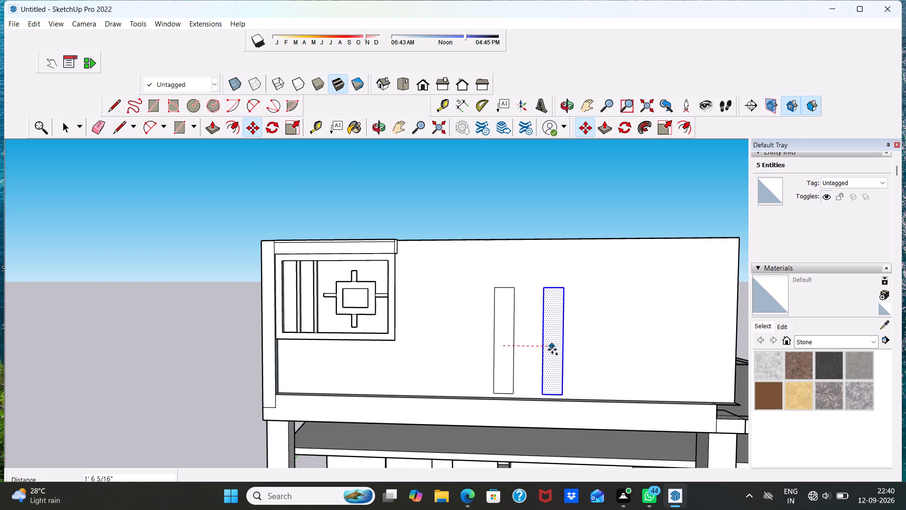
pyautogui.click(552, 346)
pyautogui.click(556, 340)
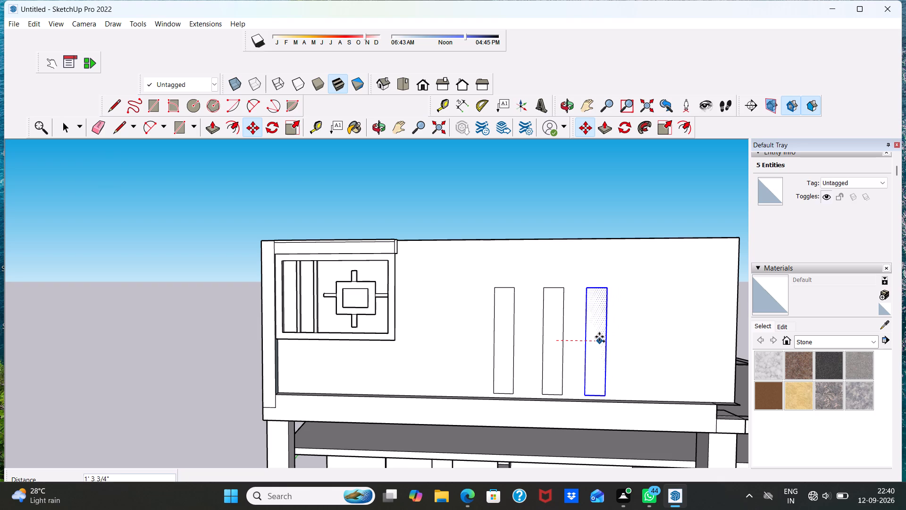
pyautogui.click(600, 337)
pyautogui.scroll(-2, 598, 323)
pyautogui.press('space')
pyautogui.moveTo(377, 380); pyautogui.dragTo(537, 419, button='middle')
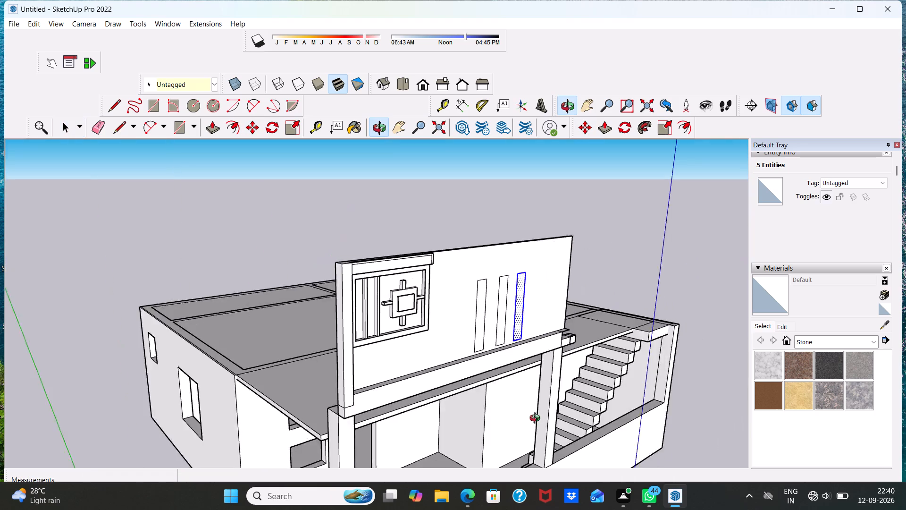
pyautogui.moveTo(537, 419); pyautogui.dragTo(436, 354, button='middle')
pyautogui.moveTo(555, 377); pyautogui.dragTo(478, 390, button='middle')
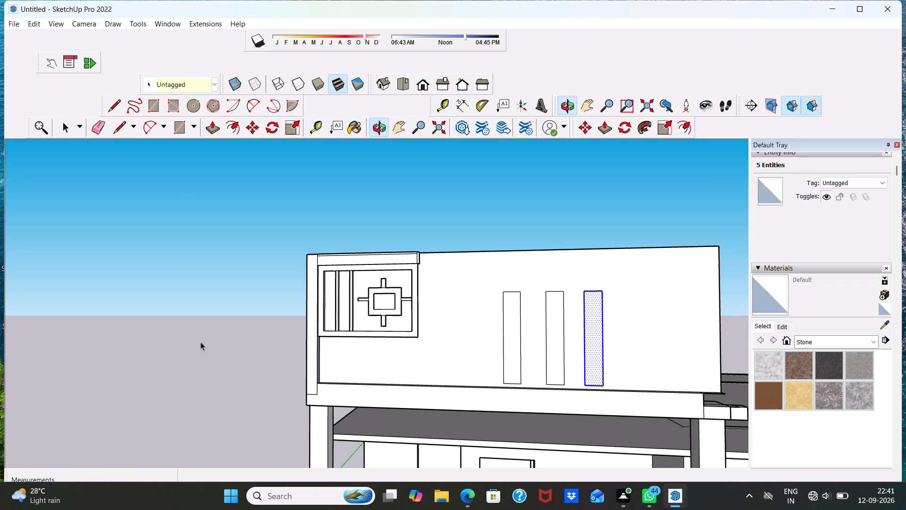
pyautogui.click(184, 344)
# Extrude each of the three narrow rectangles 3" outward from the parapet wall.
pyautogui.scroll(3, 585, 343)
pyautogui.scroll(-3, 547, 318)
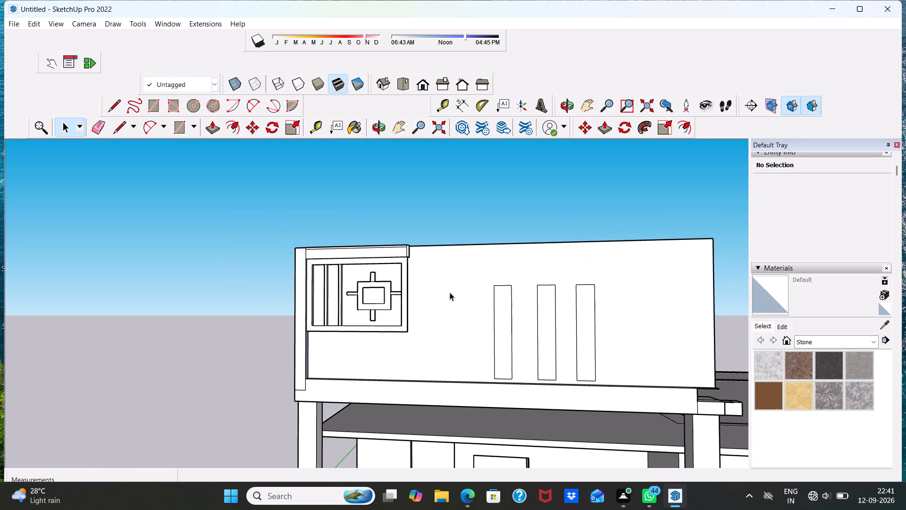
pyautogui.scroll(1, 495, 293)
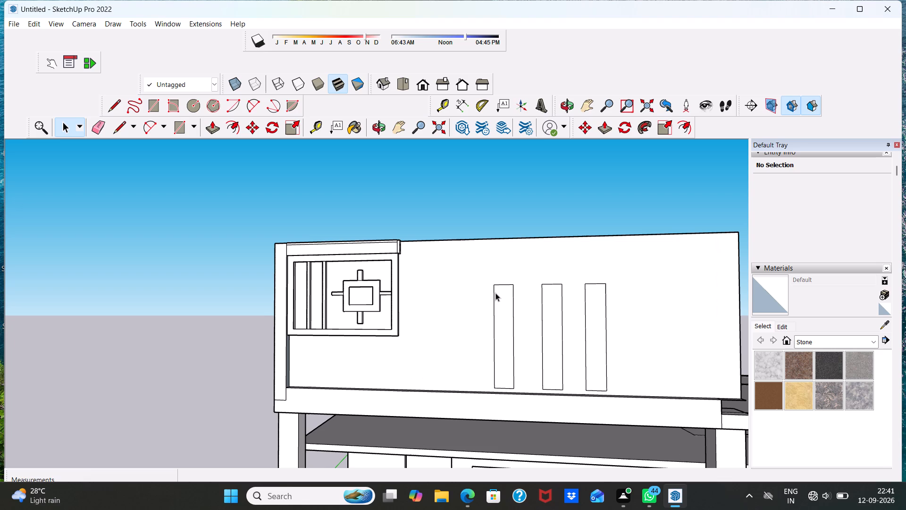
pyautogui.click(214, 129)
pyautogui.click(505, 329)
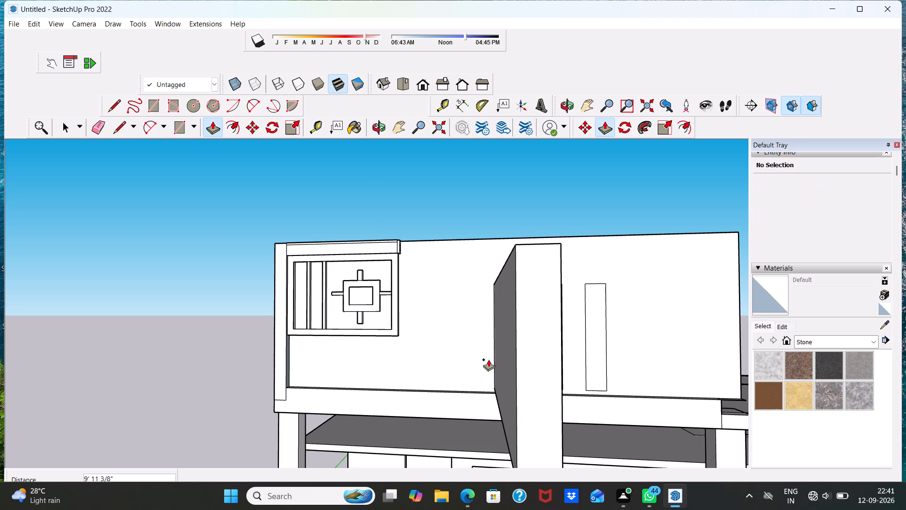
pyautogui.write('3"')
pyautogui.press('Return')
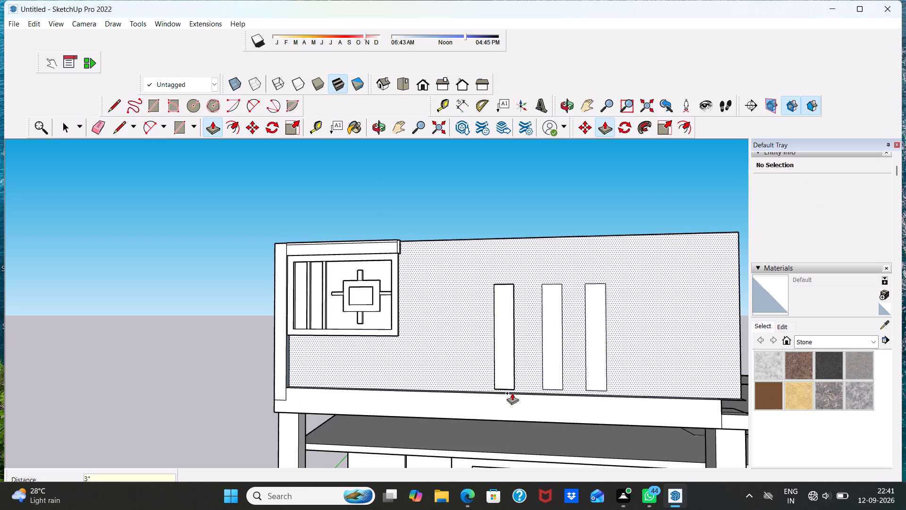
pyautogui.click(548, 352)
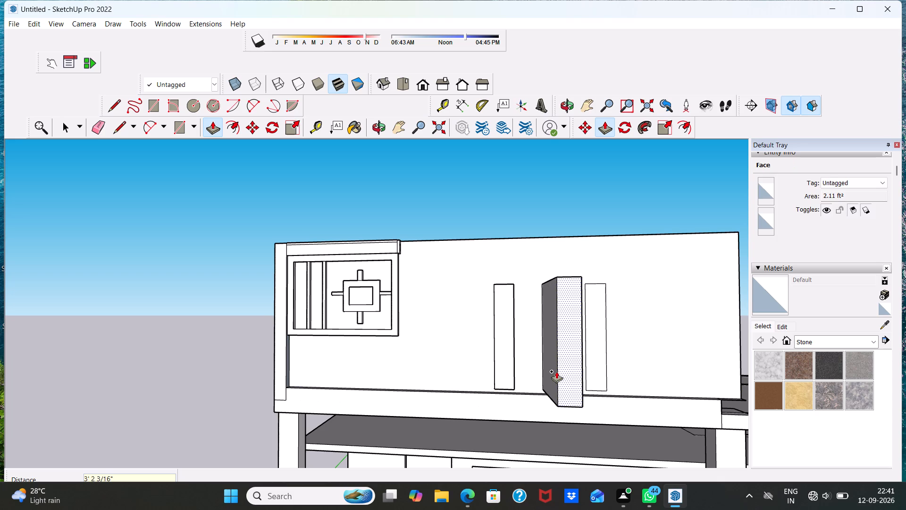
pyautogui.write('3"')
pyautogui.press('Return')
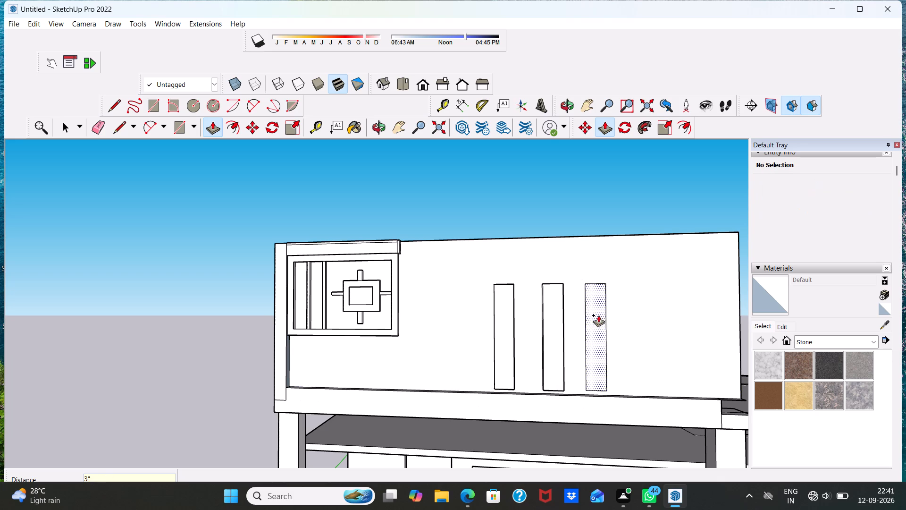
pyautogui.click(592, 336)
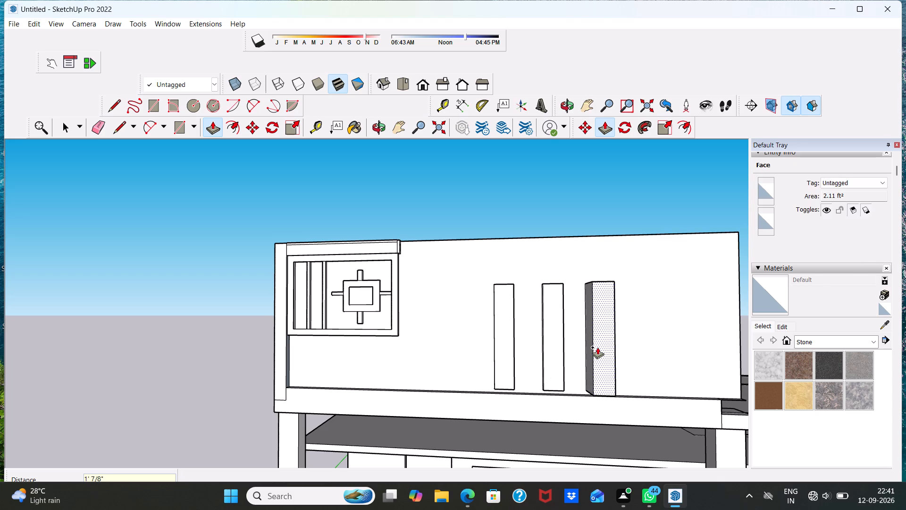
pyautogui.write('3"')
pyautogui.press('Return')
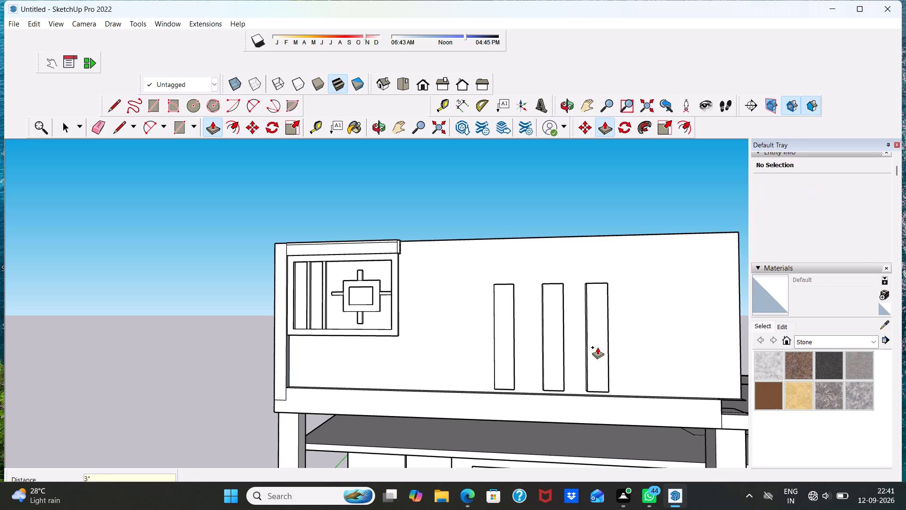
pyautogui.press('space')
# Examine the three raised vertical bars on the parapet wall from above and from the front.
pyautogui.moveTo(597, 347); pyautogui.dragTo(490, 413, button='middle')
pyautogui.scroll(-1, 593, 362)
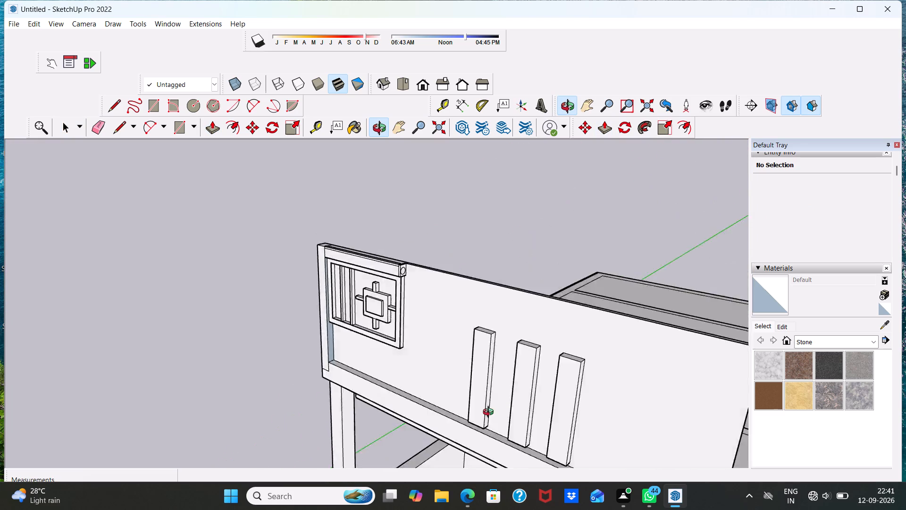
pyautogui.moveTo(490, 413); pyautogui.dragTo(628, 348, button='middle')
pyautogui.scroll(3, 636, 310)
pyautogui.scroll(-2, 584, 295)
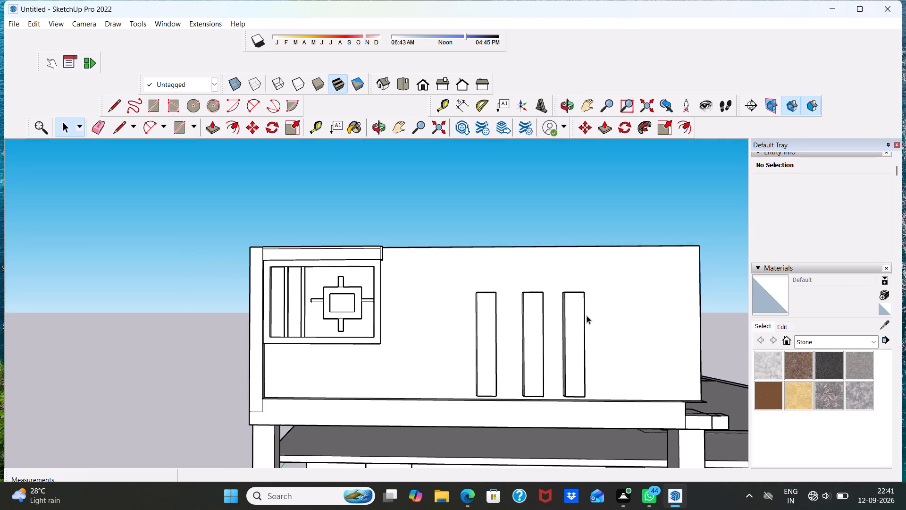
pyautogui.moveTo(587, 315); pyautogui.dragTo(644, 299, button='middle')
pyautogui.scroll(2, 441, 285)
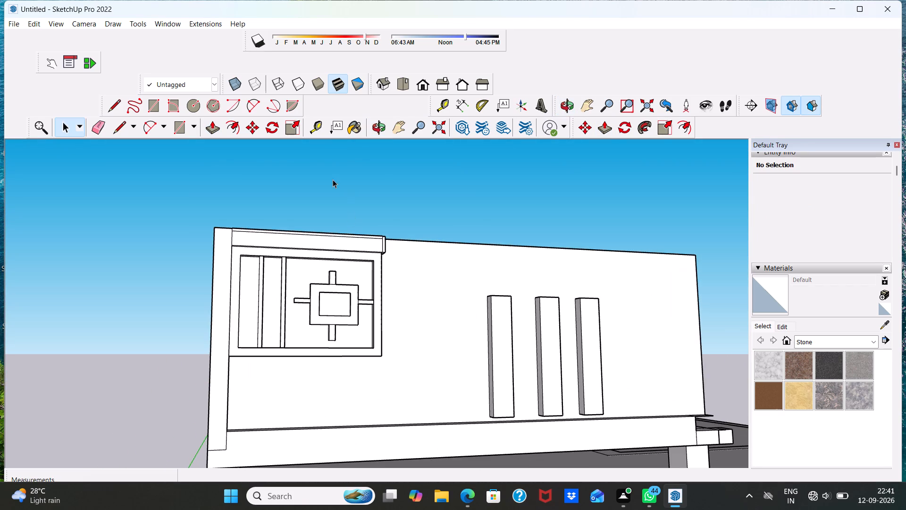
pyautogui.scroll(-2, 316, 156)
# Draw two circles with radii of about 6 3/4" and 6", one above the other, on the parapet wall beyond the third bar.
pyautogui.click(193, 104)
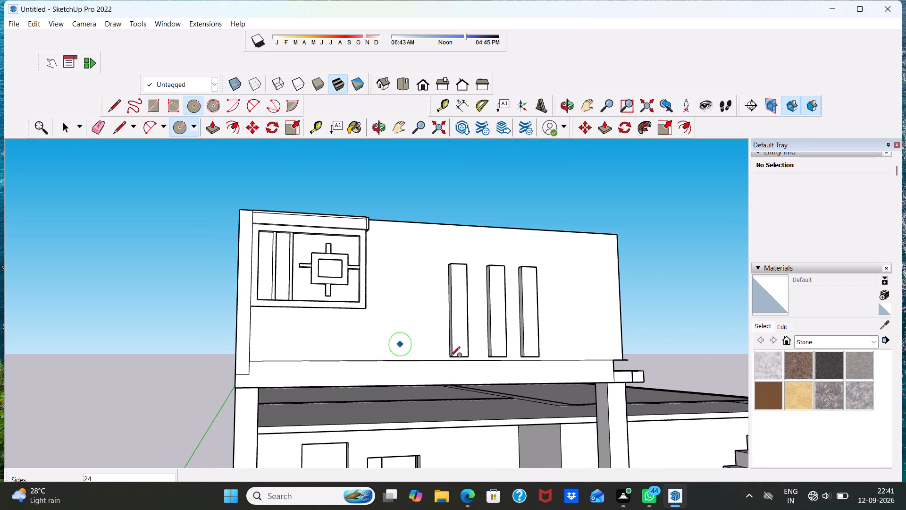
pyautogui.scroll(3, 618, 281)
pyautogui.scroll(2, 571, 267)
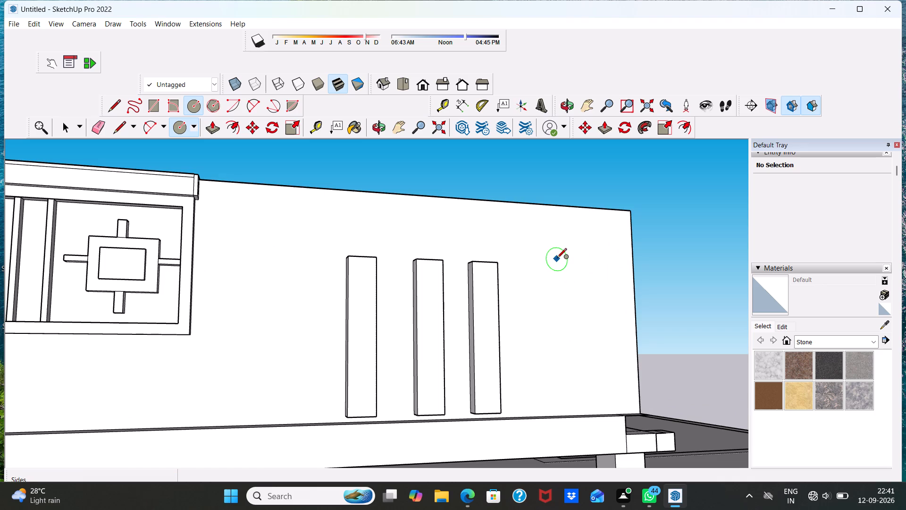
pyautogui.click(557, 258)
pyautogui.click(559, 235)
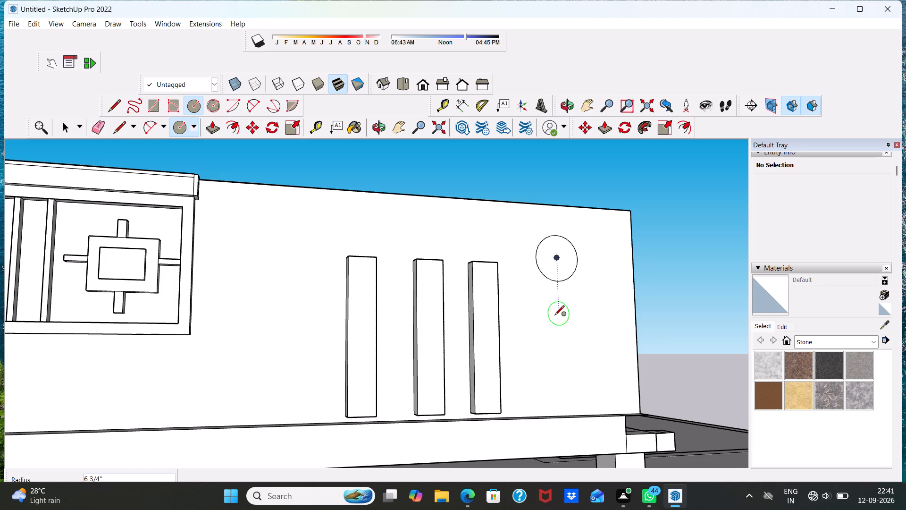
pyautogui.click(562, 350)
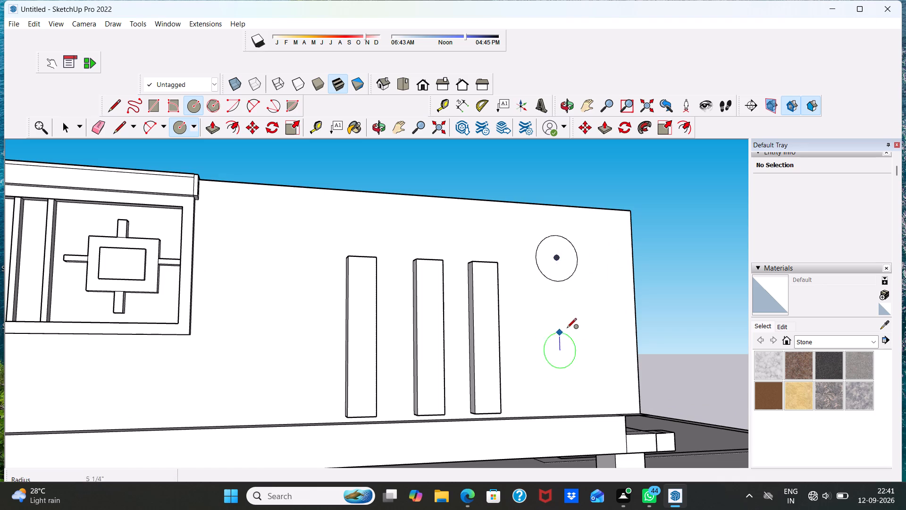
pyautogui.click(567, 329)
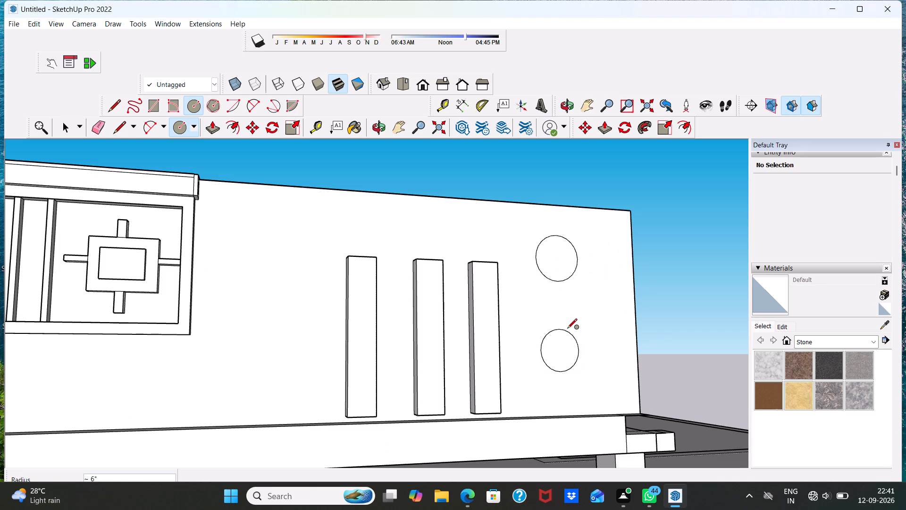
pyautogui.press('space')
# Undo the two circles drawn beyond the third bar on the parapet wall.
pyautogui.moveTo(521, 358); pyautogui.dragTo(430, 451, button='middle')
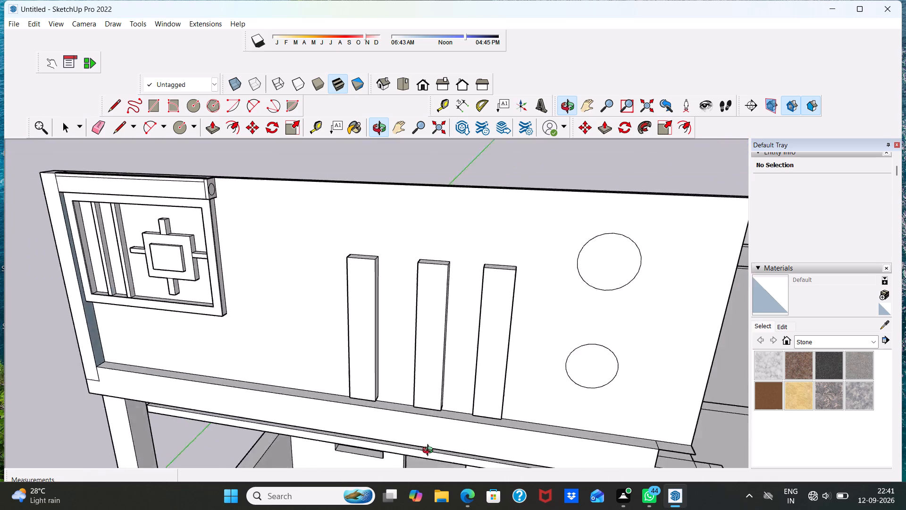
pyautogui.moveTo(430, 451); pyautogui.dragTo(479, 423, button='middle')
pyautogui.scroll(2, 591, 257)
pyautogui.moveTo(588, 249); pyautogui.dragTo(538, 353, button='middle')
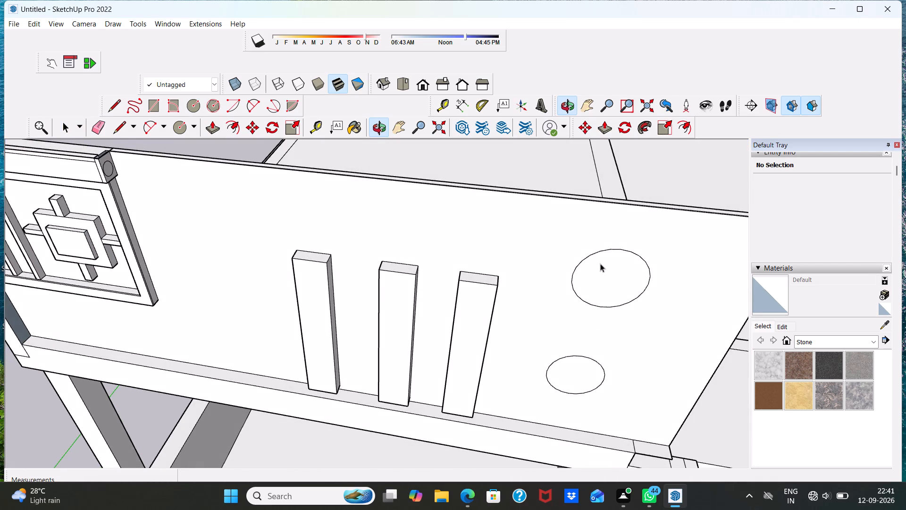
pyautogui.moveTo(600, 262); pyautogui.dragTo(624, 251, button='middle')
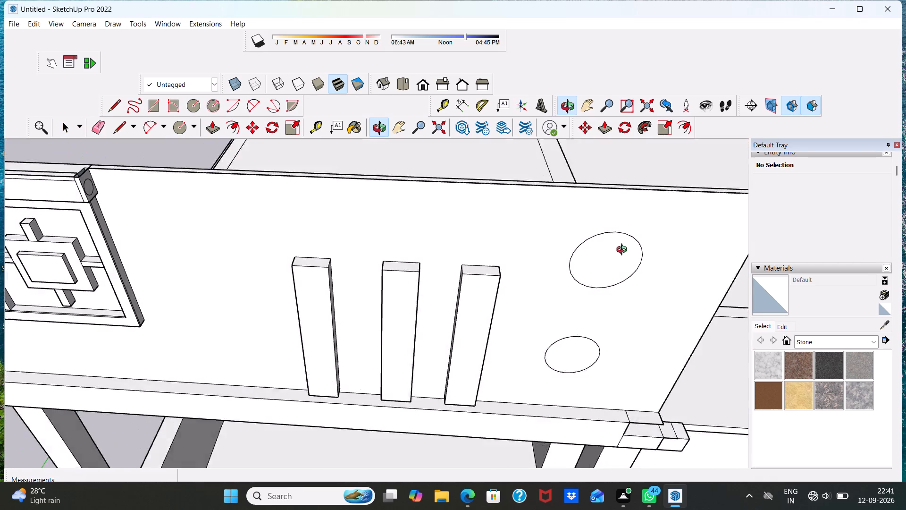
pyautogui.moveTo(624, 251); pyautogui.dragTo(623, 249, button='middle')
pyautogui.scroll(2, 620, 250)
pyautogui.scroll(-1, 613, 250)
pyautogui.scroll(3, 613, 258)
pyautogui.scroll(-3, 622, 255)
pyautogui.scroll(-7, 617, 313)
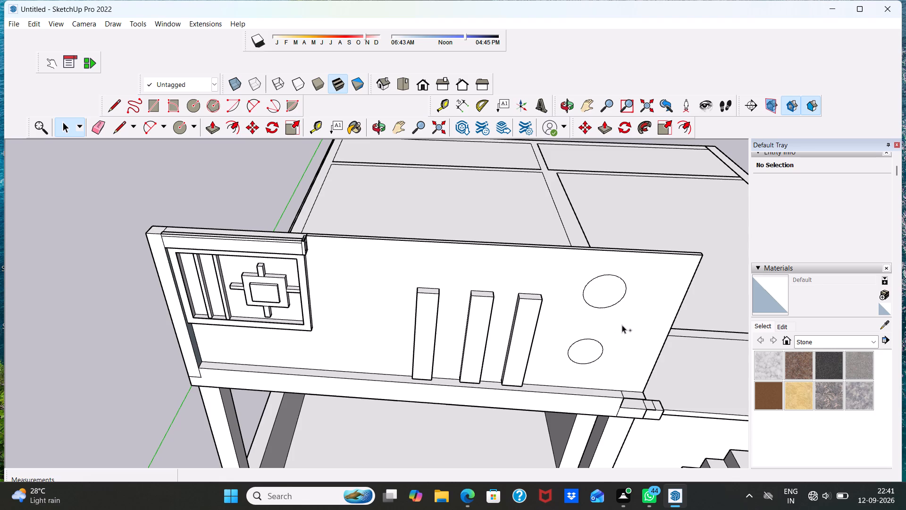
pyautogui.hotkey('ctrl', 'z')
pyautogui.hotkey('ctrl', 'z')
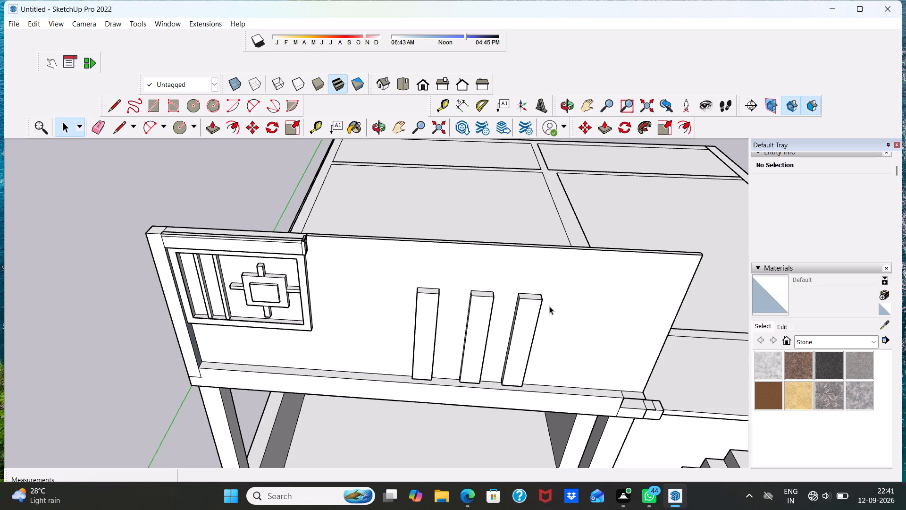
# Draw a circle above each of the three vertical bars, with radii of about 4 5/8", 4 1/4" and 3 3/4" going away from the decorative panel.
pyautogui.scroll(-2, 585, 194)
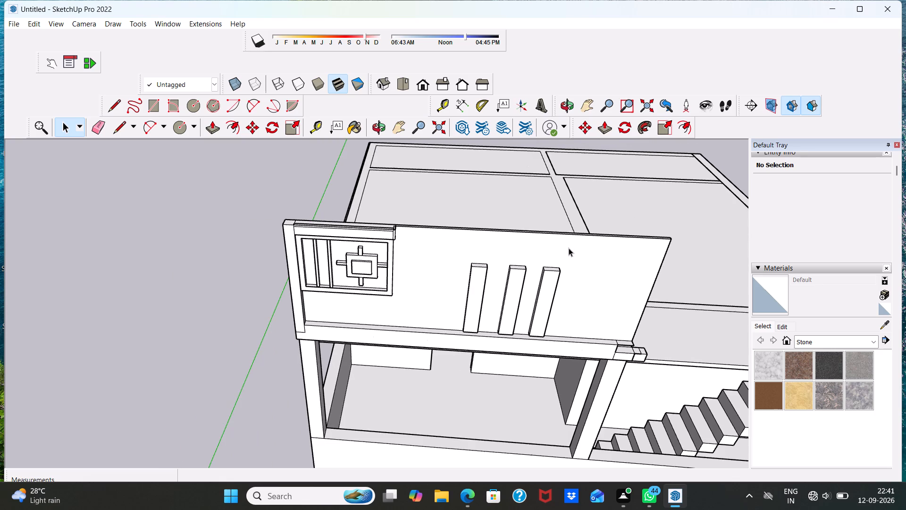
pyautogui.moveTo(567, 251); pyautogui.dragTo(565, 204, button='middle')
pyautogui.scroll(8, 528, 241)
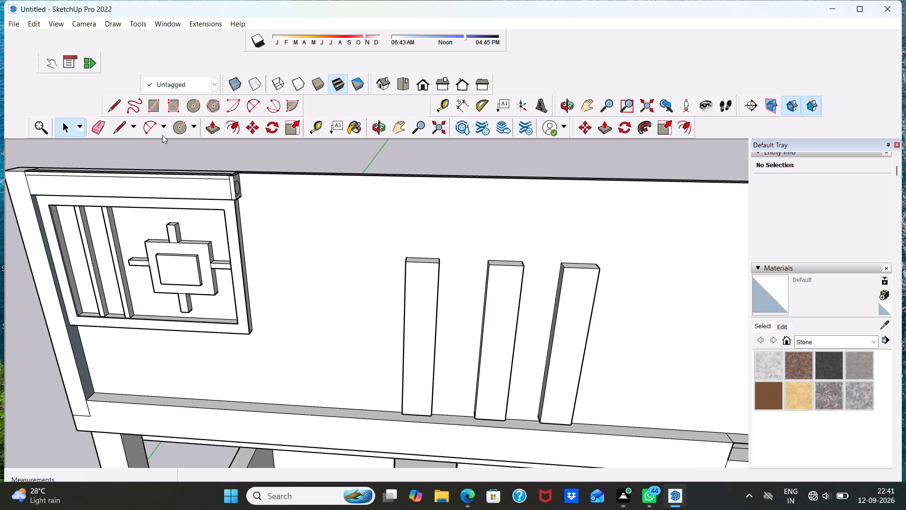
pyautogui.click(181, 122)
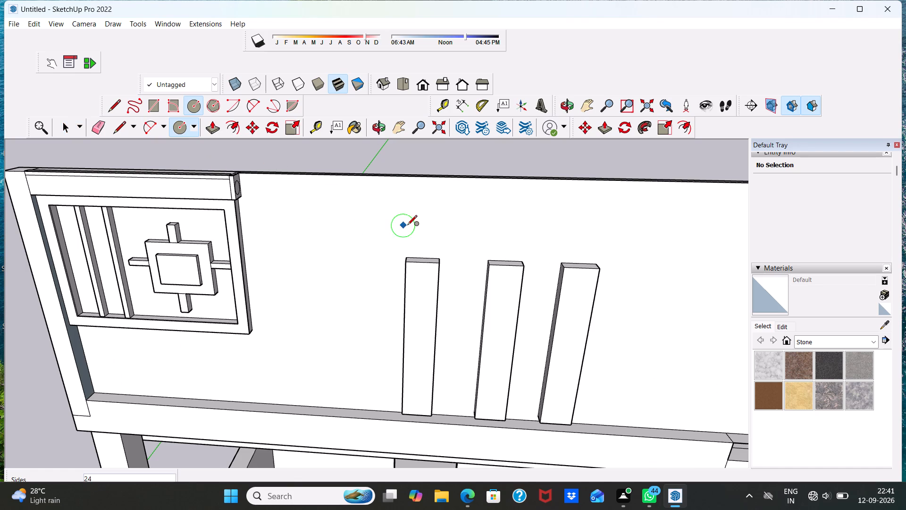
pyautogui.click(418, 214)
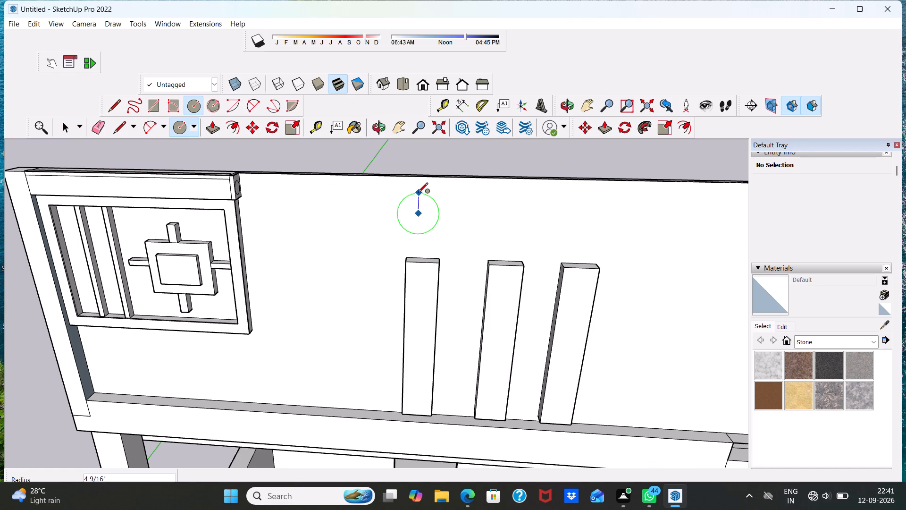
pyautogui.click(418, 193)
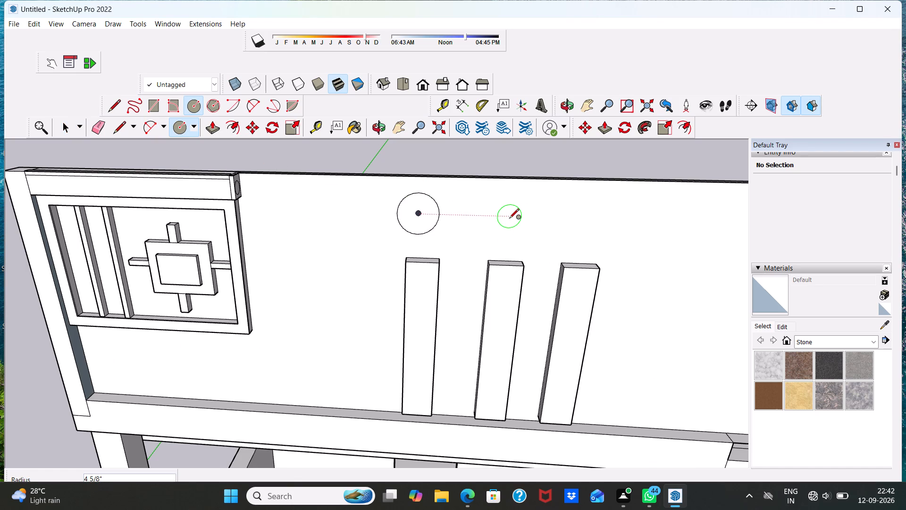
pyautogui.click(509, 218)
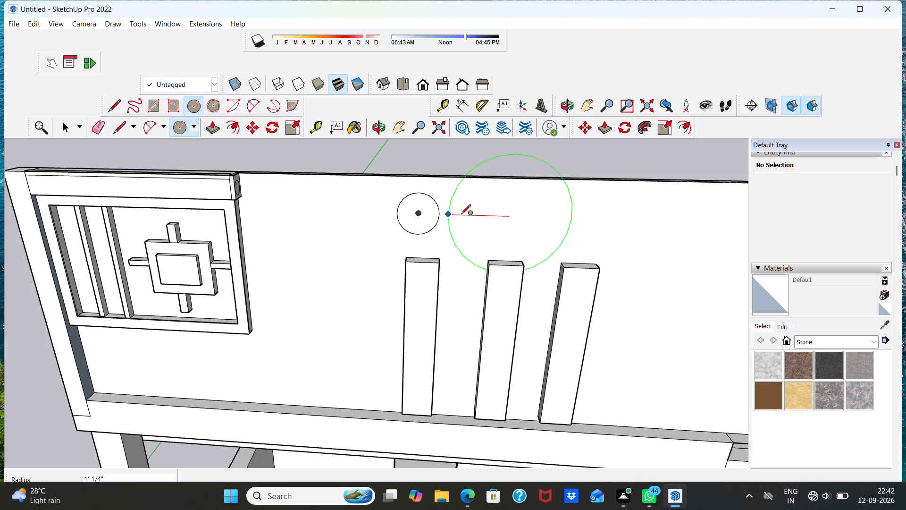
pyautogui.click(490, 208)
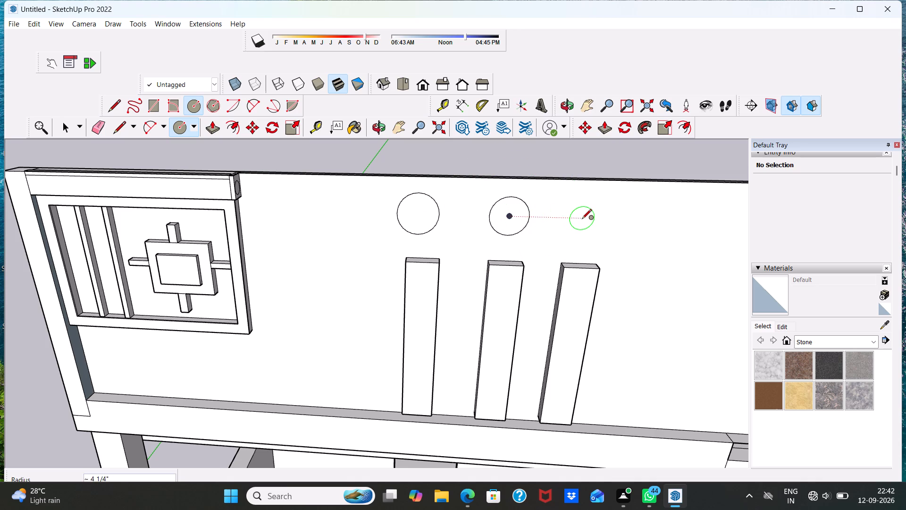
pyautogui.click(582, 220)
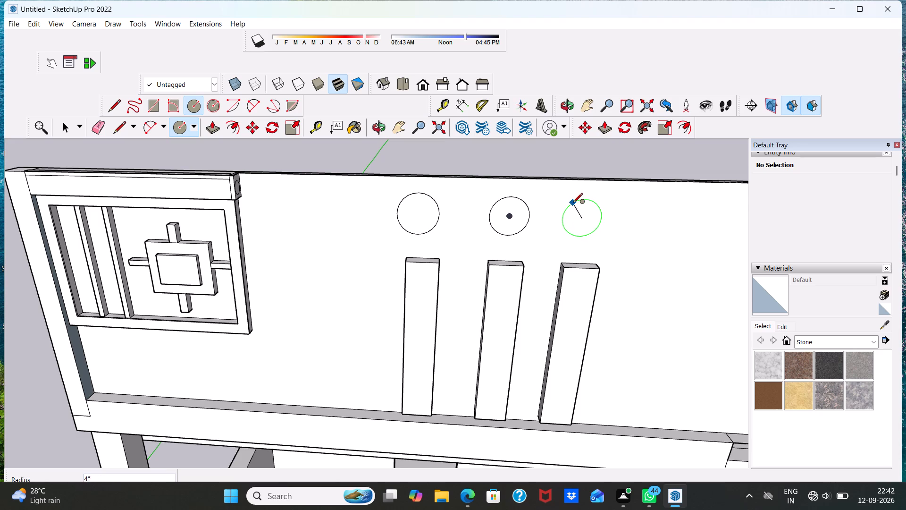
pyautogui.click(572, 204)
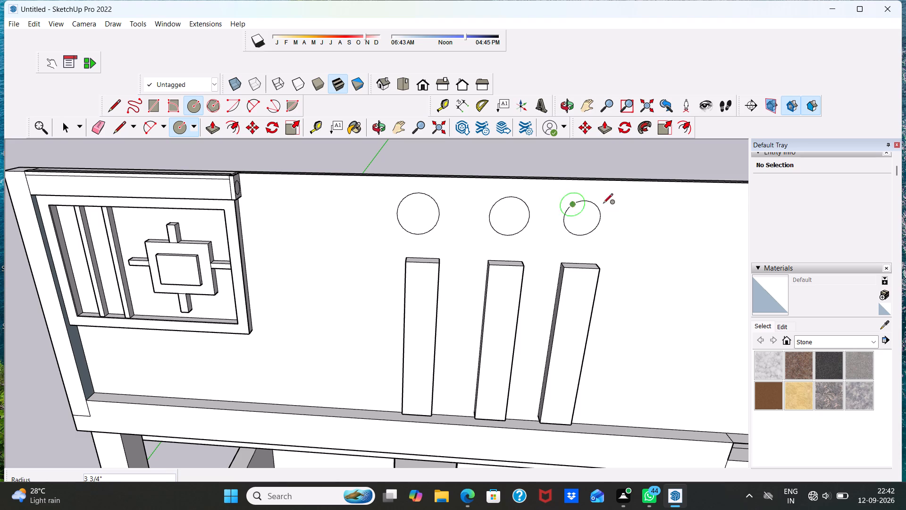
pyautogui.scroll(-2, 612, 209)
pyautogui.press('space')
pyautogui.press('space')
# Extrude the circle above the bar nearest the decorative panel 3" outward from the parapet wall.
pyautogui.moveTo(590, 255); pyautogui.dragTo(562, 139, button='middle')
pyautogui.scroll(1, 589, 239)
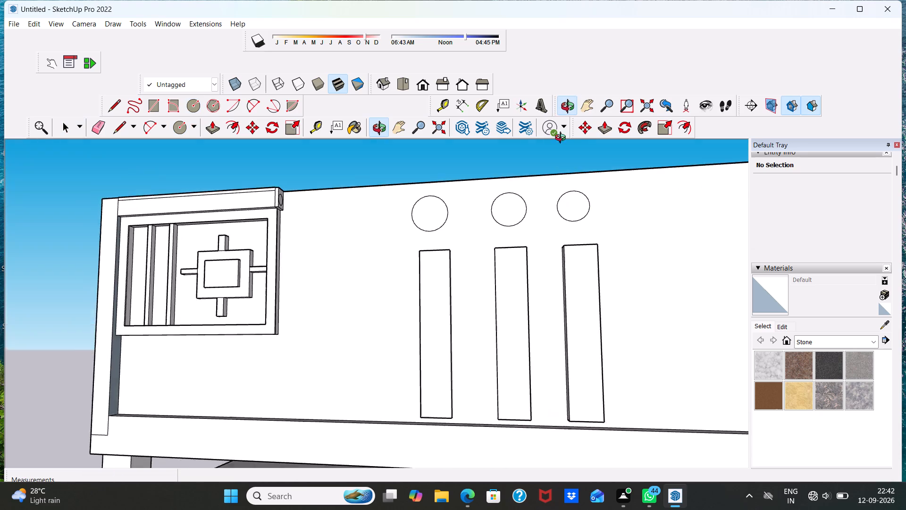
pyautogui.moveTo(562, 139); pyautogui.dragTo(553, 133, button='middle')
pyautogui.scroll(-4, 547, 183)
pyautogui.moveTo(560, 239); pyautogui.dragTo(665, 235, button='middle')
pyautogui.scroll(4, 485, 246)
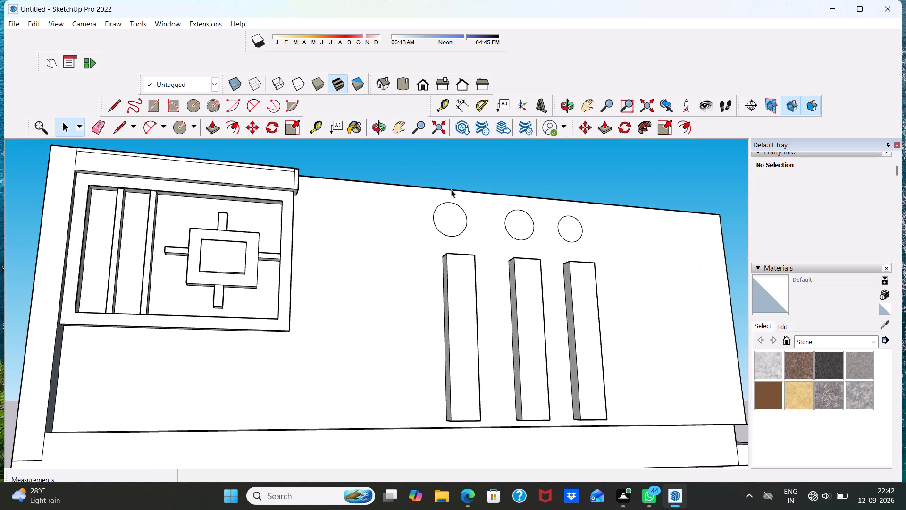
pyautogui.scroll(1, 437, 274)
pyautogui.click(451, 220)
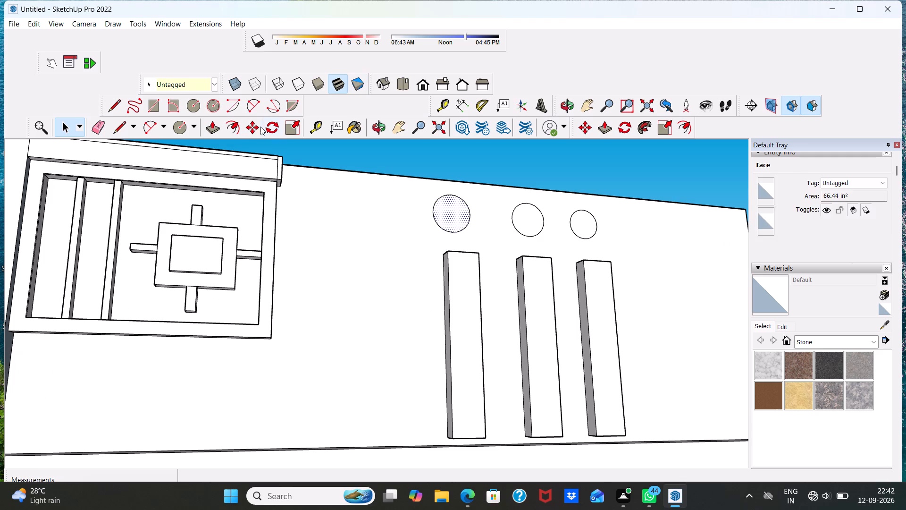
pyautogui.click(208, 126)
pyautogui.click(445, 204)
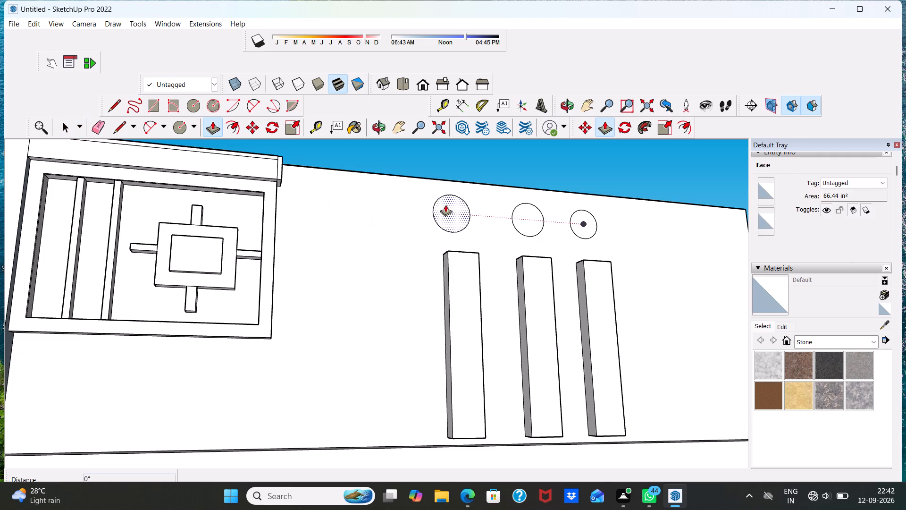
pyautogui.press('3')
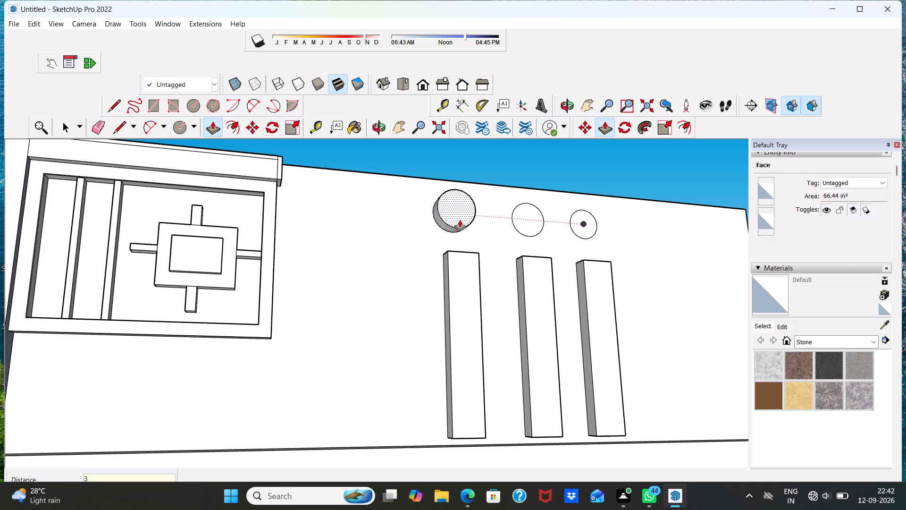
pyautogui.hotkey('shift', '"')
pyautogui.press('Return')
# Extrude the circles above the second and third bars 3" outward from the parapet wall.
pyautogui.moveTo(548, 203); pyautogui.dragTo(488, 323, button='middle')
pyautogui.scroll(-1, 486, 319)
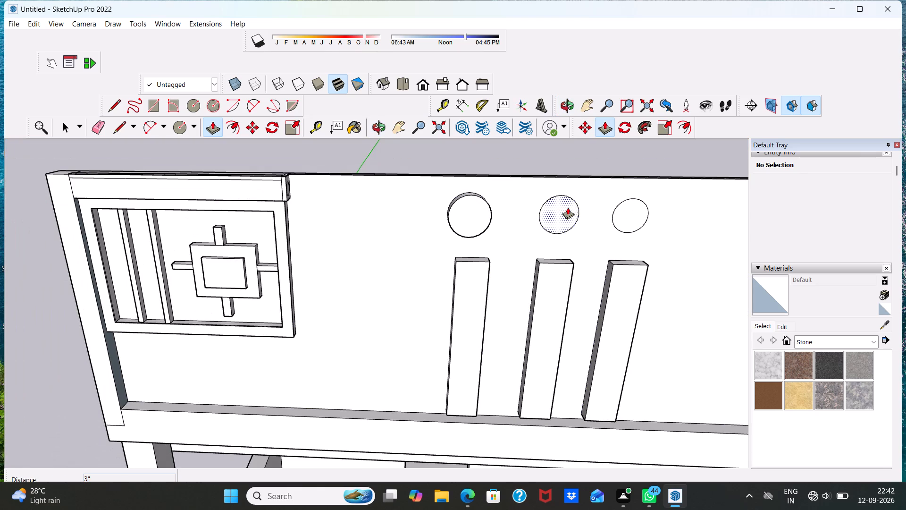
pyautogui.click(568, 207)
pyautogui.write('3"')
pyautogui.press('Return')
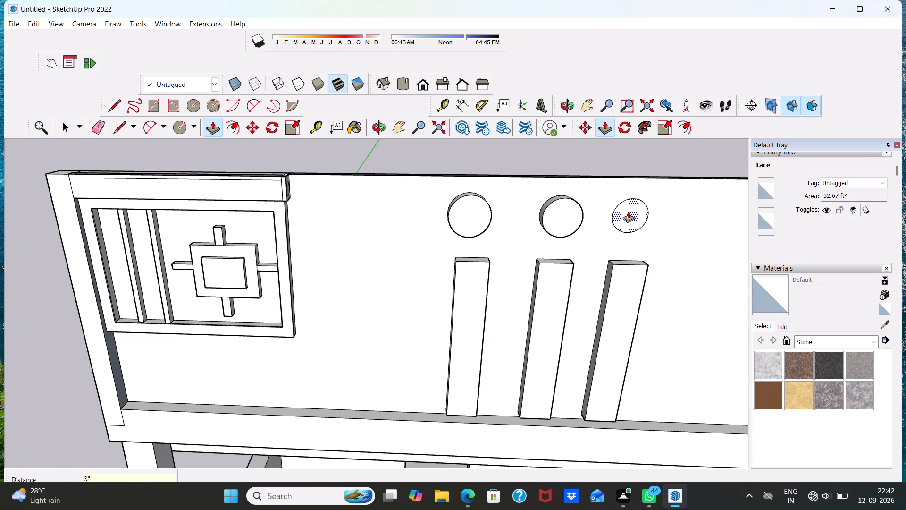
pyautogui.click(628, 211)
pyautogui.write('3"')
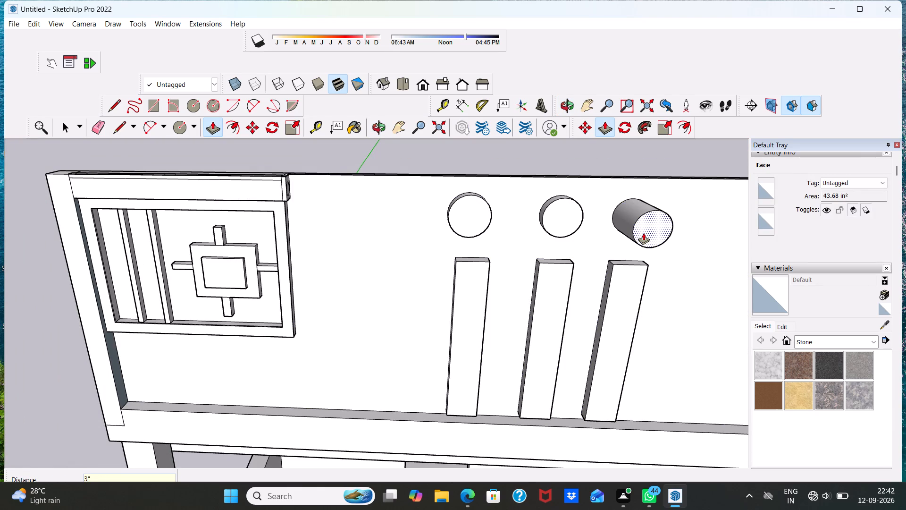
pyautogui.press('Return')
pyautogui.press('space')
# Examine the house's front elevation, including the decorated parapet, the porch opening and the staircase bay.
pyautogui.scroll(-9, 444, 214)
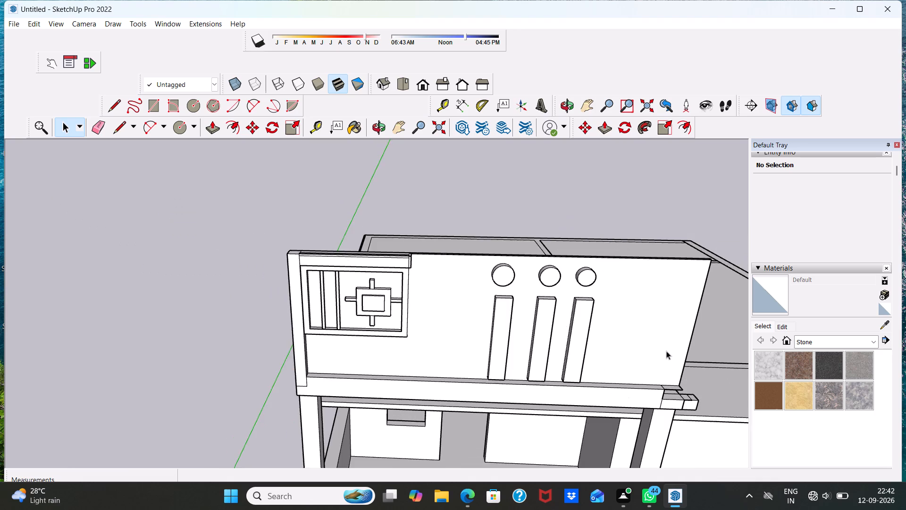
pyautogui.scroll(-1, 679, 349)
pyautogui.moveTo(681, 323); pyautogui.dragTo(582, 255, button='middle')
pyautogui.scroll(-7, 580, 255)
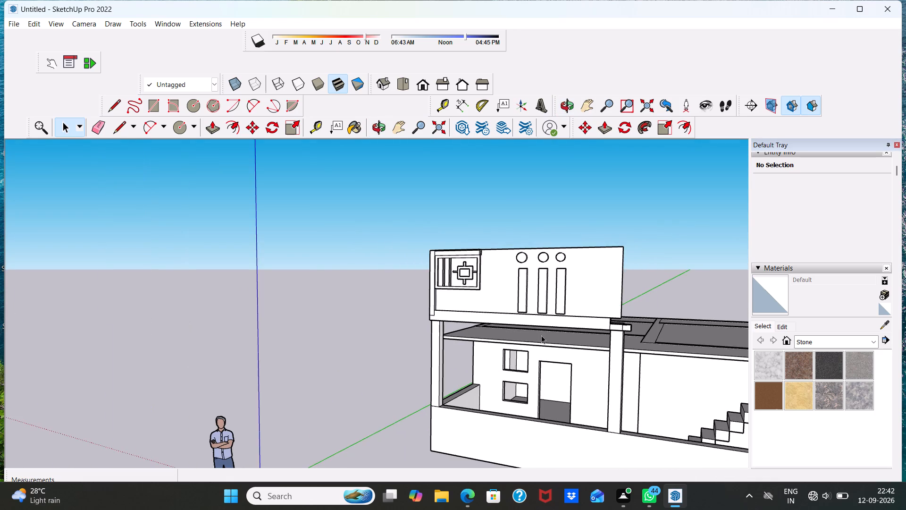
pyautogui.moveTo(539, 338); pyautogui.dragTo(655, 280, button='middle')
pyautogui.scroll(-3, 582, 300)
pyautogui.moveTo(574, 317); pyautogui.dragTo(576, 372, button='middle')
pyautogui.scroll(1, 610, 313)
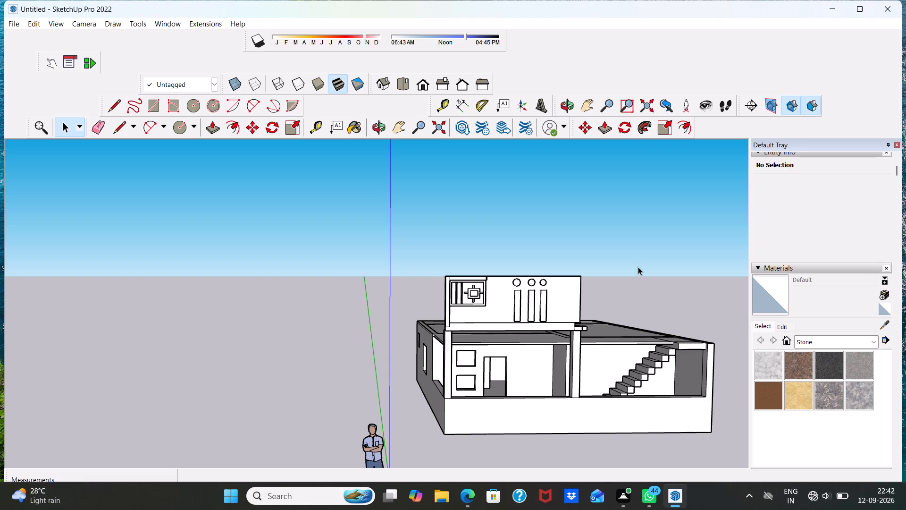
pyautogui.moveTo(620, 384); pyautogui.dragTo(512, 388, button='middle')
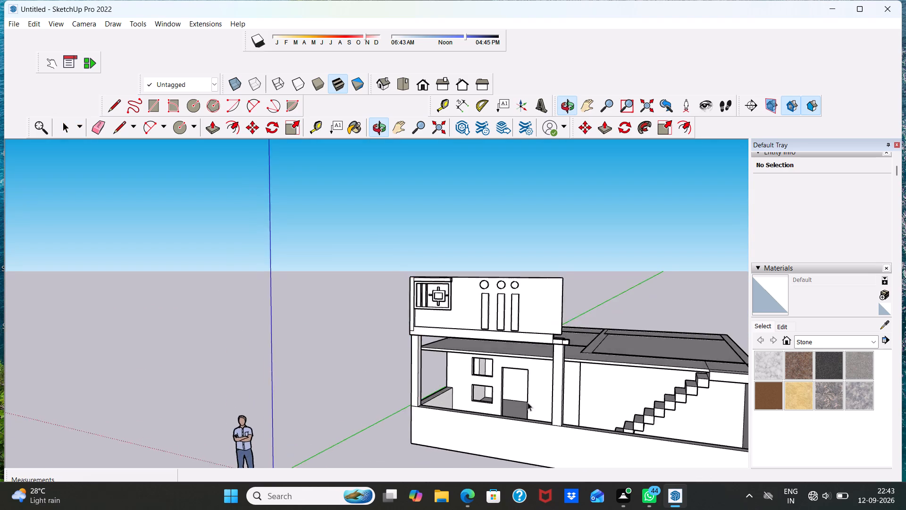
pyautogui.scroll(6, 558, 425)
pyautogui.scroll(-3, 520, 294)
pyautogui.moveTo(585, 362); pyautogui.dragTo(675, 388, button='middle')
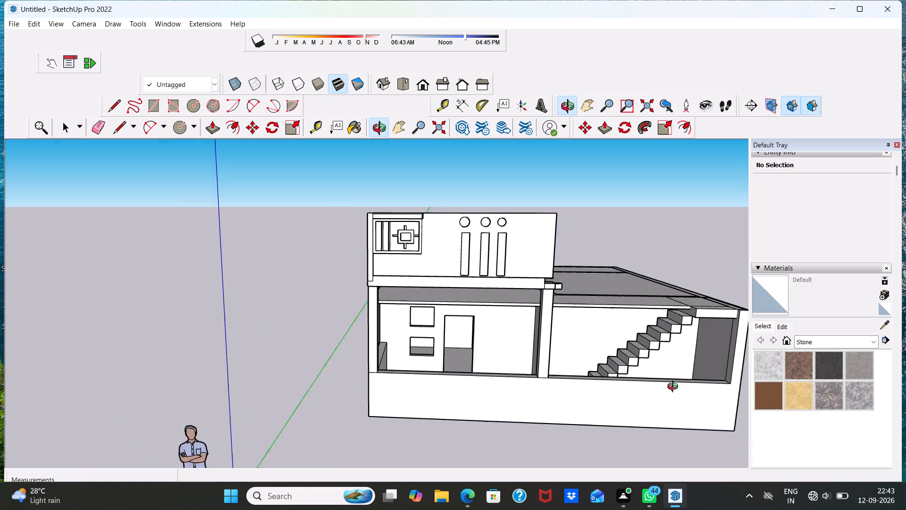
pyautogui.moveTo(675, 388); pyautogui.dragTo(682, 390, button='middle')
pyautogui.scroll(2, 574, 272)
# Draw an upright rectangle about 14' 2" wide and 19' 8" high across the staircase bay, starting at the porch pillar's base.
pyautogui.click(150, 105)
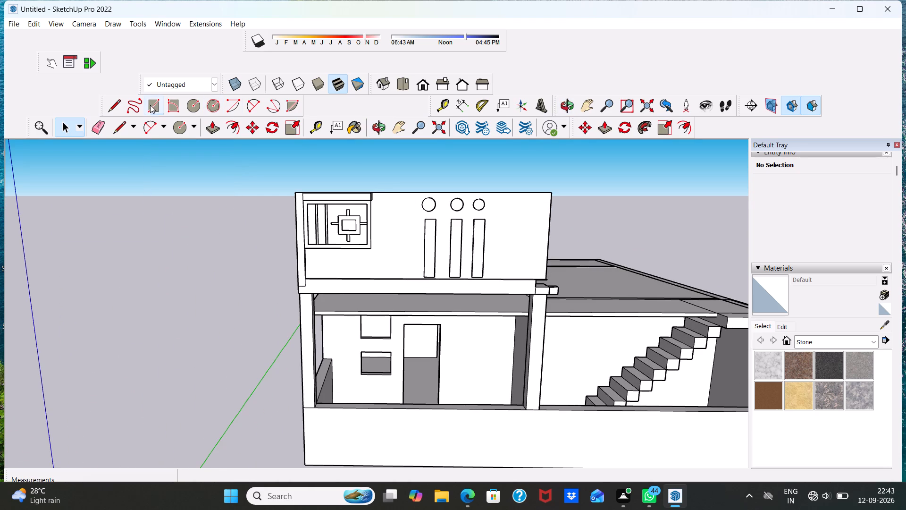
pyautogui.scroll(2, 639, 409)
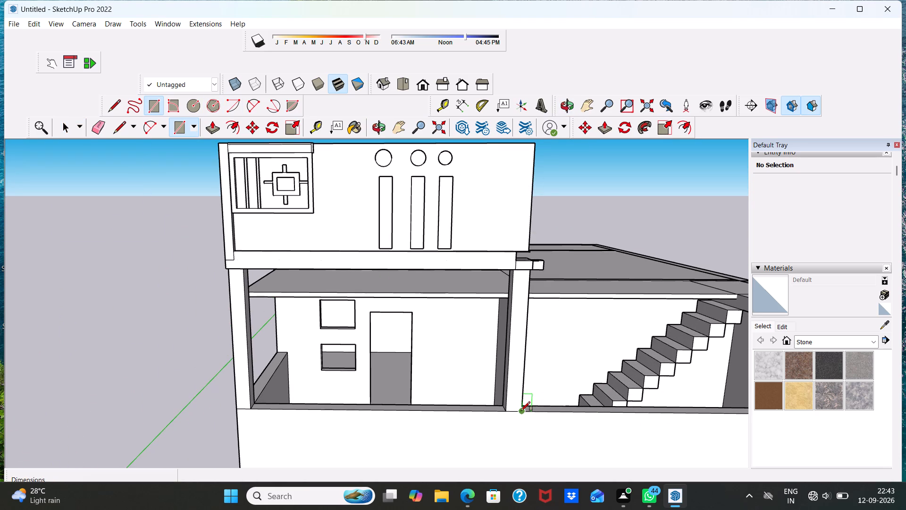
pyautogui.click(521, 411)
pyautogui.scroll(-2, 685, 182)
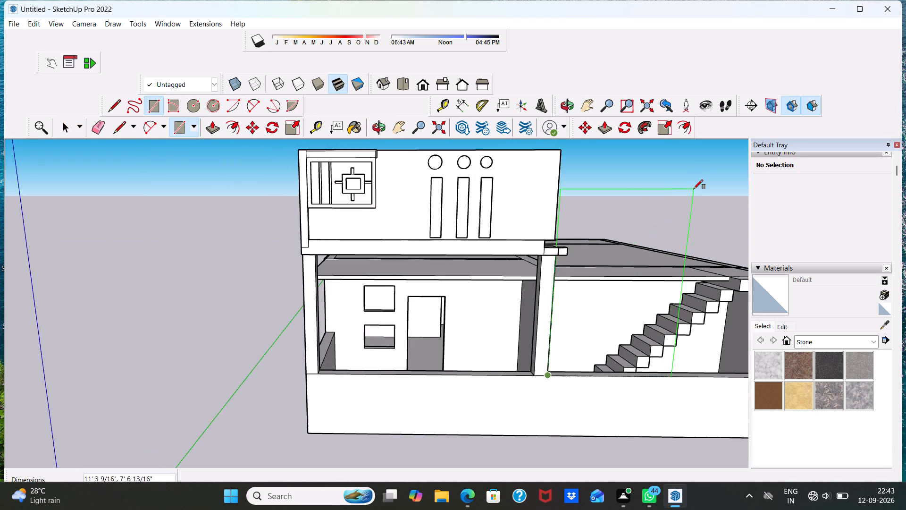
pyautogui.scroll(-9, 694, 189)
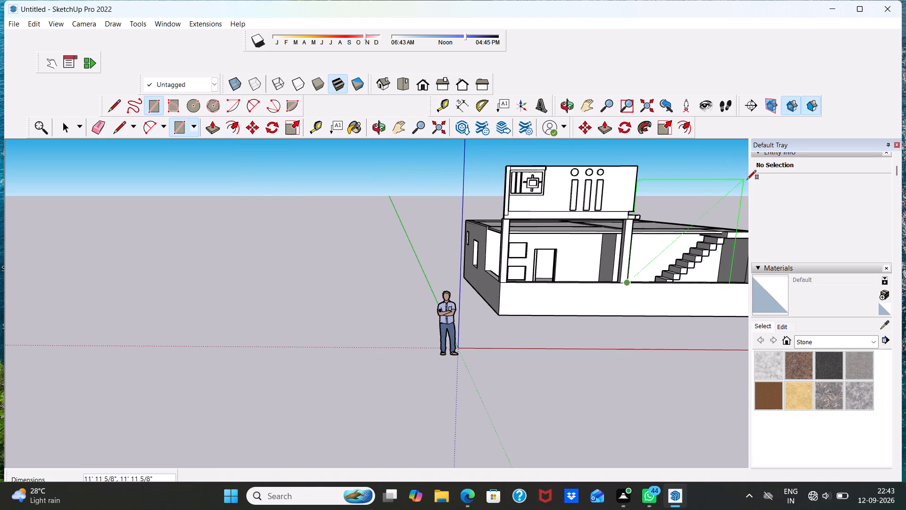
pyautogui.scroll(-9, 725, 171)
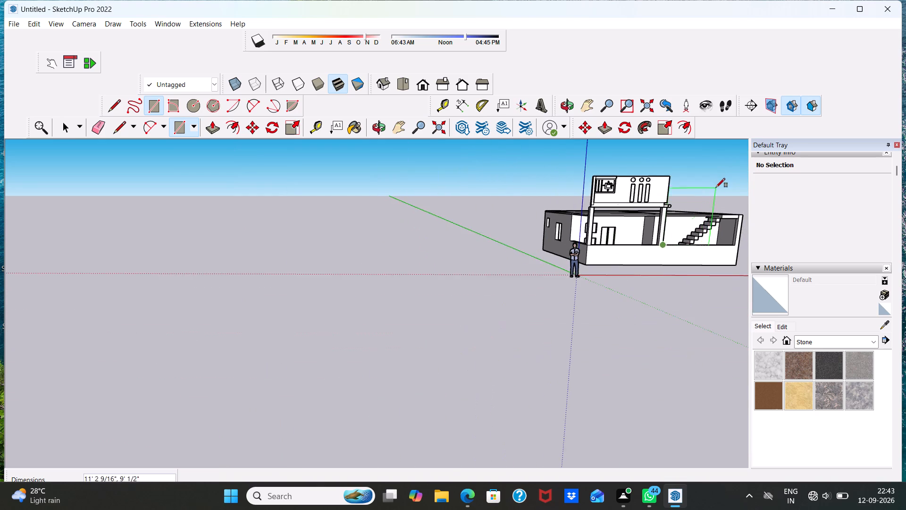
pyautogui.scroll(4, 716, 185)
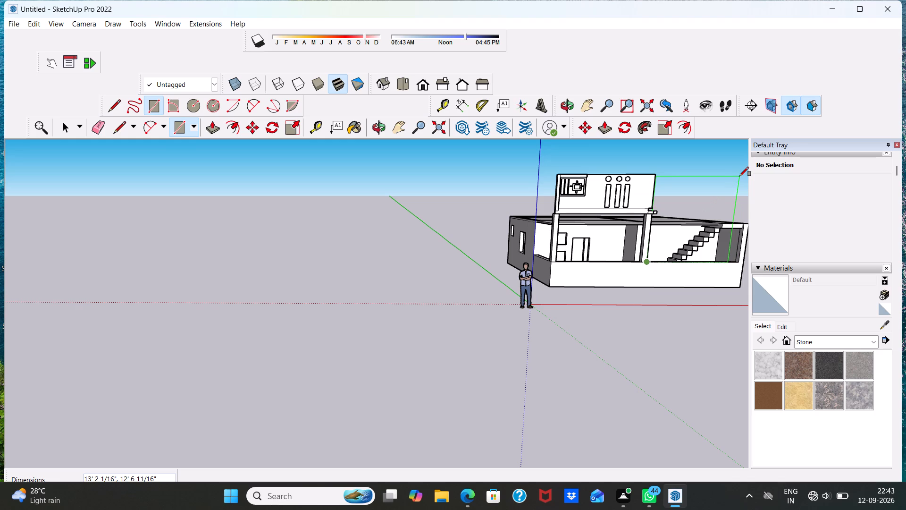
pyautogui.scroll(1, 747, 232)
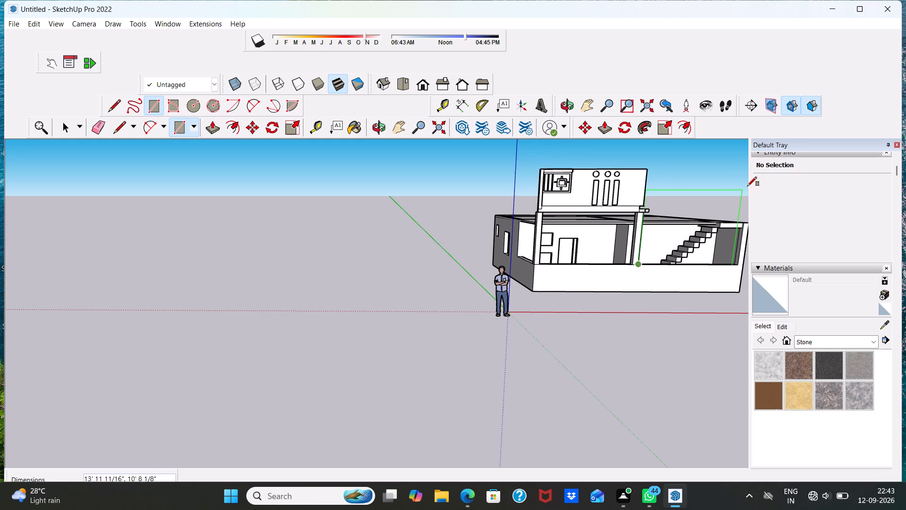
pyautogui.scroll(-8, 681, 200)
pyautogui.scroll(5, 682, 203)
pyautogui.scroll(-6, 679, 173)
pyautogui.scroll(6, 718, 156)
pyautogui.scroll(-1, 700, 164)
pyautogui.scroll(4, 664, 178)
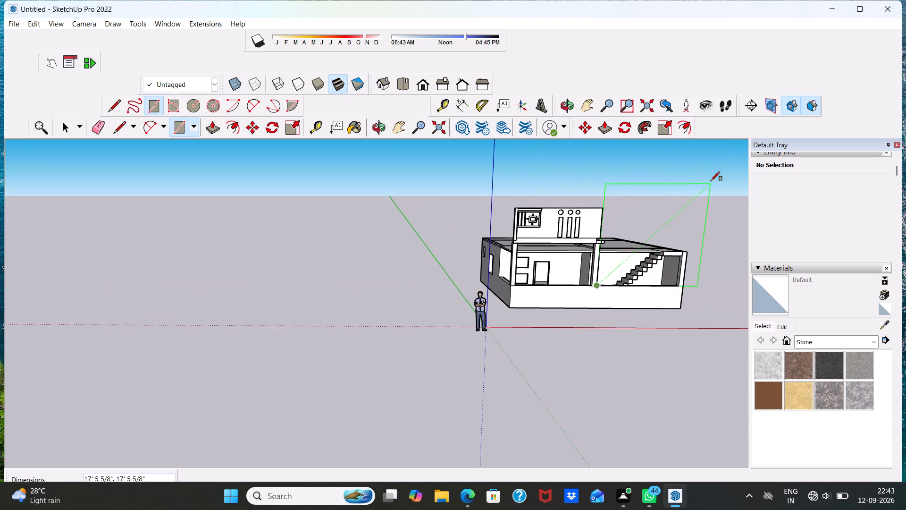
pyautogui.scroll(11, 711, 181)
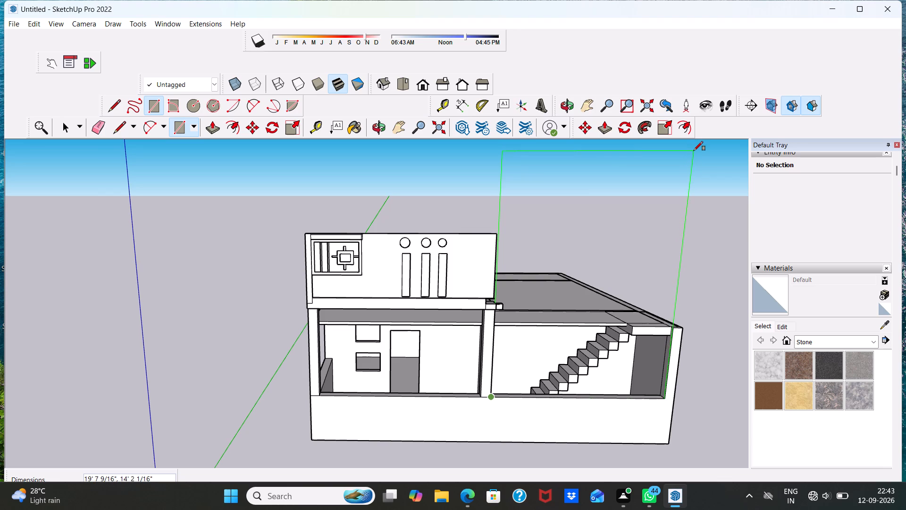
pyautogui.click(694, 151)
pyautogui.scroll(-7, 686, 158)
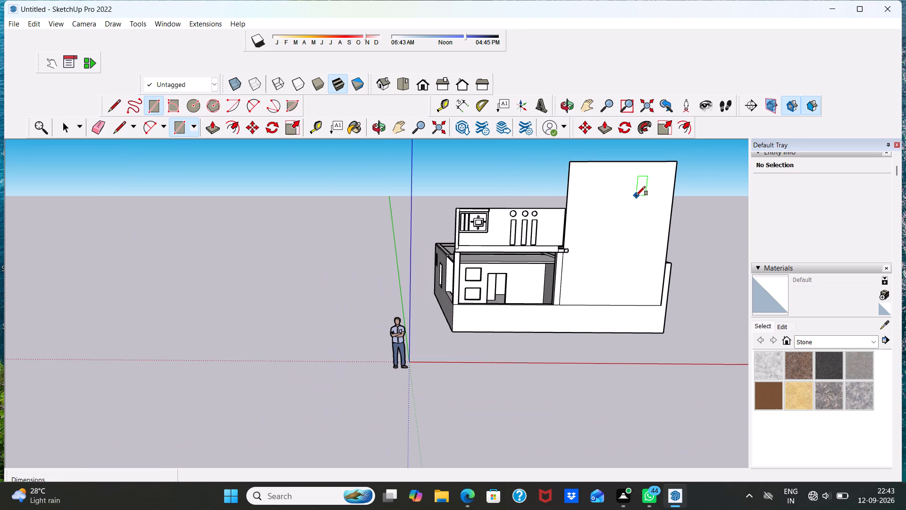
pyautogui.scroll(1, 636, 195)
pyautogui.press('space')
# Examine the tall new front face over the staircase bay in relation to the porch and parapet.
pyautogui.moveTo(625, 195); pyautogui.dragTo(567, 145, button='middle')
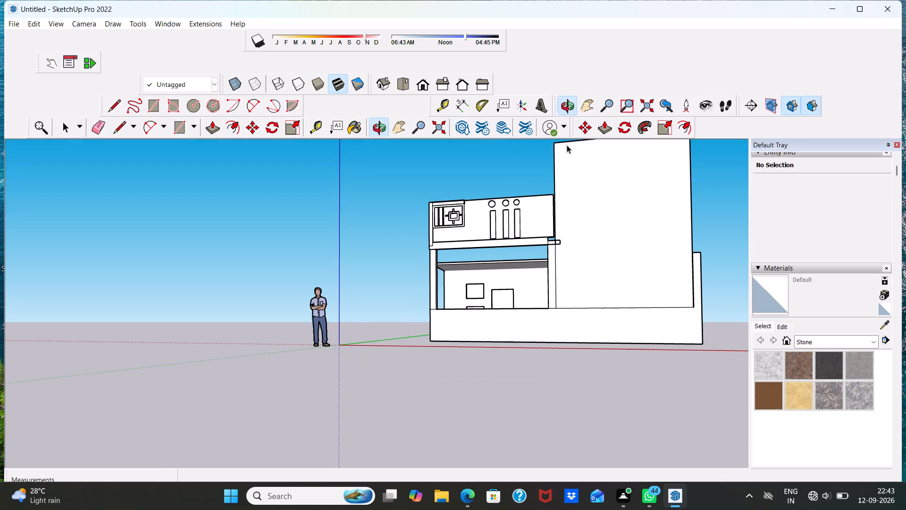
pyautogui.moveTo(567, 146); pyautogui.dragTo(597, 227, button='middle')
pyautogui.scroll(4, 620, 163)
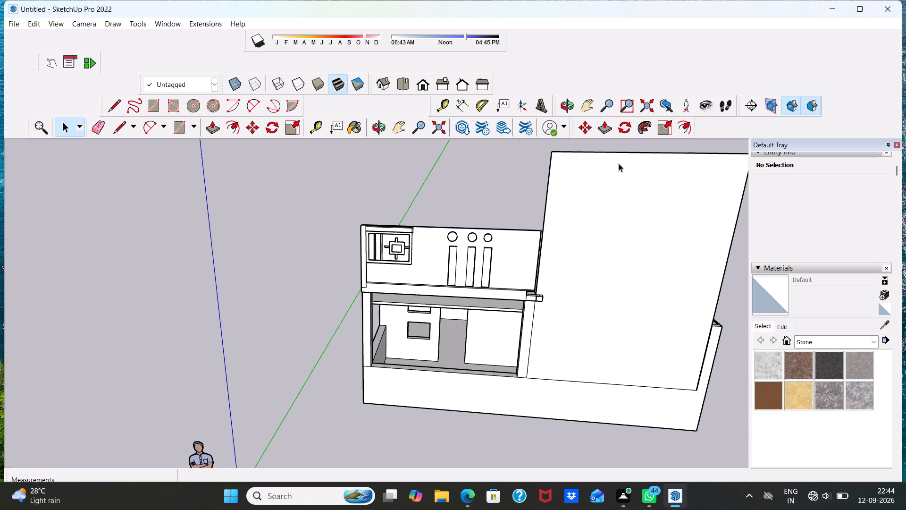
pyautogui.scroll(-6, 584, 200)
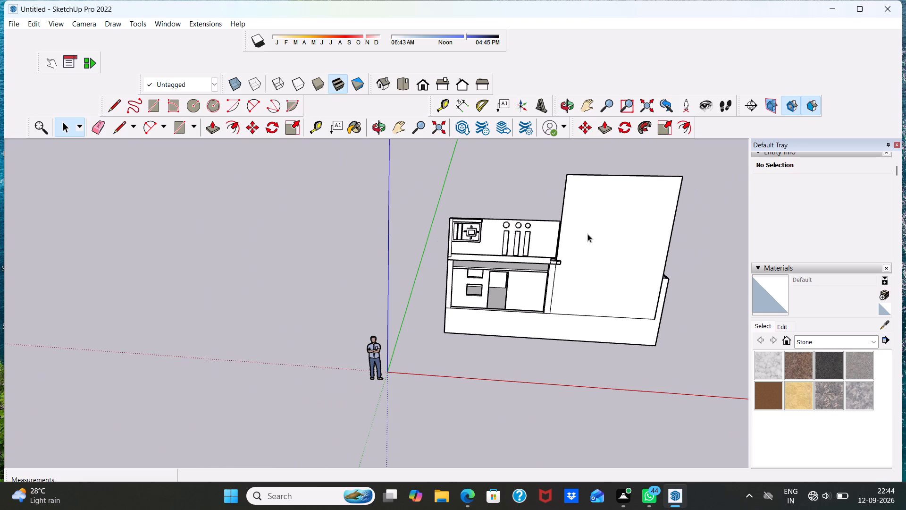
pyautogui.moveTo(641, 223); pyautogui.dragTo(603, 144, button='middle')
pyautogui.moveTo(638, 223); pyautogui.dragTo(634, 262, button='middle')
pyautogui.scroll(5, 628, 226)
pyautogui.scroll(-1, 561, 265)
pyautogui.moveTo(585, 356); pyautogui.dragTo(622, 365, button='middle')
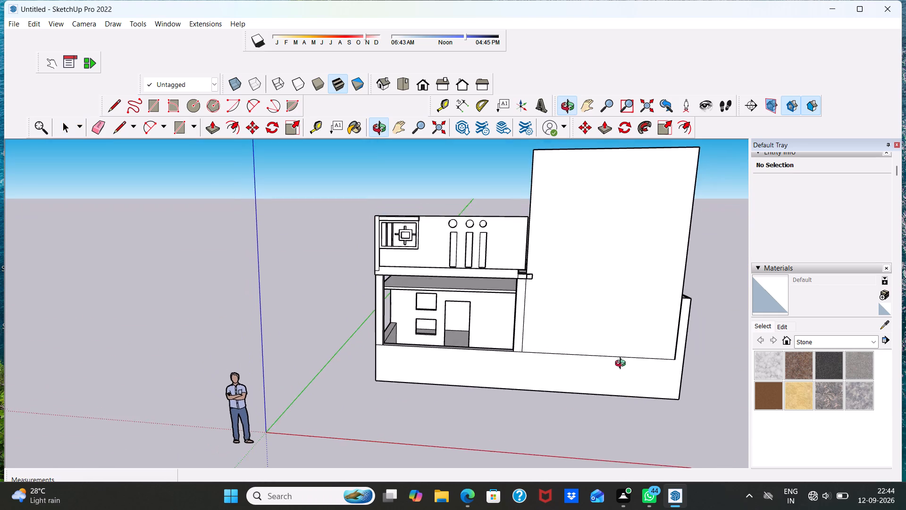
pyautogui.moveTo(622, 365); pyautogui.dragTo(624, 358, button='middle')
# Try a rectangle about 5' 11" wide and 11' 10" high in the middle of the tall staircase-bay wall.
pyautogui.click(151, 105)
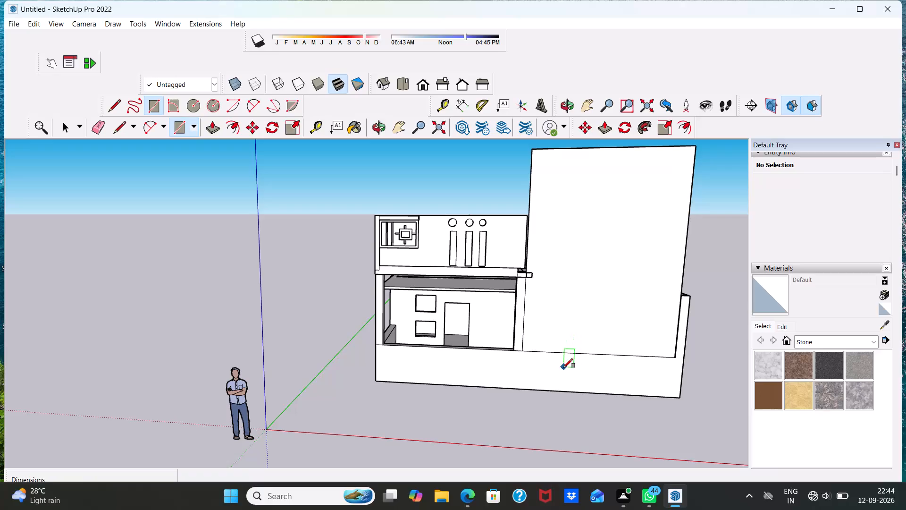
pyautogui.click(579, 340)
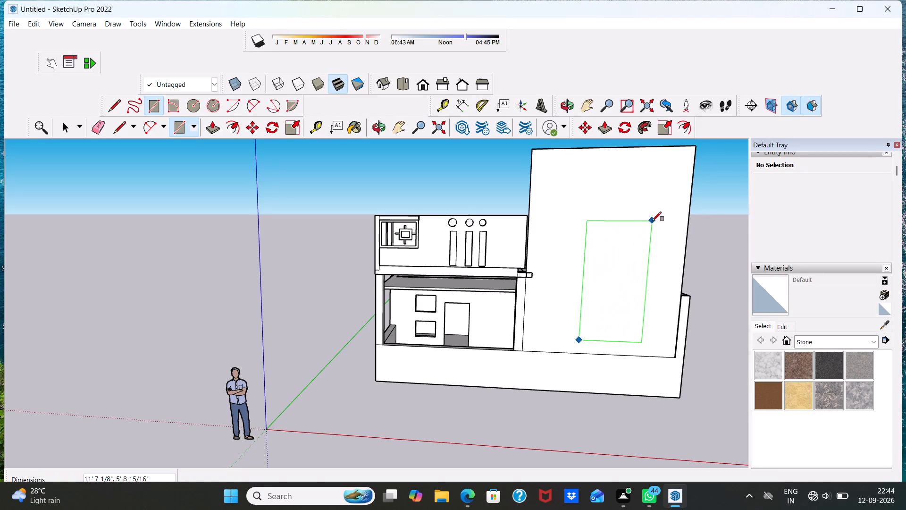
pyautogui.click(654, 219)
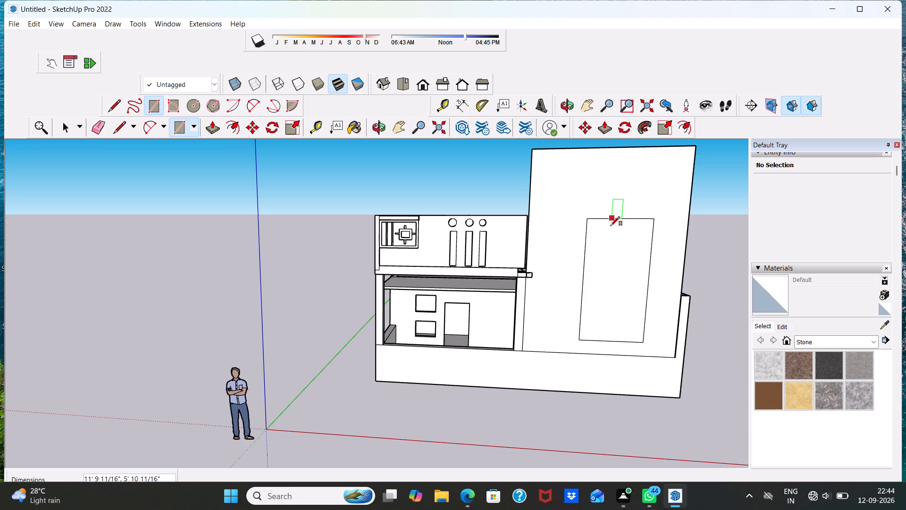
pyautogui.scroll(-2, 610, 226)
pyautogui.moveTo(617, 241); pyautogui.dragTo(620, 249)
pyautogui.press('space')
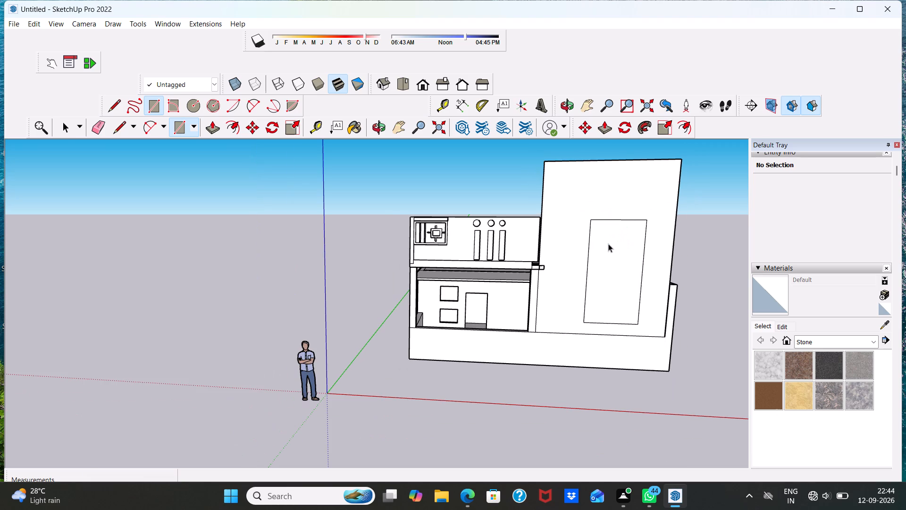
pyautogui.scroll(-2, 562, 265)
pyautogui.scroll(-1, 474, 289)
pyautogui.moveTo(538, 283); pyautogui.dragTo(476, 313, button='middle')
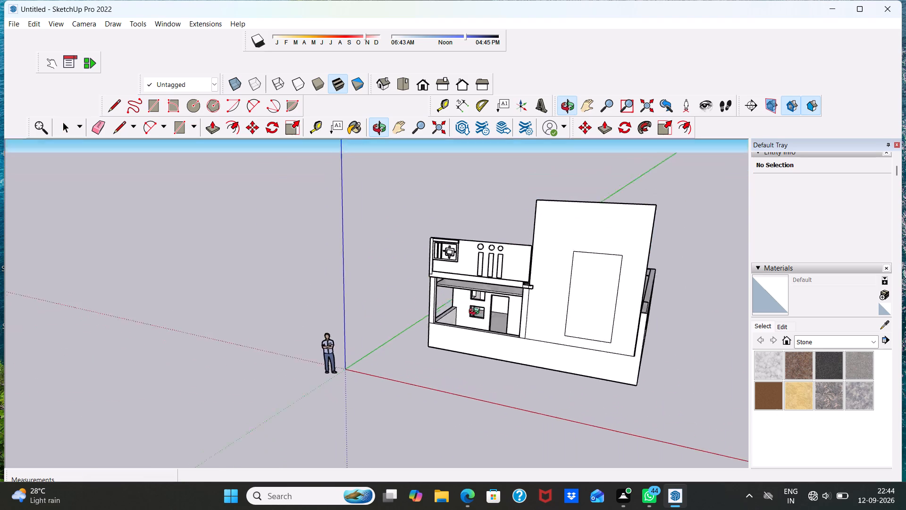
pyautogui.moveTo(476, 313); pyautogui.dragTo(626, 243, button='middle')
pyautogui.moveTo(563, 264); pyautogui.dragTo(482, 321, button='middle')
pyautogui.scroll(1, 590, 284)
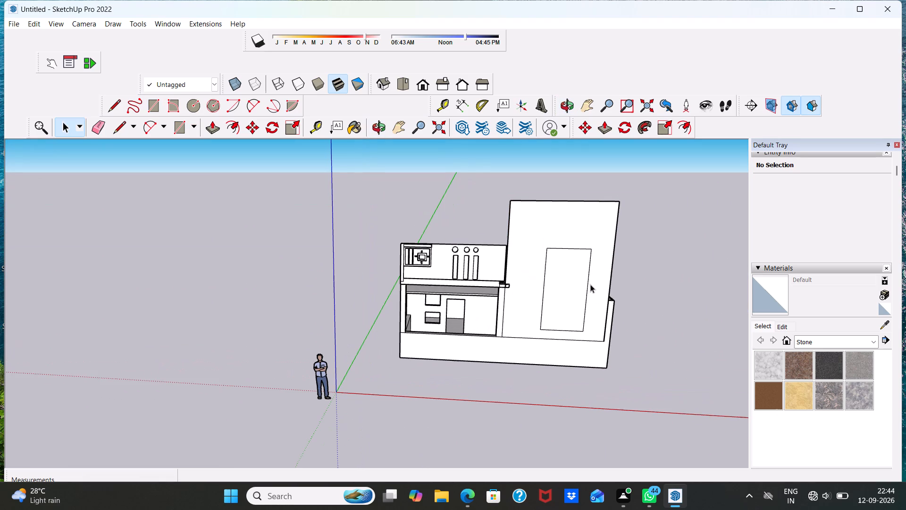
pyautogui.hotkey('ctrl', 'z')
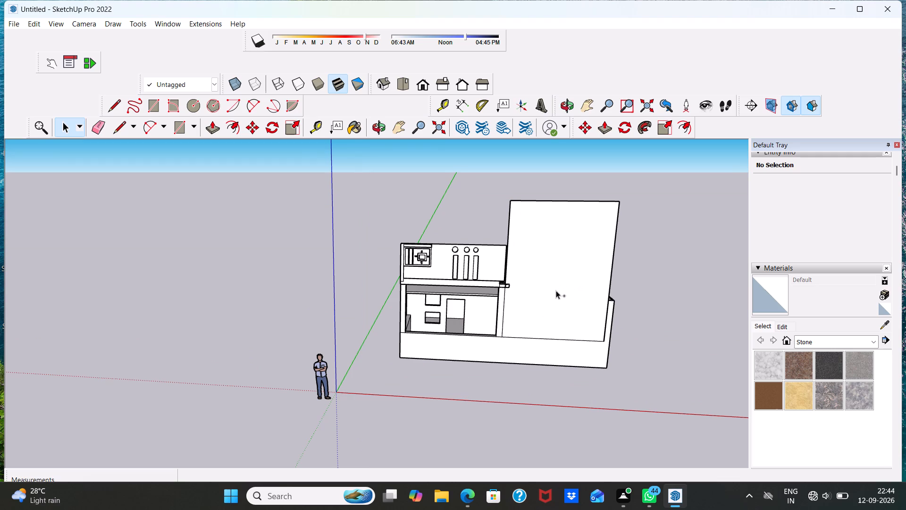
# Draw a rectangle about 4' 11" wide and 13' 10" high on the tall staircase-bay wall, rising from its bottom edge.
pyautogui.scroll(3, 569, 250)
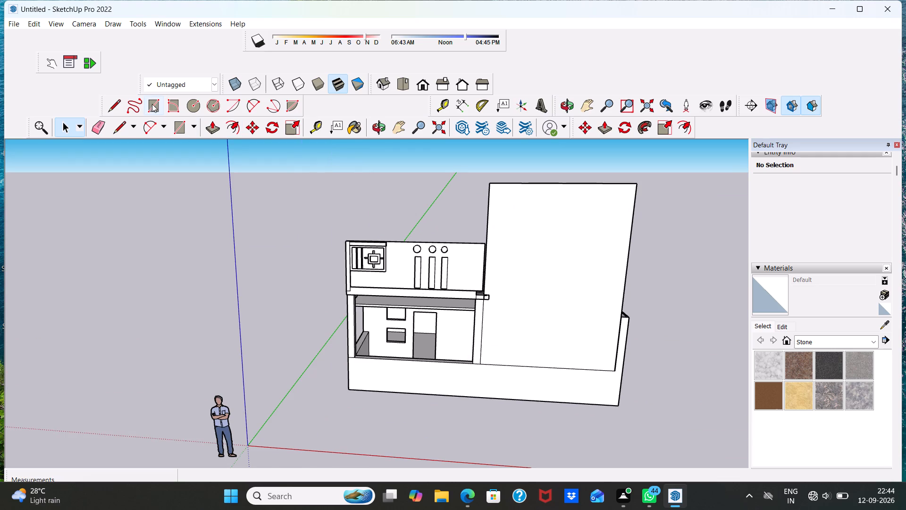
pyautogui.click(152, 103)
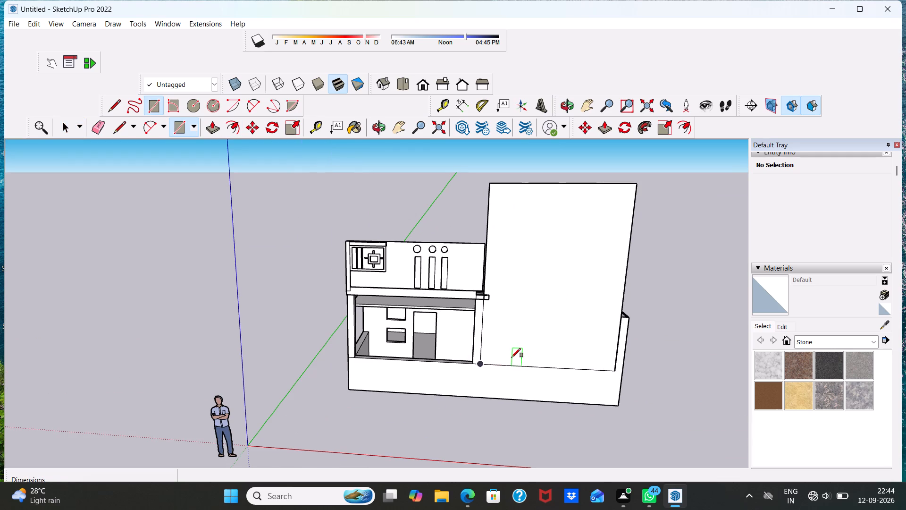
pyautogui.click(511, 363)
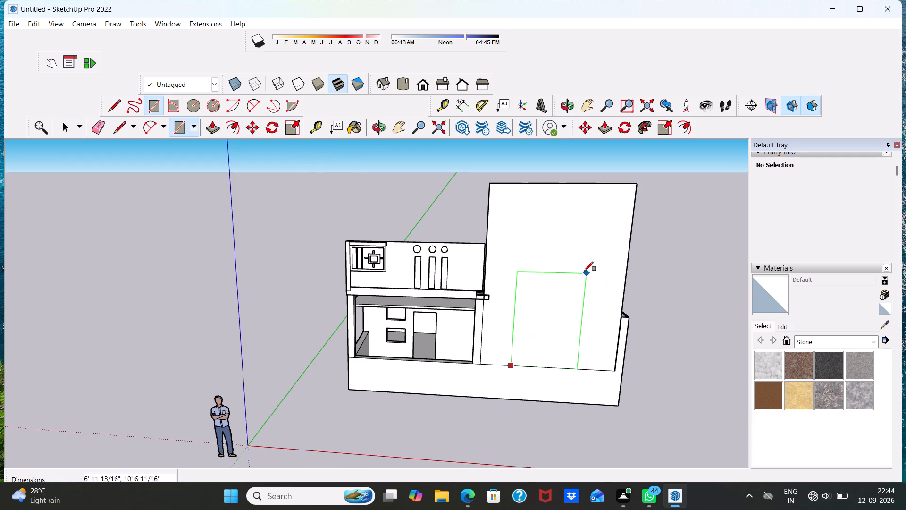
pyautogui.click(569, 241)
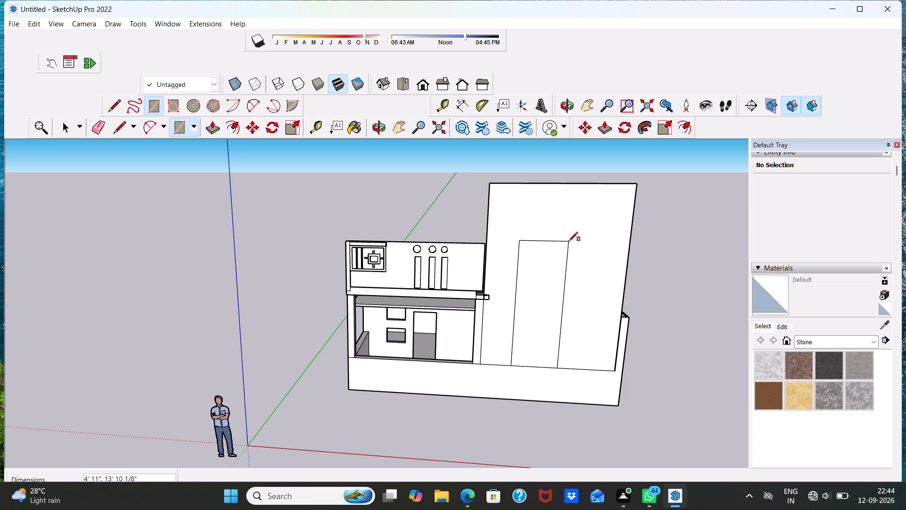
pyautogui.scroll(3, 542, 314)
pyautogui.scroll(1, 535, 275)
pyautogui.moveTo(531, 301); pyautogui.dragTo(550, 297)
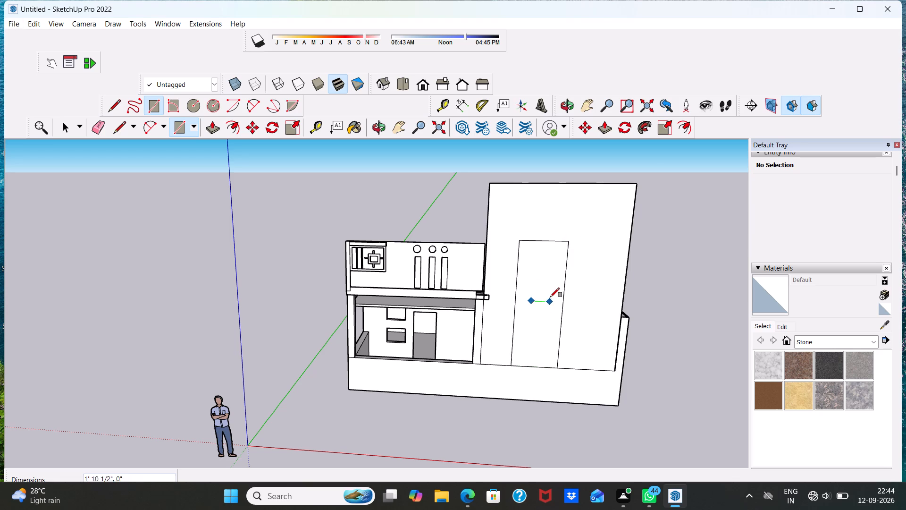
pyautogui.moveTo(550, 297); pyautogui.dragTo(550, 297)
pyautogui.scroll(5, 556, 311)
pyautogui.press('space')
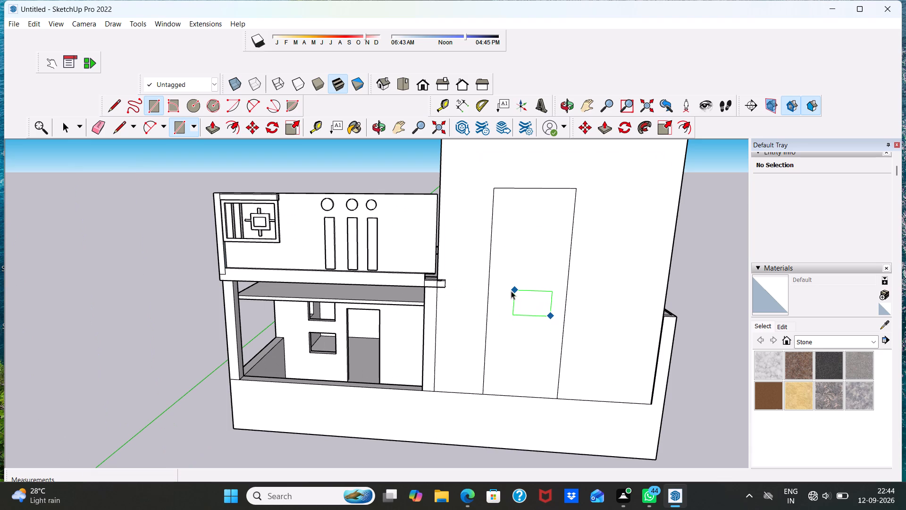
# Offset the tall rectangle's outline inward to form a narrow frame border on the staircase-bay wall.
pyautogui.click(234, 129)
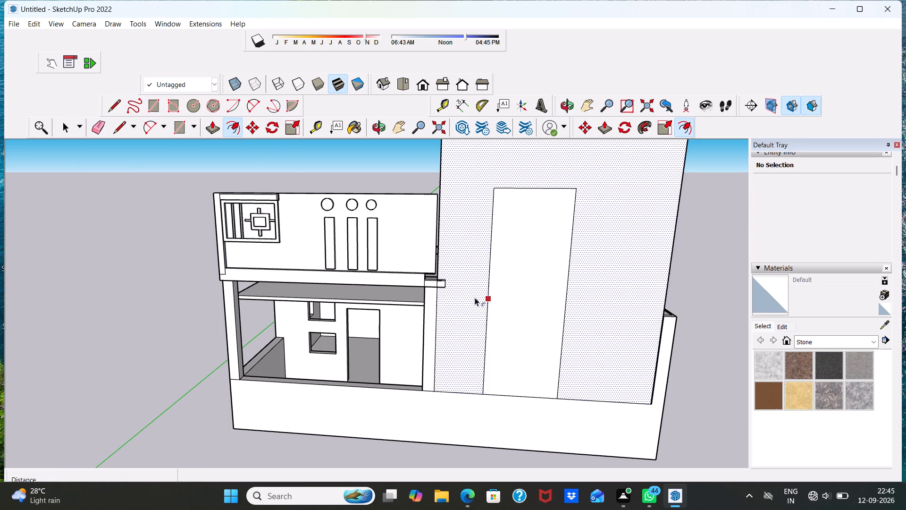
pyautogui.scroll(5, 499, 286)
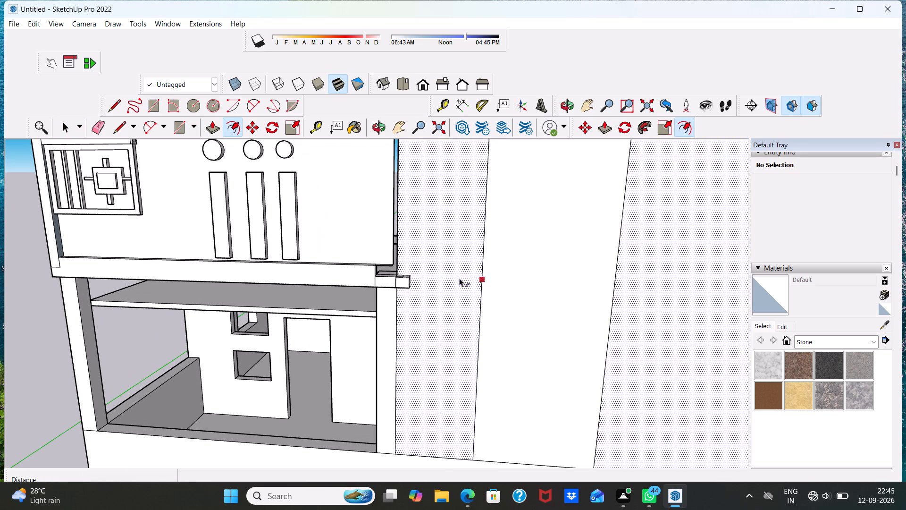
pyautogui.click(484, 285)
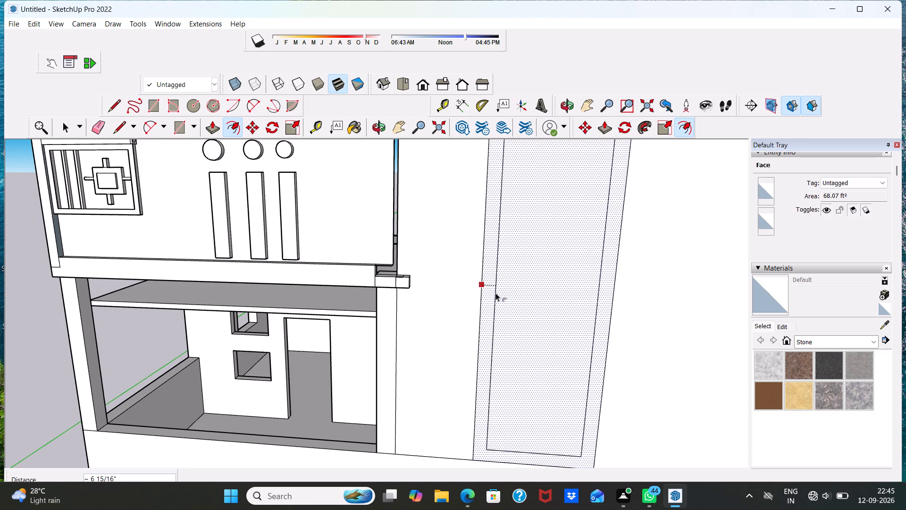
pyautogui.click(493, 294)
pyautogui.scroll(-2, 493, 294)
pyautogui.press('space')
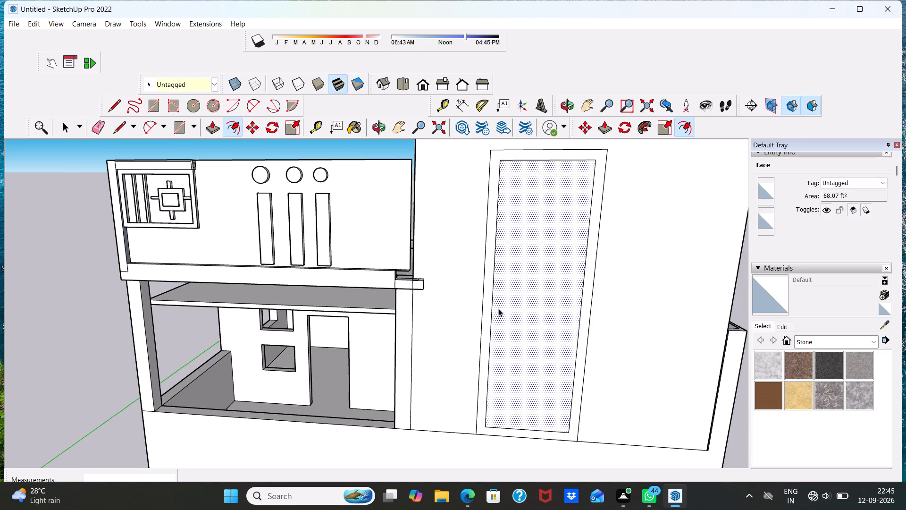
pyautogui.scroll(-4, 498, 308)
pyautogui.click(210, 290)
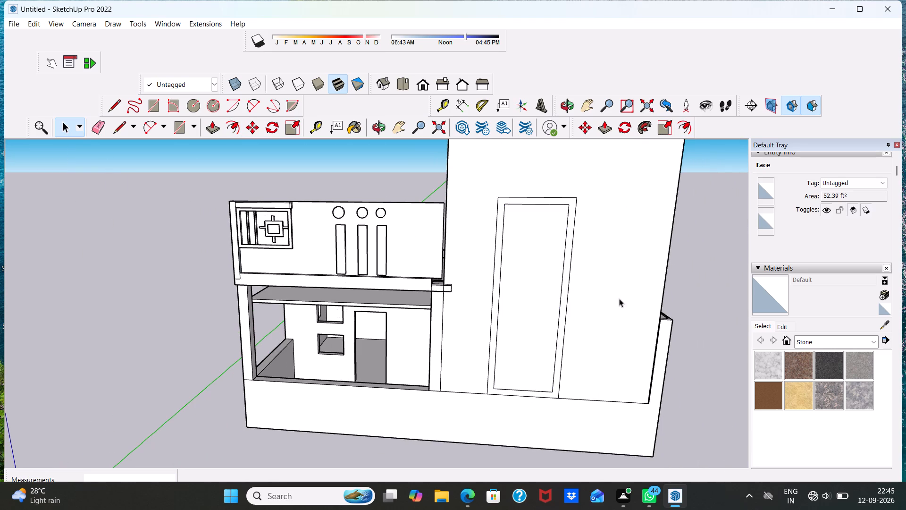
# Push/Pull the narrow frame border on the tall staircase-bay wall outward by 3".
pyautogui.scroll(1, 564, 218)
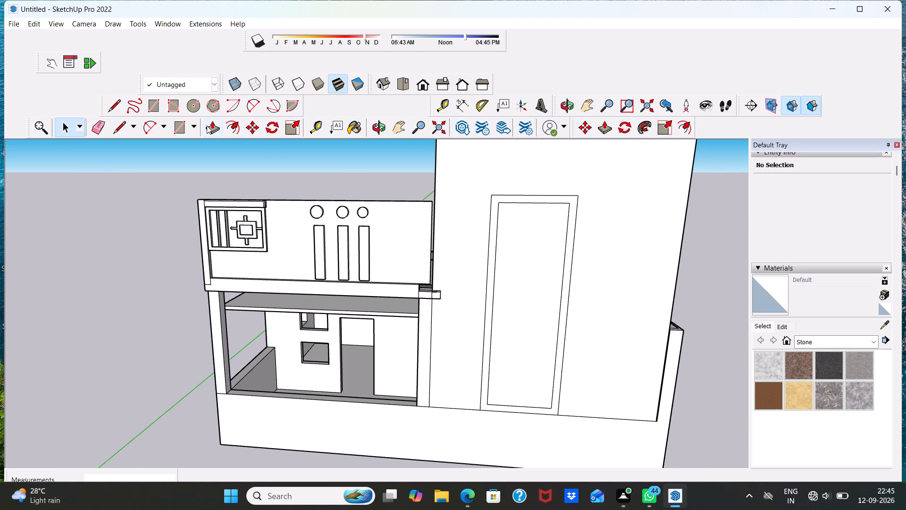
pyautogui.click(209, 123)
pyautogui.scroll(4, 518, 218)
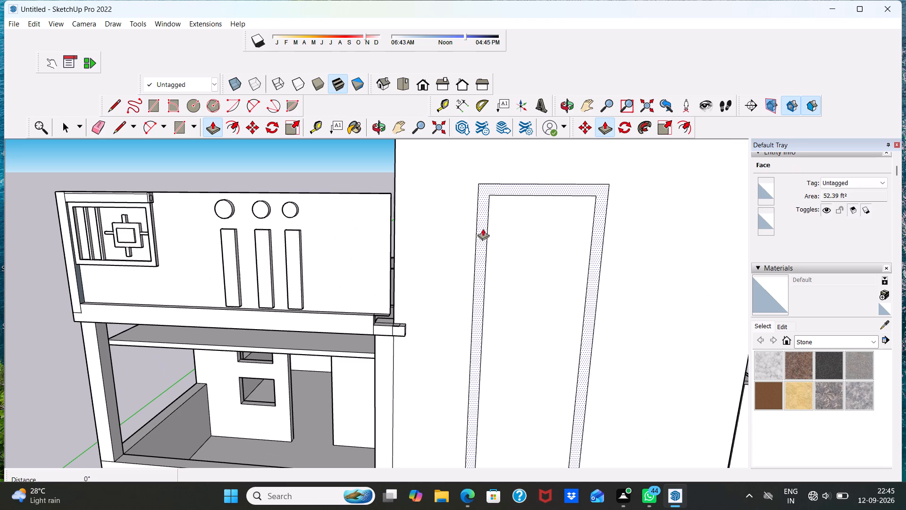
pyautogui.click(483, 226)
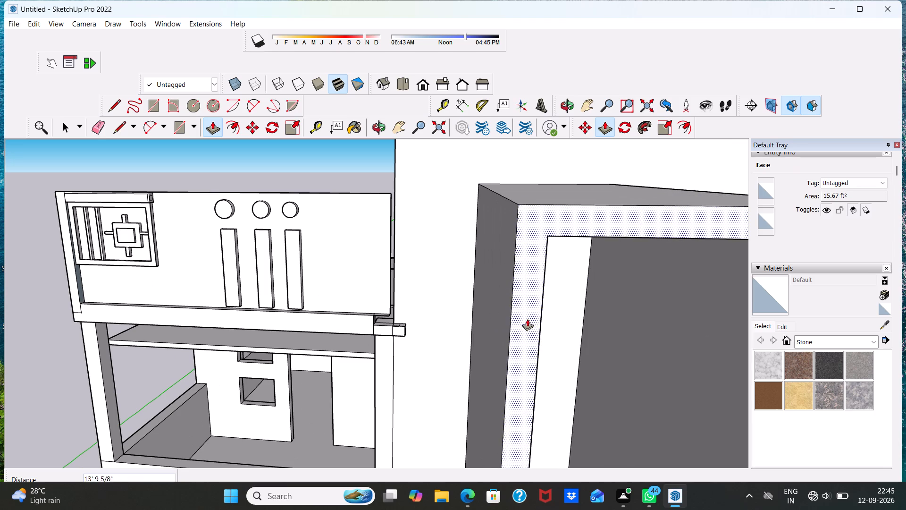
pyautogui.write('3"')
pyautogui.press('Return')
pyautogui.scroll(1, 528, 275)
pyautogui.press('space')
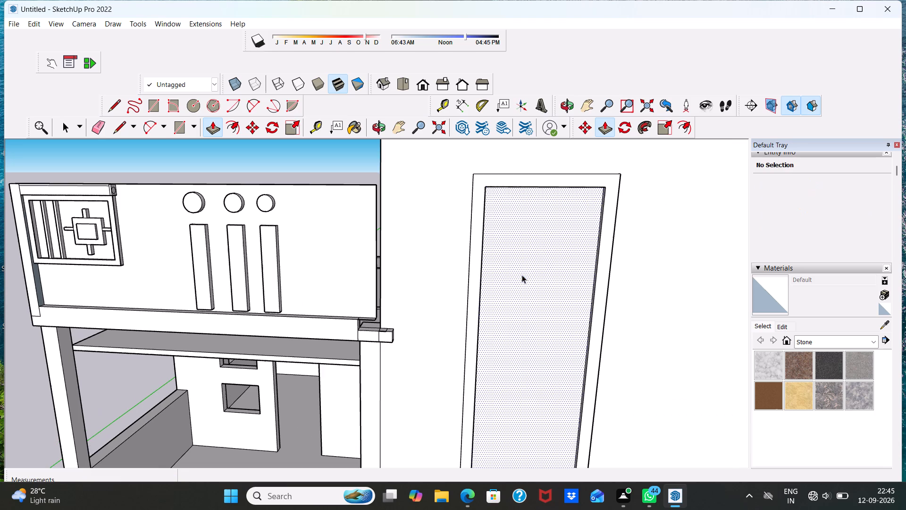
# Examine the raised frame and the tall staircase-bay wall from the front, above, below and behind.
pyautogui.moveTo(522, 274); pyautogui.dragTo(528, 280, button='middle')
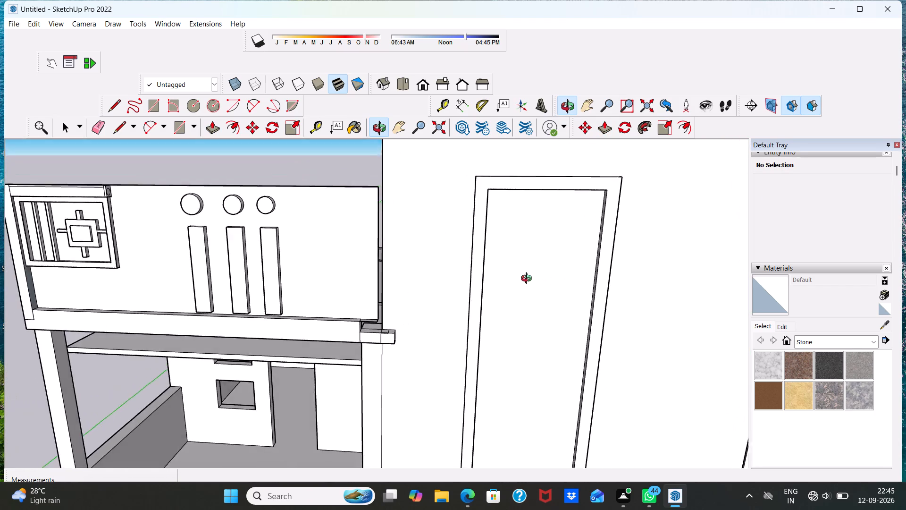
pyautogui.moveTo(528, 280); pyautogui.dragTo(528, 212, button='middle')
pyautogui.scroll(1, 544, 208)
pyautogui.scroll(-7, 544, 208)
pyautogui.moveTo(517, 286); pyautogui.dragTo(518, 291, button='middle')
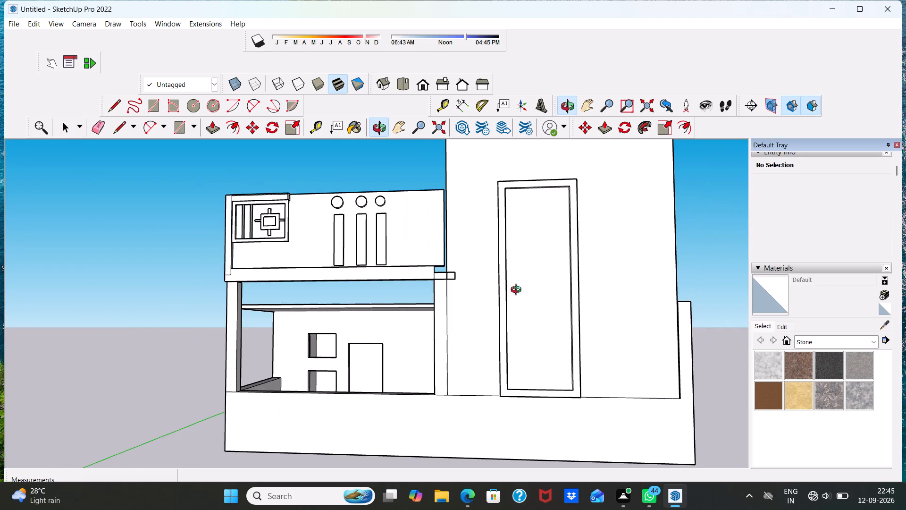
pyautogui.moveTo(518, 291); pyautogui.dragTo(151, 324, button='middle')
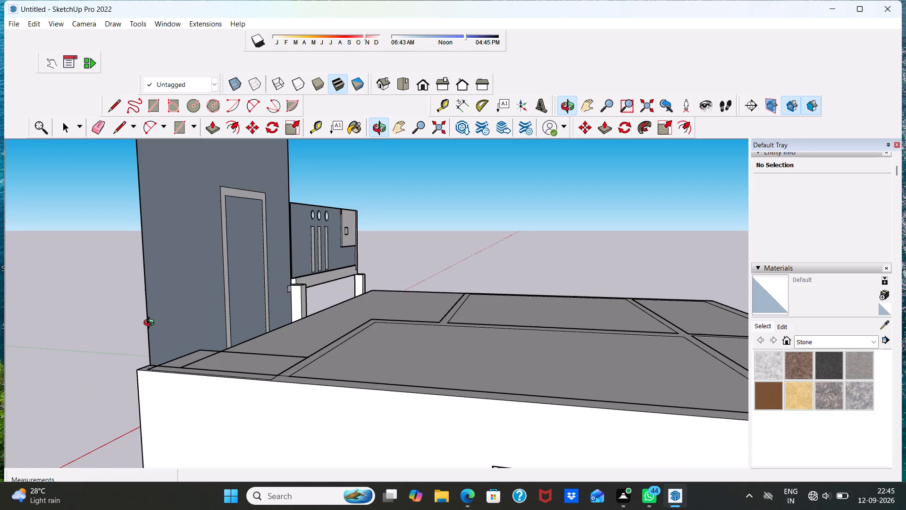
pyautogui.moveTo(151, 324); pyautogui.dragTo(494, 320, button='middle')
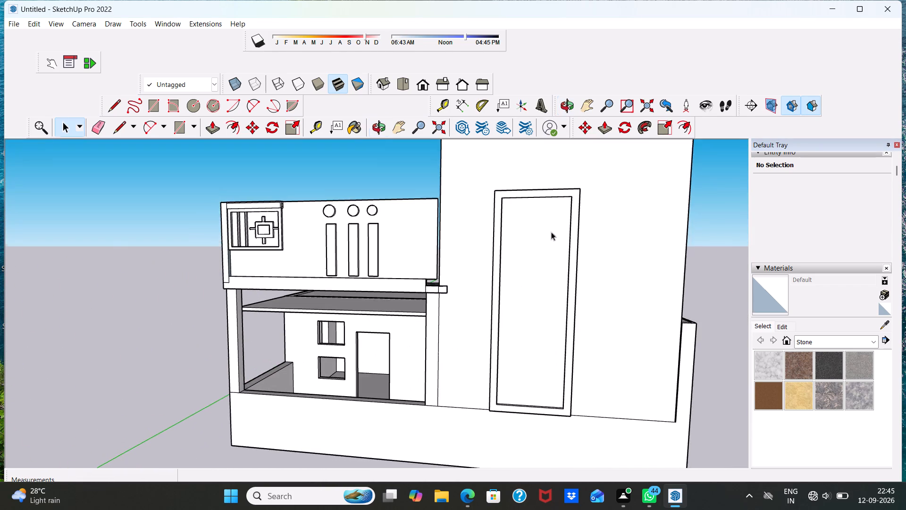
pyautogui.scroll(10, 565, 206)
pyautogui.scroll(-5, 523, 205)
pyautogui.moveTo(499, 210); pyautogui.dragTo(425, 258, button='middle')
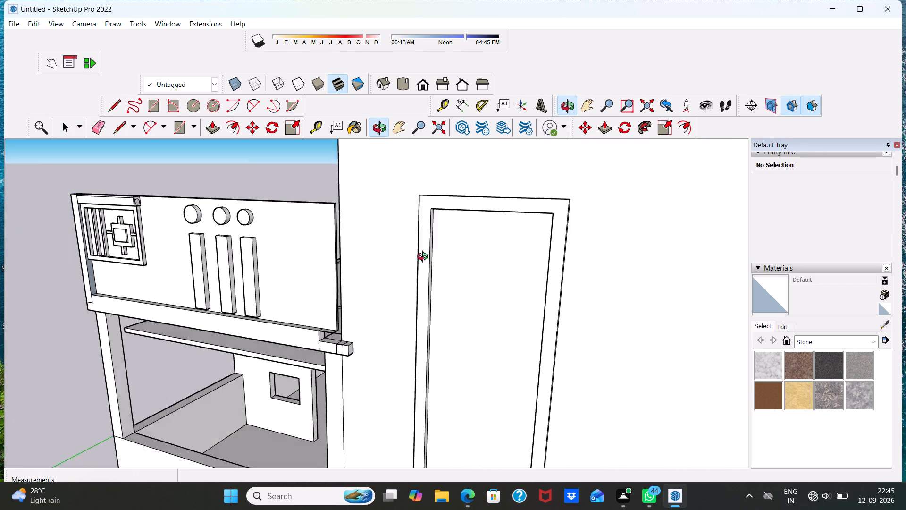
pyautogui.moveTo(425, 258); pyautogui.dragTo(403, 275, button='middle')
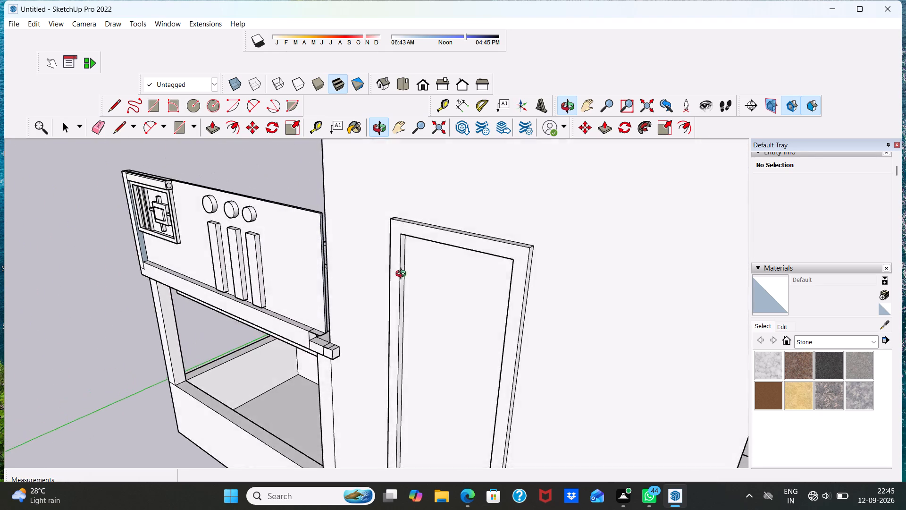
pyautogui.moveTo(403, 275); pyautogui.dragTo(498, 270, button='middle')
pyautogui.scroll(1, 463, 277)
pyautogui.scroll(-1, 529, 233)
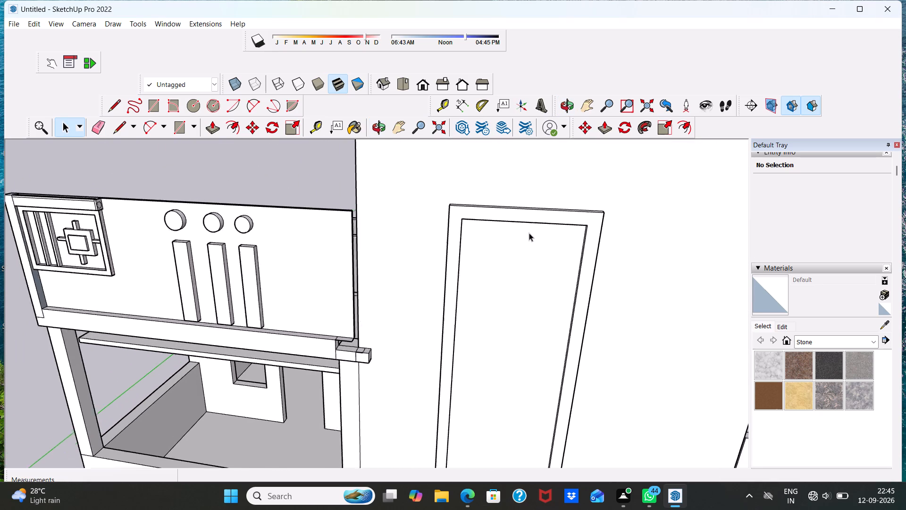
pyautogui.scroll(-2, 529, 233)
pyautogui.scroll(-7, 462, 255)
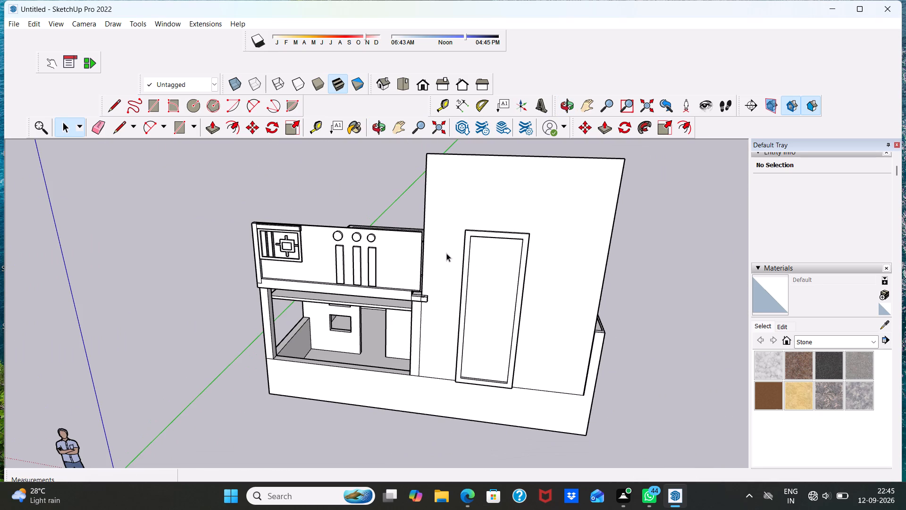
pyautogui.click(443, 244)
pyautogui.scroll(-1, 443, 244)
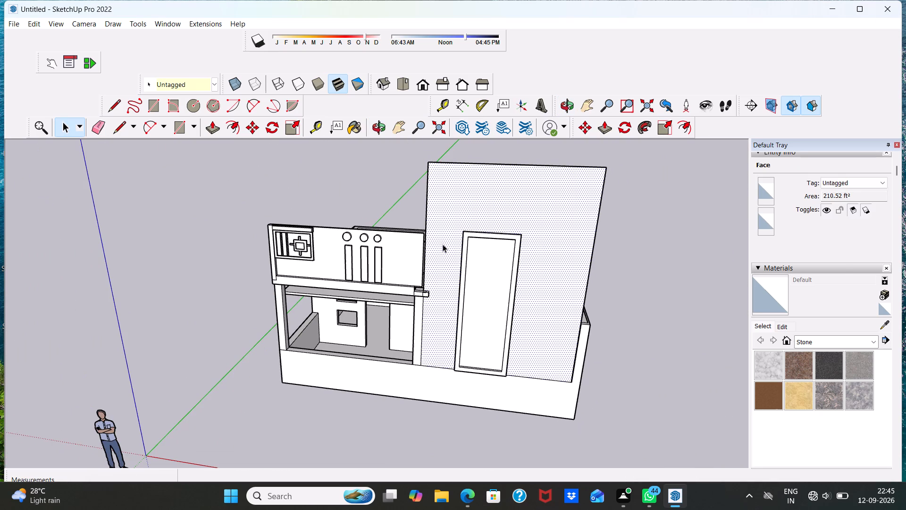
pyautogui.scroll(10, 430, 238)
pyautogui.scroll(-5, 490, 241)
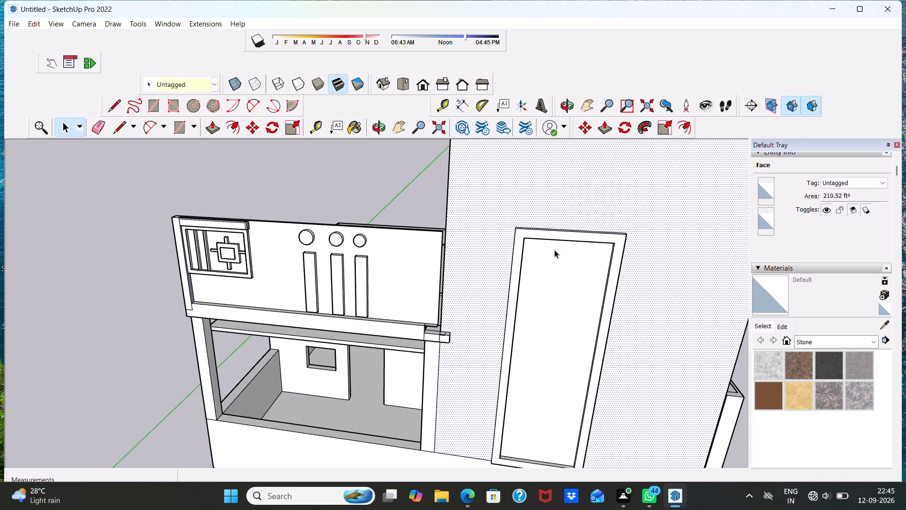
pyautogui.click(385, 199)
pyautogui.middleClick(551, 286)
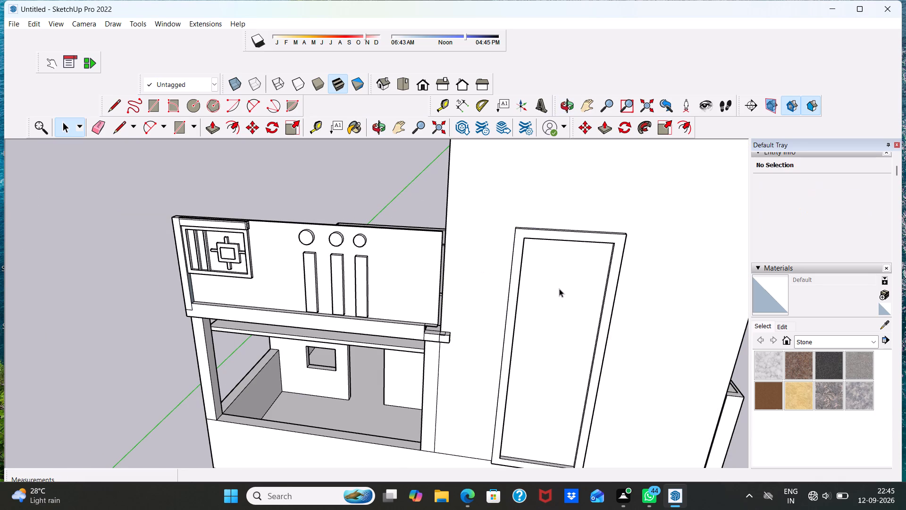
pyautogui.moveTo(559, 289); pyautogui.dragTo(543, 185, button='middle')
pyautogui.scroll(5, 552, 225)
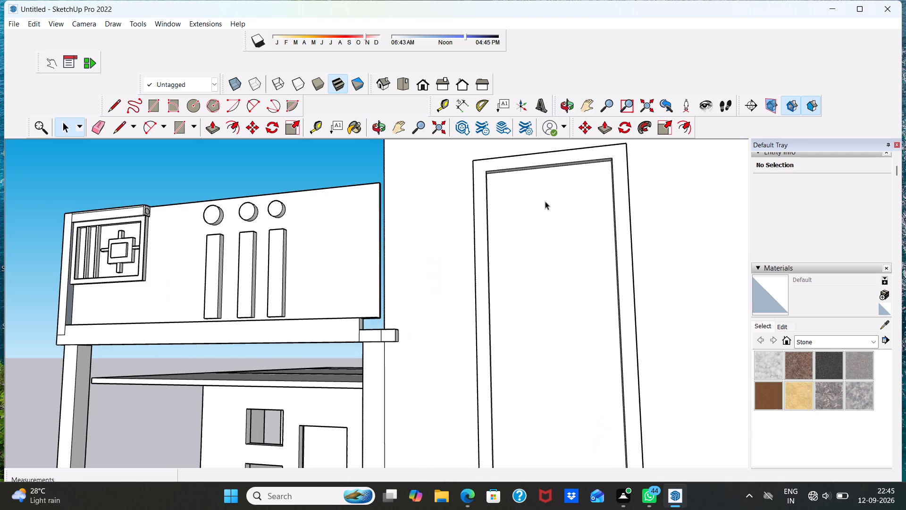
pyautogui.scroll(1, 371, 192)
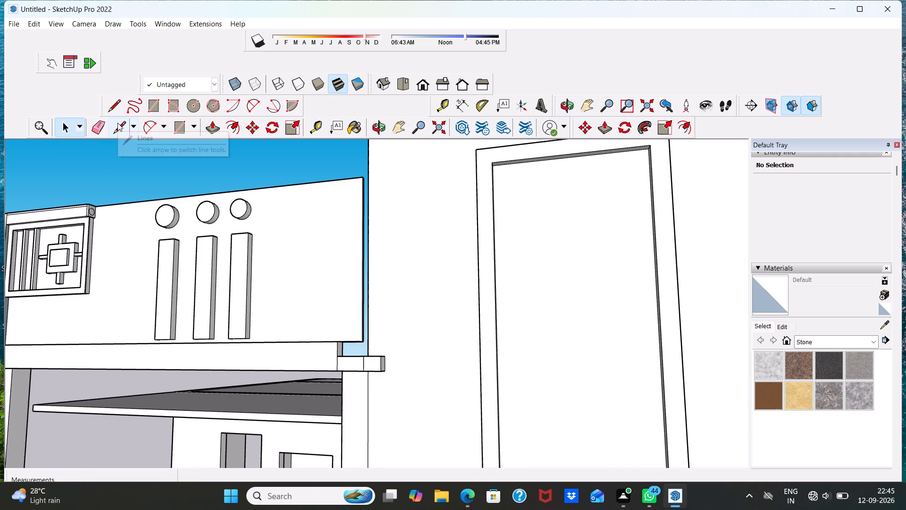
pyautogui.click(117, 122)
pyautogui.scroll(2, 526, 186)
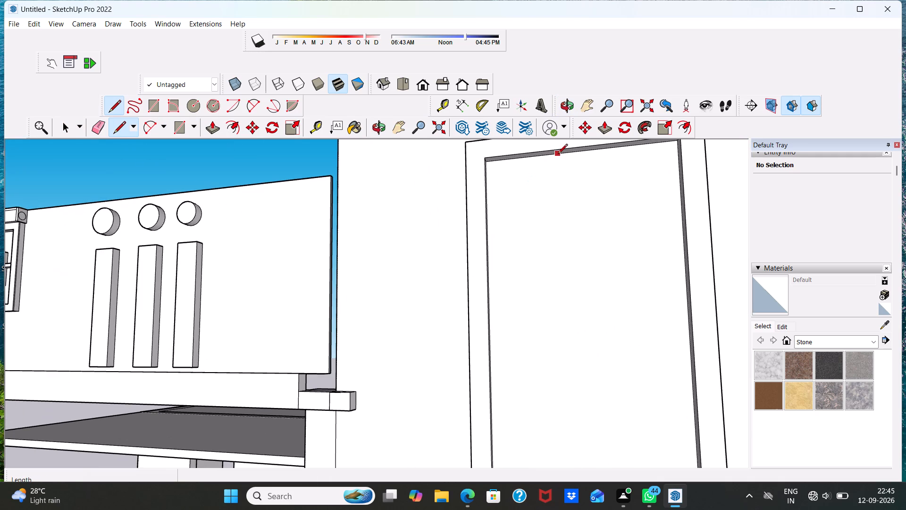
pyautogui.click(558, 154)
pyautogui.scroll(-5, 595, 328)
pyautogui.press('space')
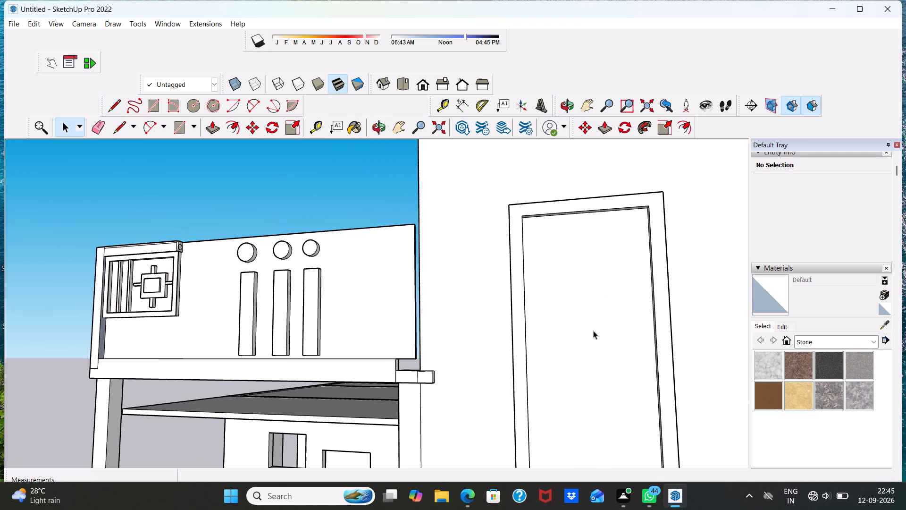
# Place a vertical guide about 2' 1" in from the porch-side inner edge of the tall frame with Tape Measure.
pyautogui.click(316, 125)
pyautogui.scroll(18, 532, 321)
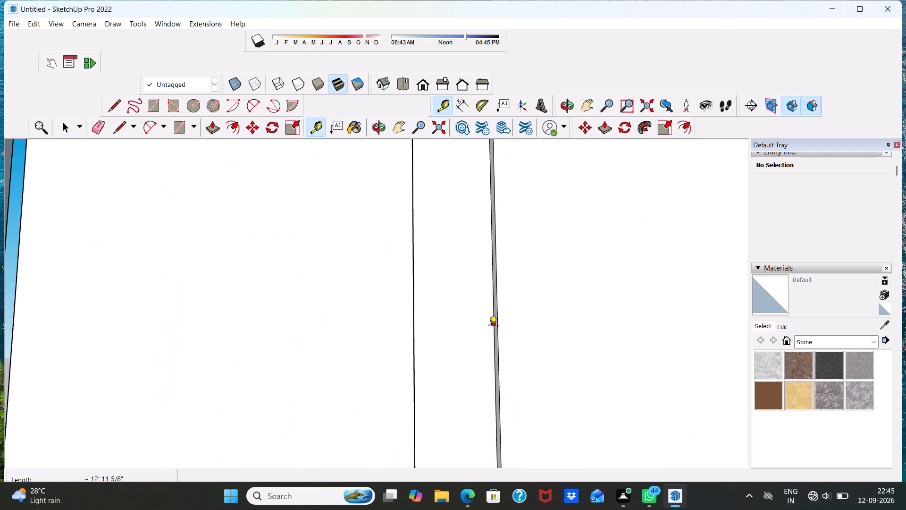
pyautogui.click(498, 334)
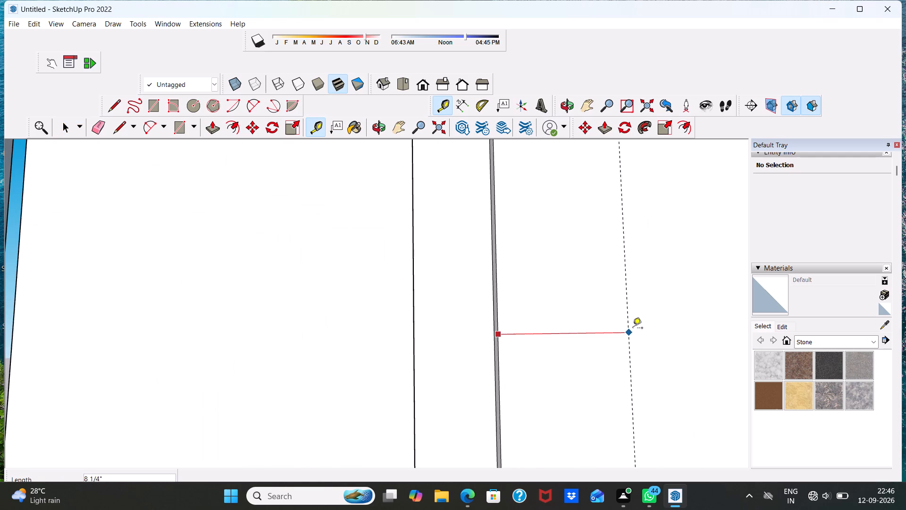
pyautogui.scroll(-12, 664, 326)
pyautogui.scroll(-8, 712, 312)
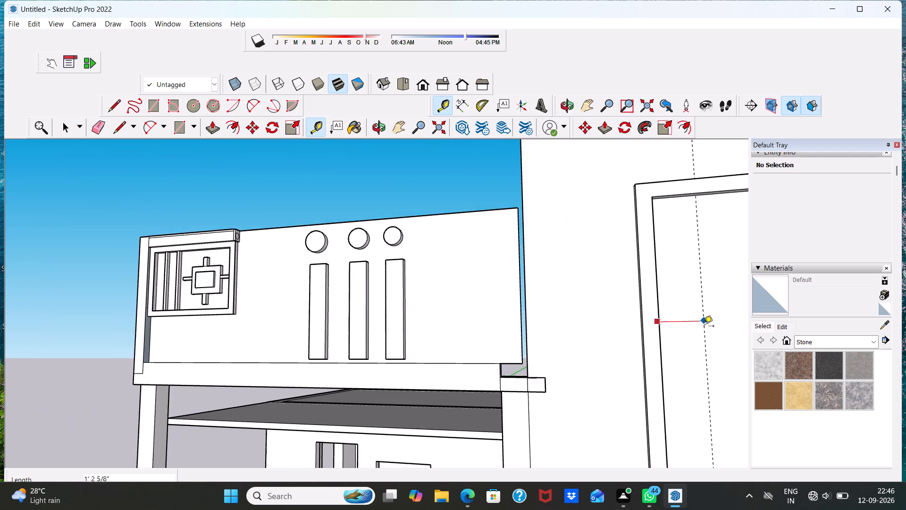
pyautogui.scroll(-17, 704, 327)
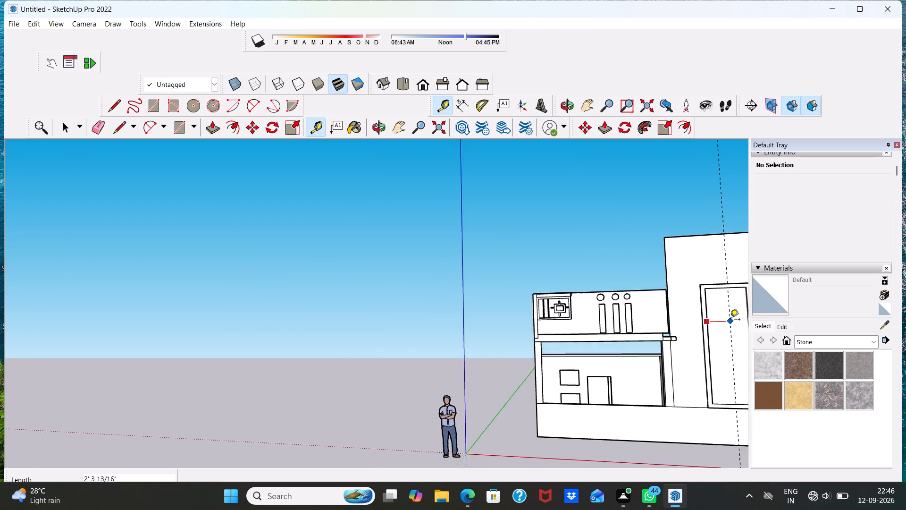
pyautogui.scroll(-5, 730, 320)
pyautogui.scroll(5, 731, 322)
pyautogui.scroll(-1, 733, 323)
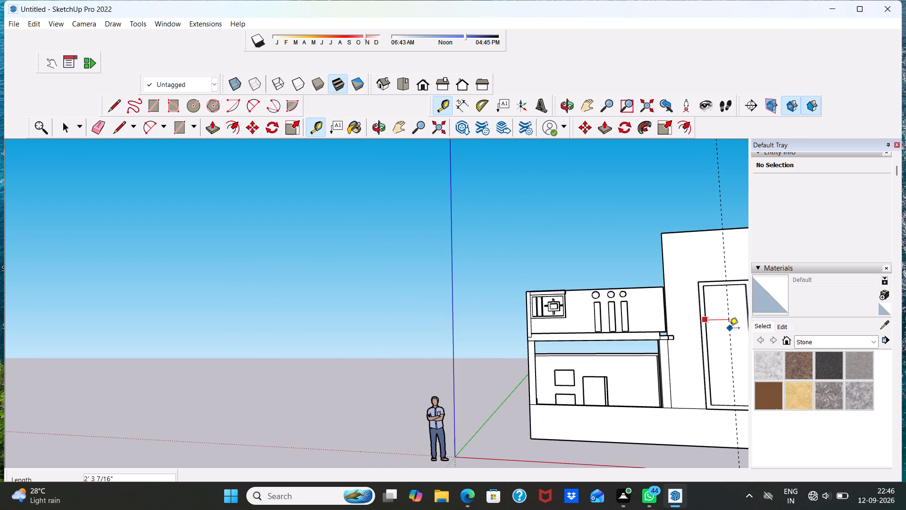
pyautogui.click(727, 330)
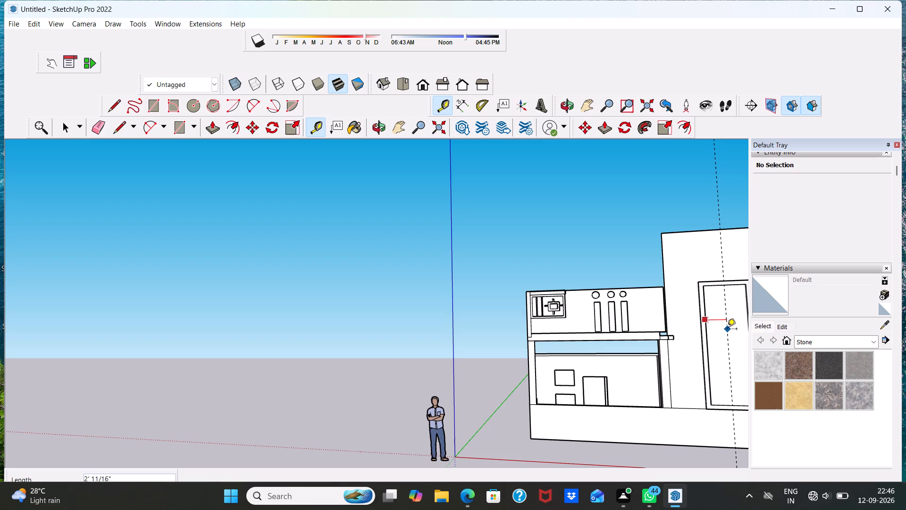
# Place a second vertical guide about 4 1/2" from the first one, farther from the porch, inside the tall frame.
pyautogui.click(727, 329)
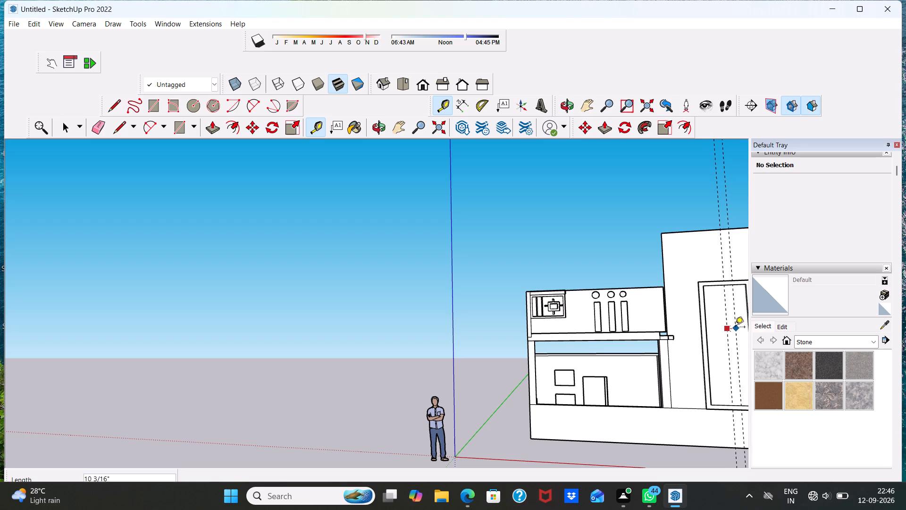
pyautogui.scroll(4, 734, 328)
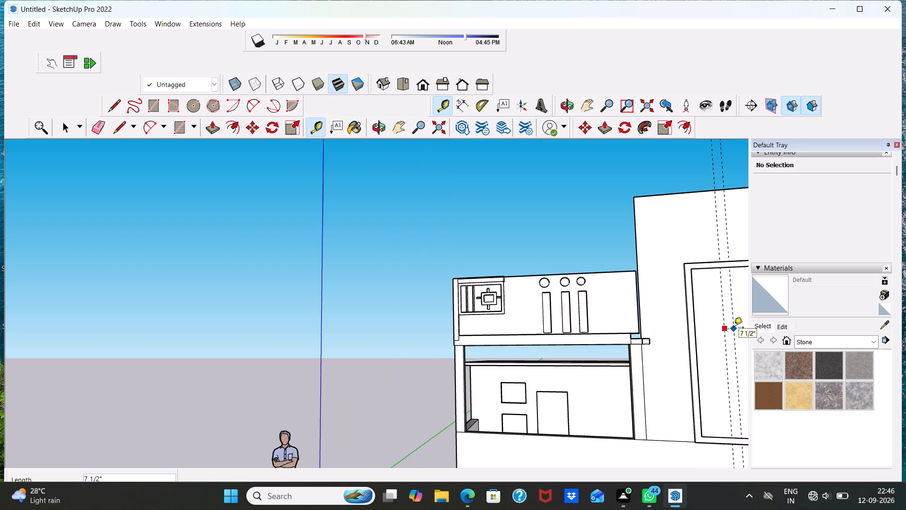
pyautogui.scroll(4, 734, 328)
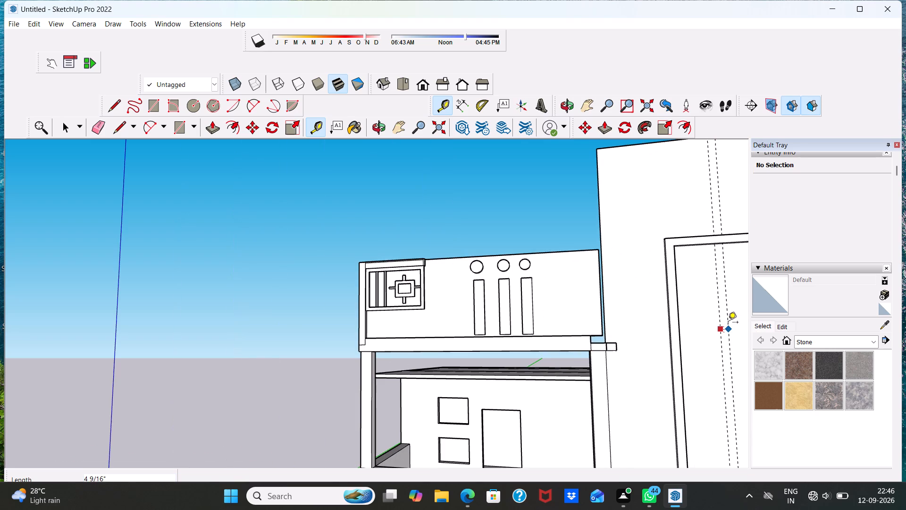
pyautogui.click(728, 323)
pyautogui.scroll(-2, 757, 320)
pyautogui.press('space')
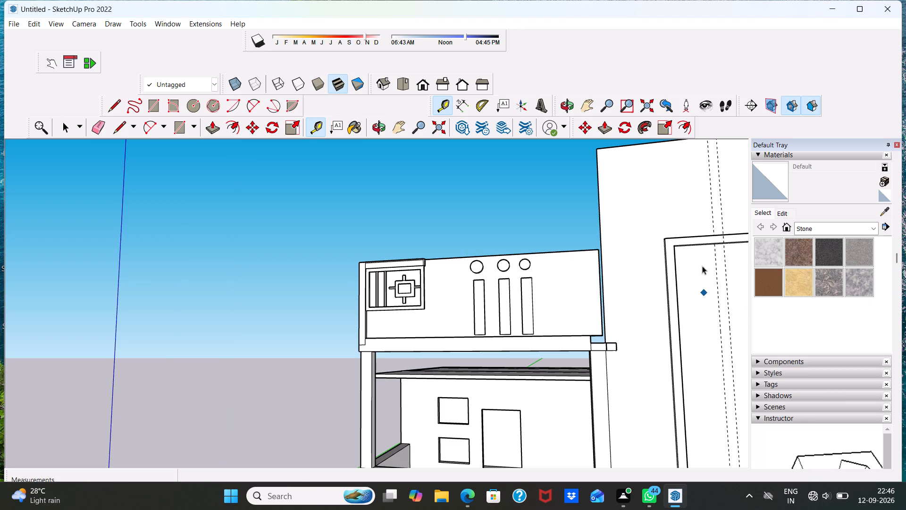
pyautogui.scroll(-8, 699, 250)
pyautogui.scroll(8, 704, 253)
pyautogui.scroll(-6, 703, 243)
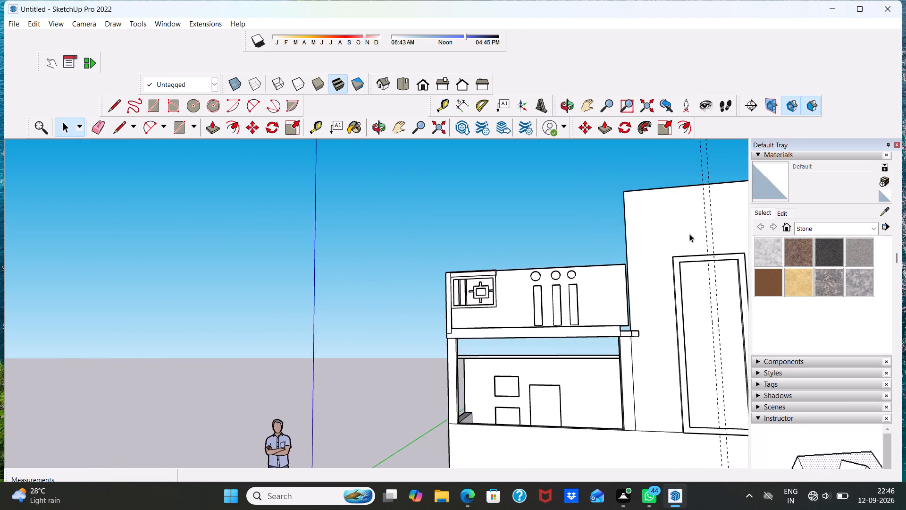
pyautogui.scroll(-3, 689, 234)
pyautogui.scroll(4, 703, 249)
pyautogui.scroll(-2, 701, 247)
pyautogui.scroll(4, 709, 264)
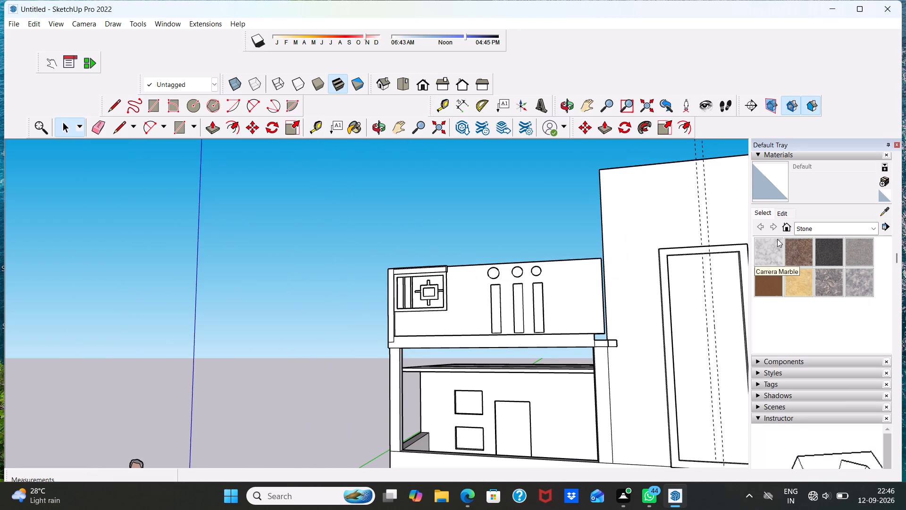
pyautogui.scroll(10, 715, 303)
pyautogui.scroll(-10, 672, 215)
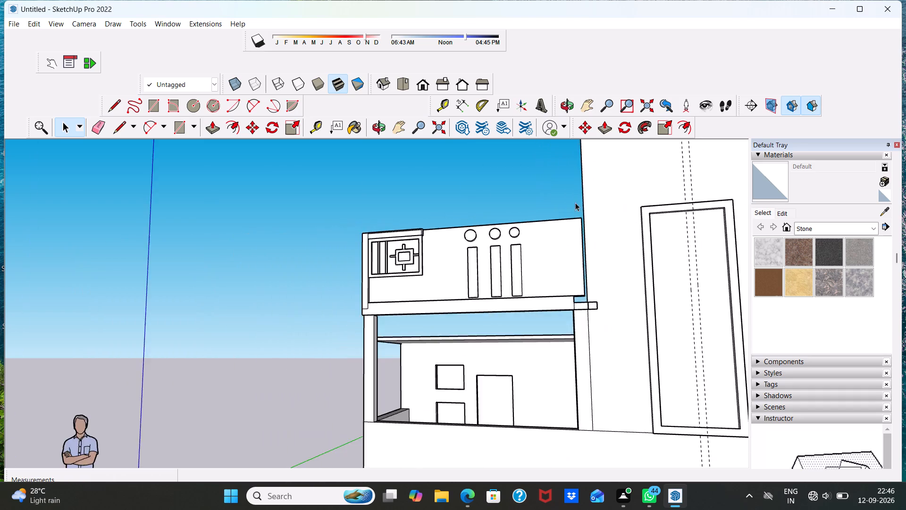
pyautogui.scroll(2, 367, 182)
# Draw a vertical line about 12' 11 5/8" long along the porch-side guide, between the tall frame's top and bottom inner edges.
pyautogui.click(122, 123)
pyautogui.scroll(-4, 351, 139)
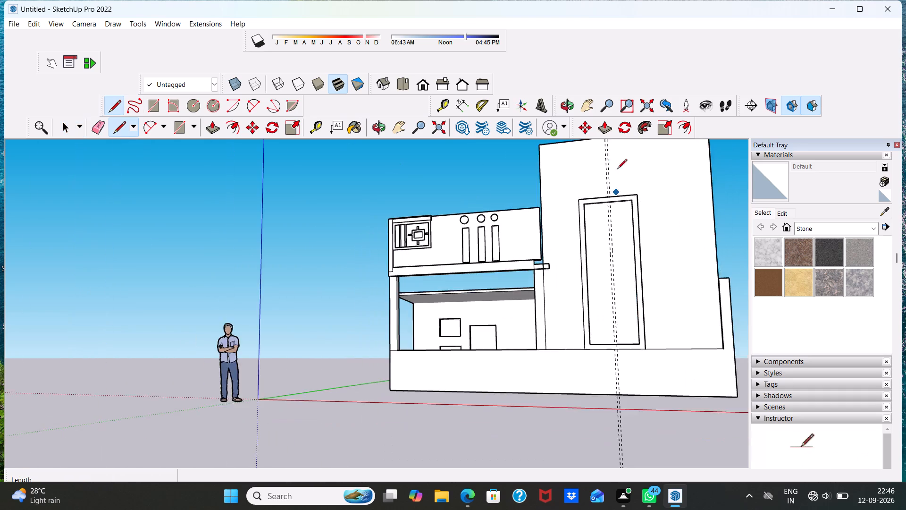
pyautogui.scroll(-5, 617, 170)
pyautogui.scroll(11, 634, 229)
pyautogui.scroll(2, 597, 272)
pyautogui.moveTo(608, 226); pyautogui.dragTo(676, 225, button='middle')
pyautogui.scroll(4, 600, 170)
pyautogui.scroll(5, 612, 228)
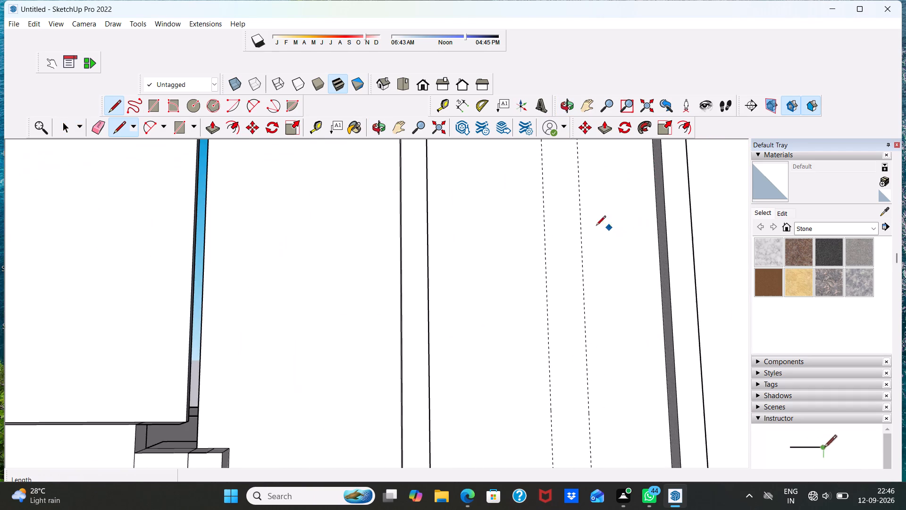
pyautogui.scroll(-4, 574, 215)
pyautogui.scroll(2, 574, 187)
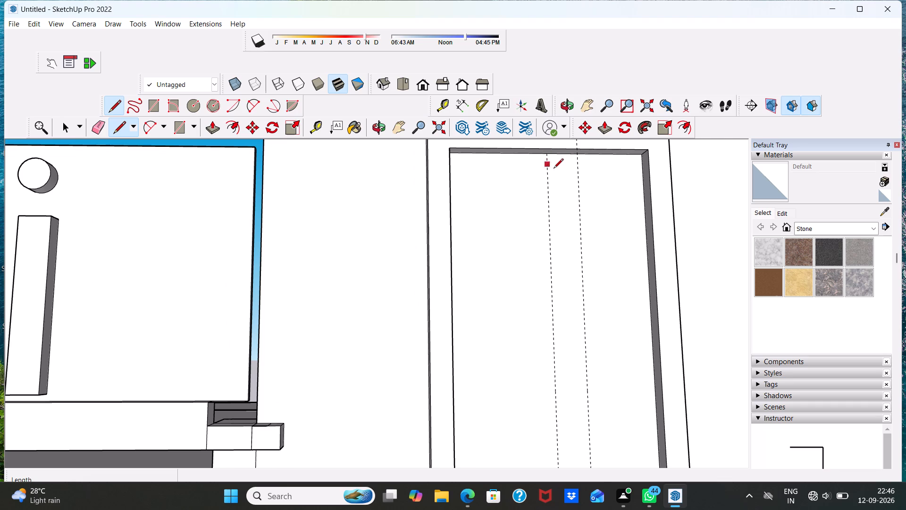
pyautogui.scroll(4, 555, 170)
pyautogui.scroll(3, 585, 146)
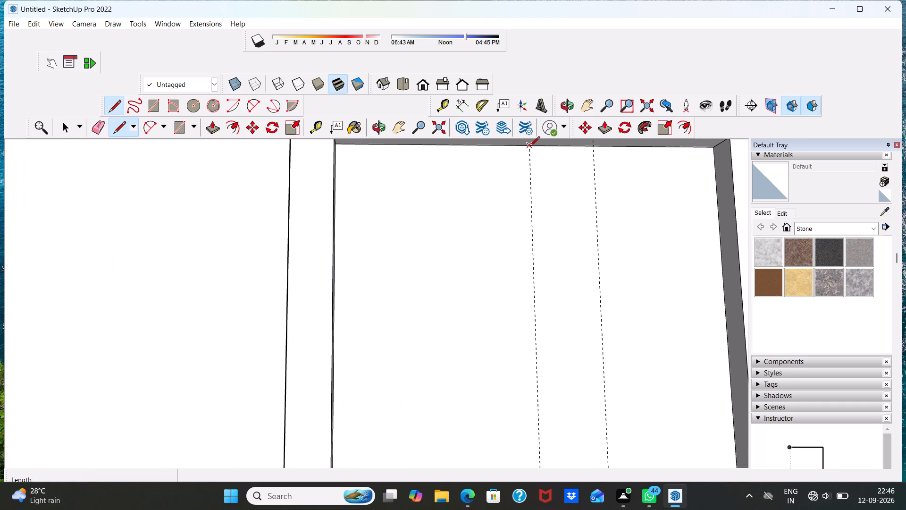
pyautogui.click(530, 147)
pyautogui.scroll(-14, 535, 172)
pyautogui.scroll(5, 544, 352)
pyautogui.scroll(-3, 544, 360)
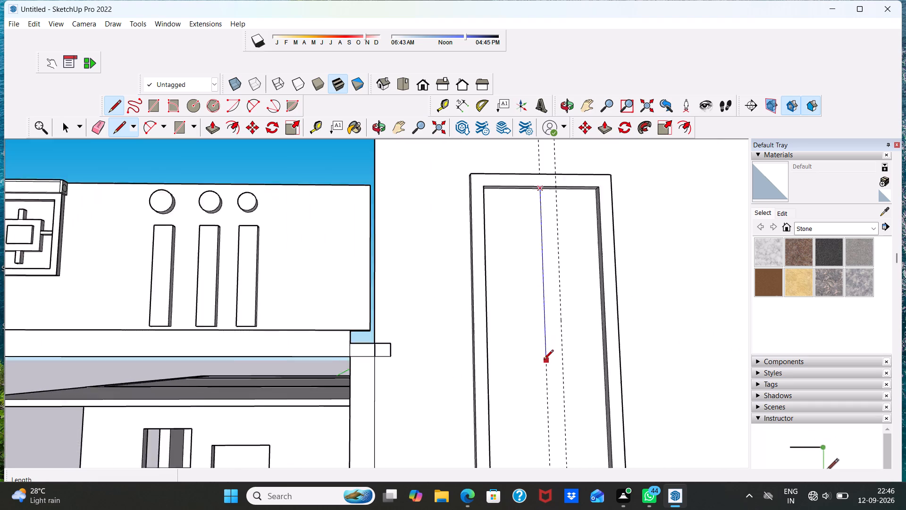
pyautogui.scroll(-11, 544, 360)
pyautogui.scroll(3, 548, 414)
pyautogui.scroll(-3, 550, 422)
pyautogui.scroll(7, 550, 452)
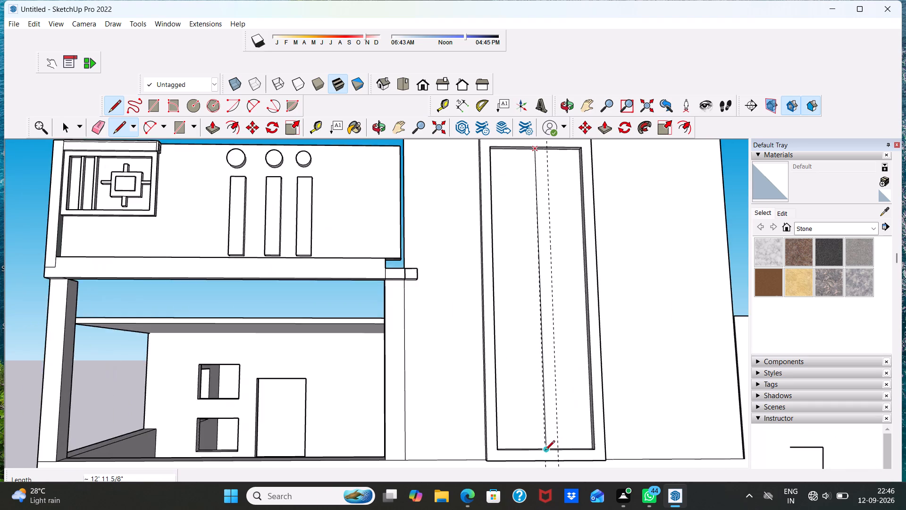
pyautogui.scroll(10, 545, 451)
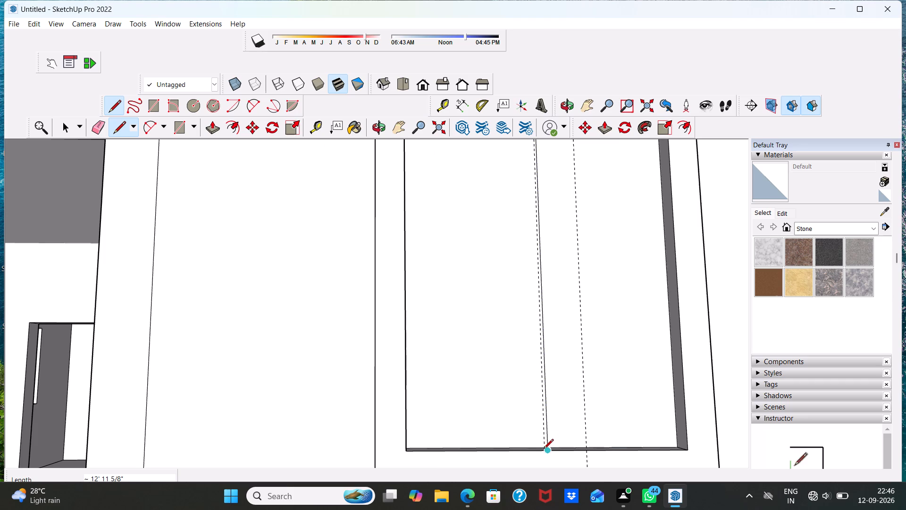
pyautogui.scroll(5, 540, 445)
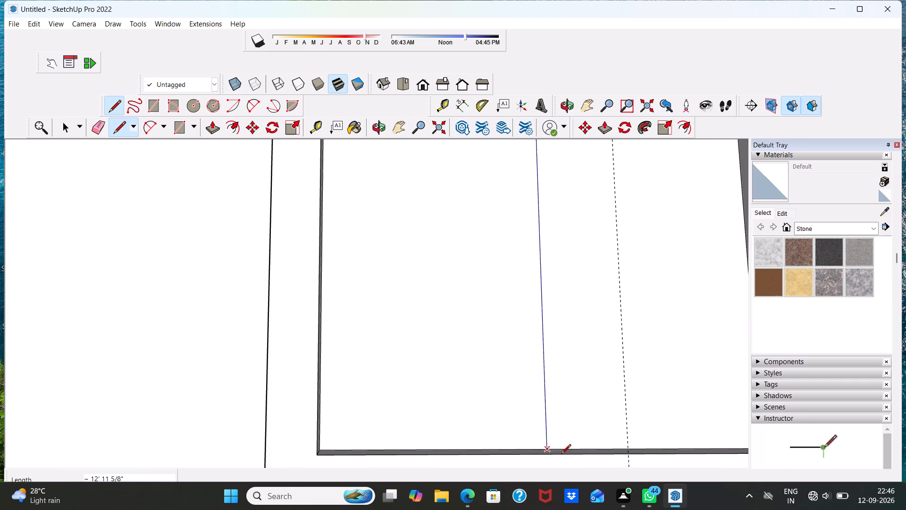
pyautogui.click(545, 449)
# Delete the remaining vertical guide beside the new line inside the tall frame.
pyautogui.scroll(-5, 557, 446)
pyautogui.scroll(3, 617, 428)
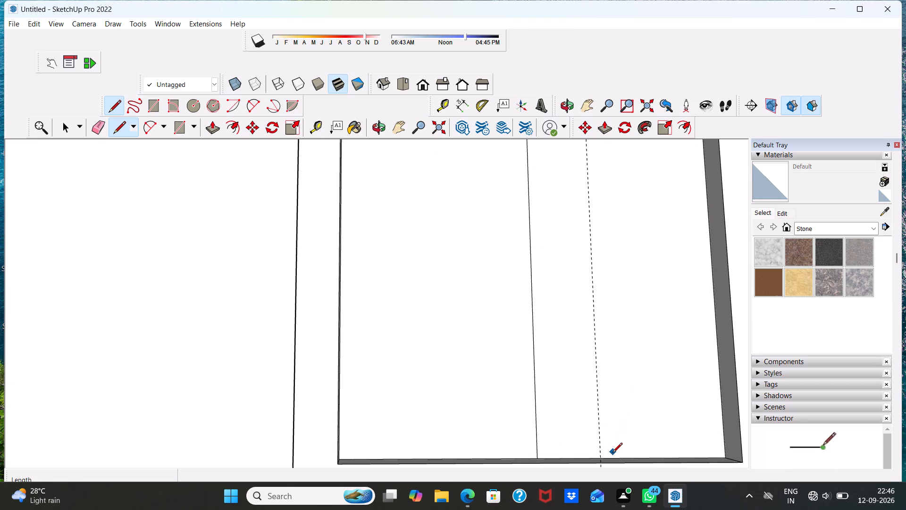
pyautogui.scroll(14, 612, 453)
pyautogui.scroll(3, 505, 460)
pyautogui.scroll(-4, 561, 427)
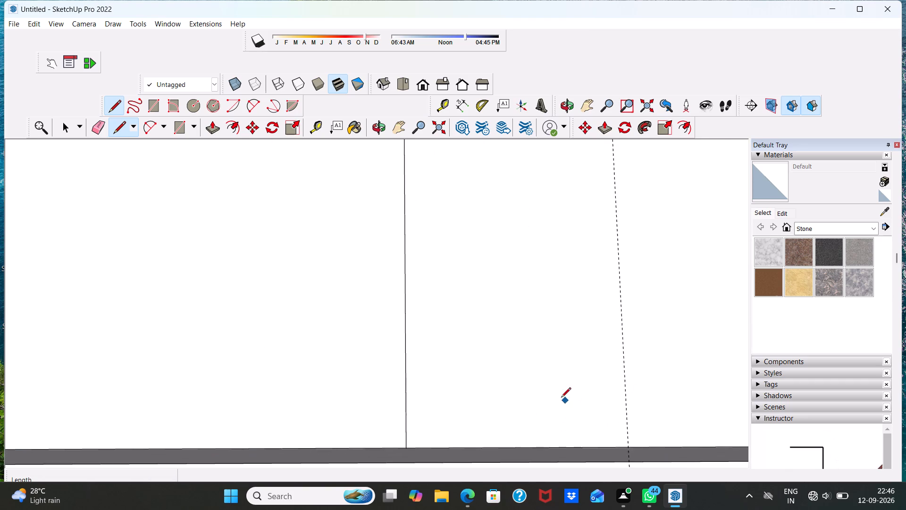
pyautogui.scroll(-5, 561, 398)
pyautogui.scroll(9, 597, 437)
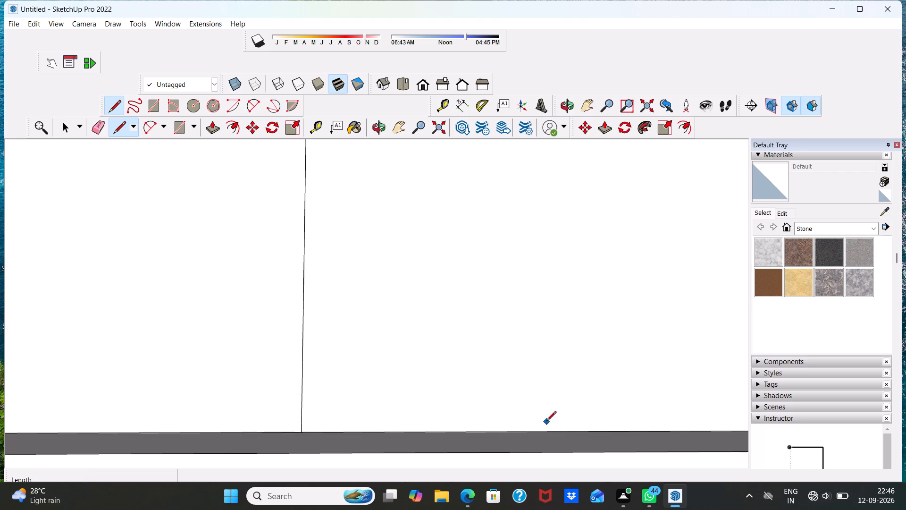
pyautogui.scroll(-5, 554, 449)
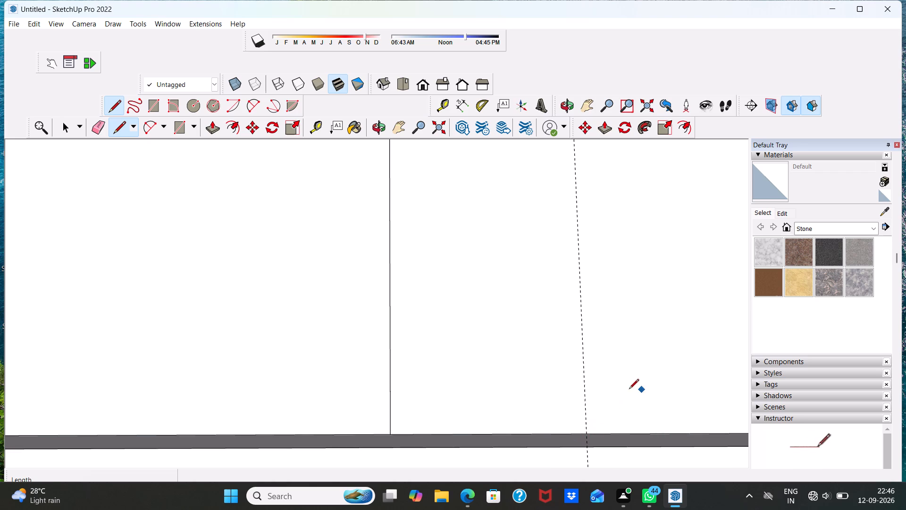
pyautogui.press('space')
pyautogui.scroll(-9, 565, 343)
pyautogui.click(579, 333)
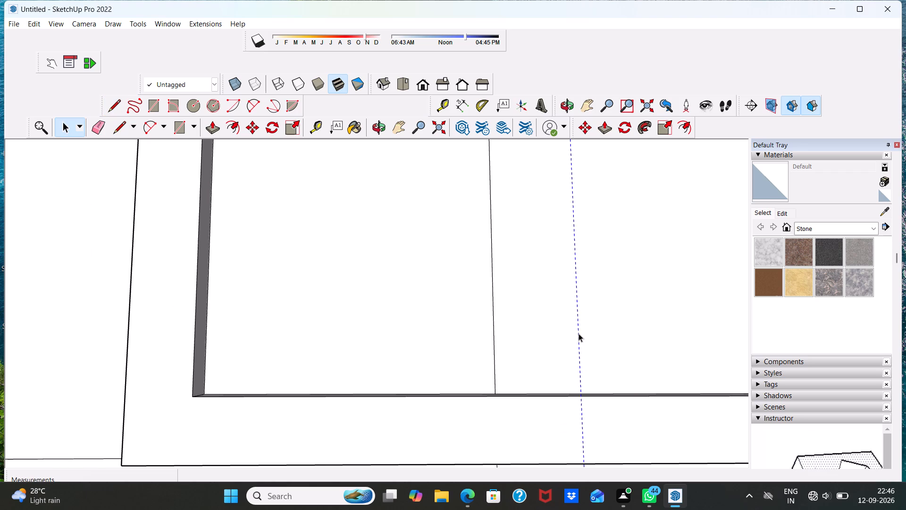
pyautogui.press('Delete')
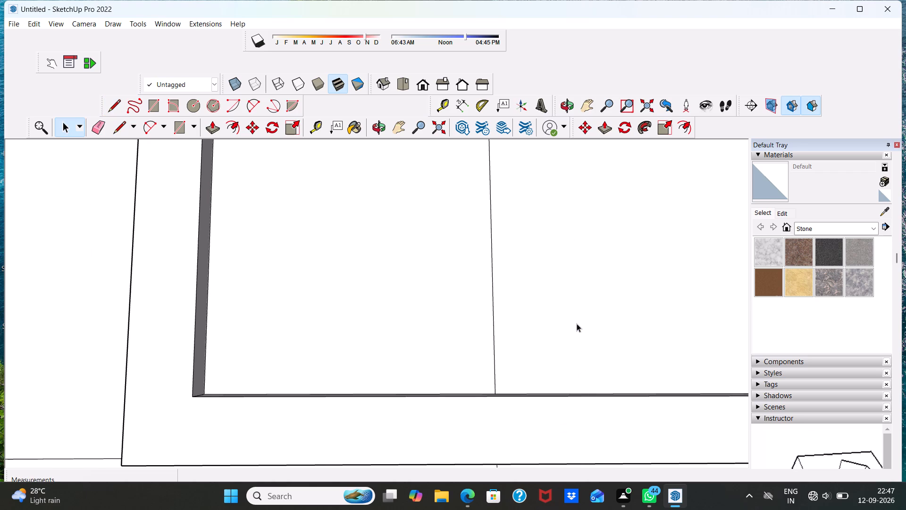
# Place a vertical guide about 2 1/2" from the new line, on the side away from the porch, with Tape Measure.
pyautogui.scroll(5, 487, 300)
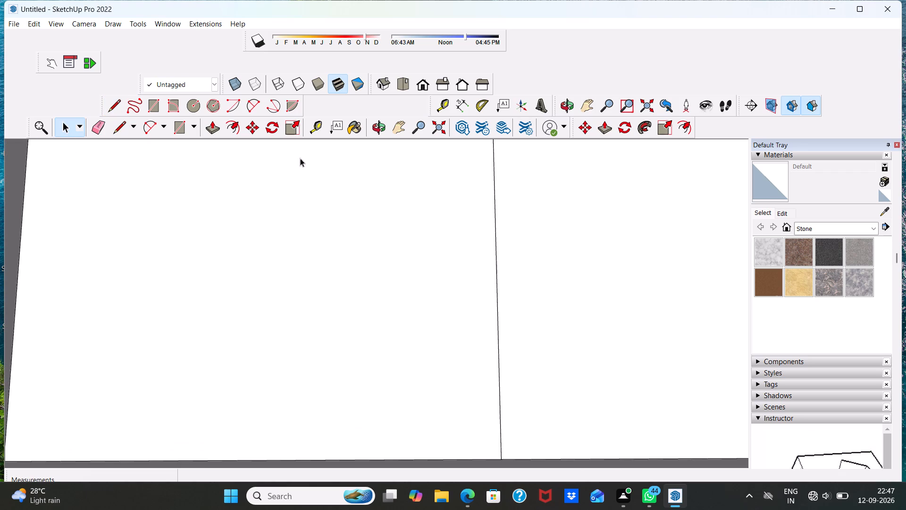
pyautogui.click(316, 123)
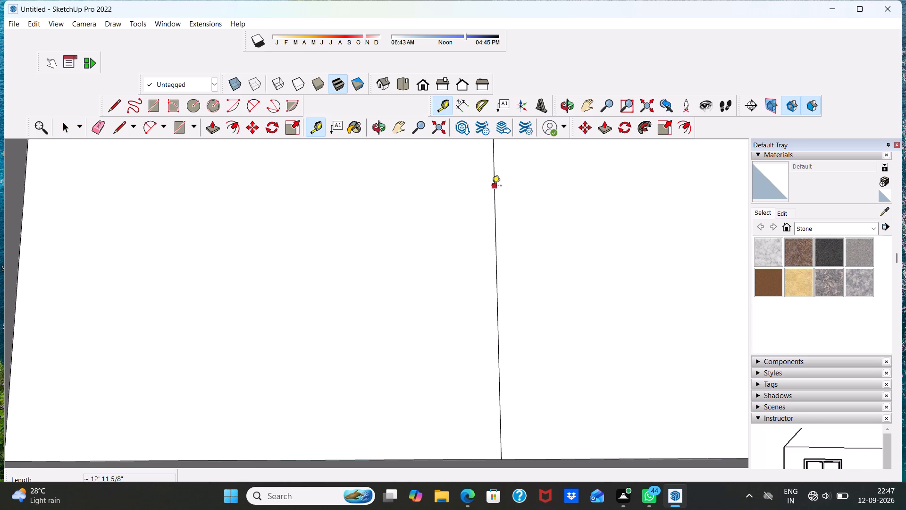
pyautogui.click(495, 185)
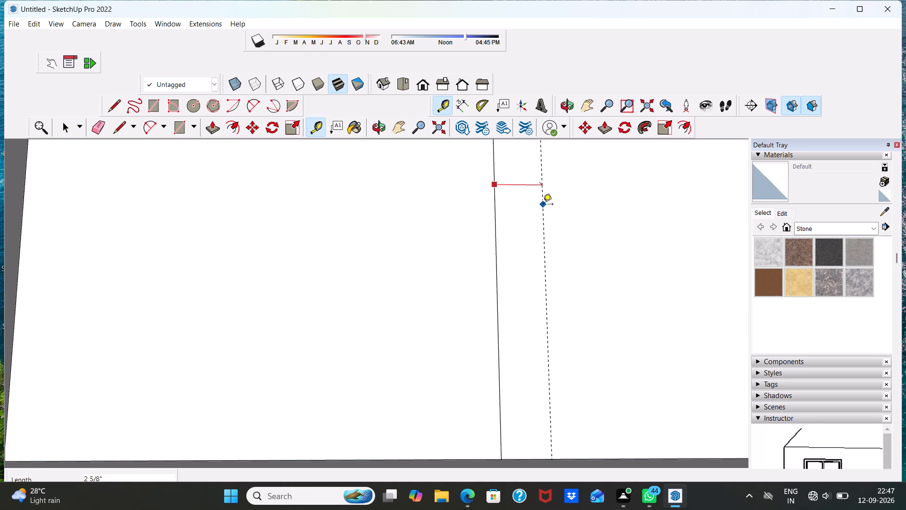
pyautogui.click(537, 205)
pyautogui.scroll(-3, 535, 204)
pyautogui.press('space')
pyautogui.scroll(-2, 550, 277)
pyautogui.scroll(6, 551, 281)
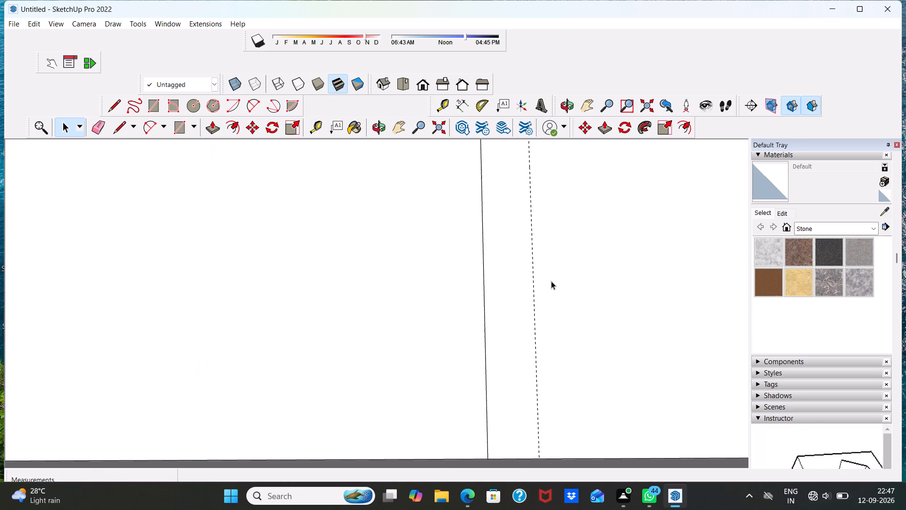
pyautogui.scroll(3, 474, 335)
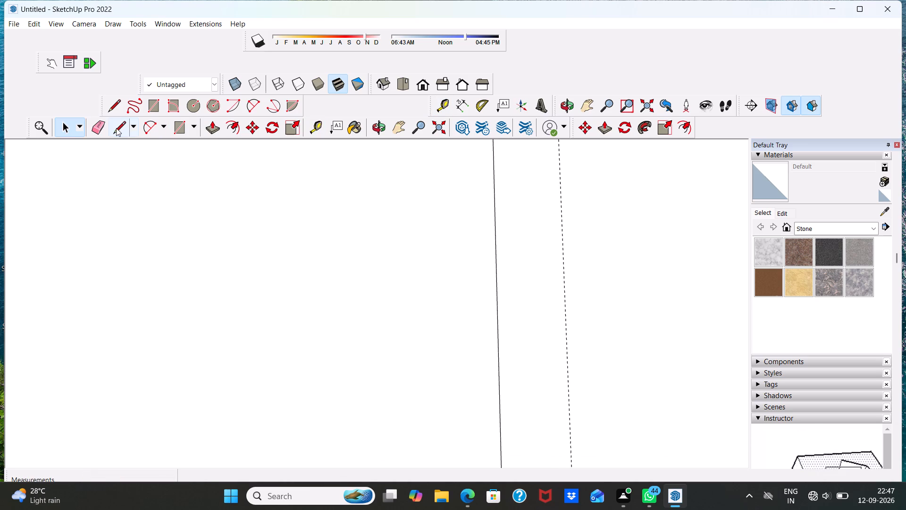
# Draw a second vertical line about 12' 11 5/8" long along the new guide, from the frame's bottom inner edge to its top.
pyautogui.click(117, 127)
pyautogui.scroll(-5, 462, 269)
pyautogui.scroll(3, 562, 427)
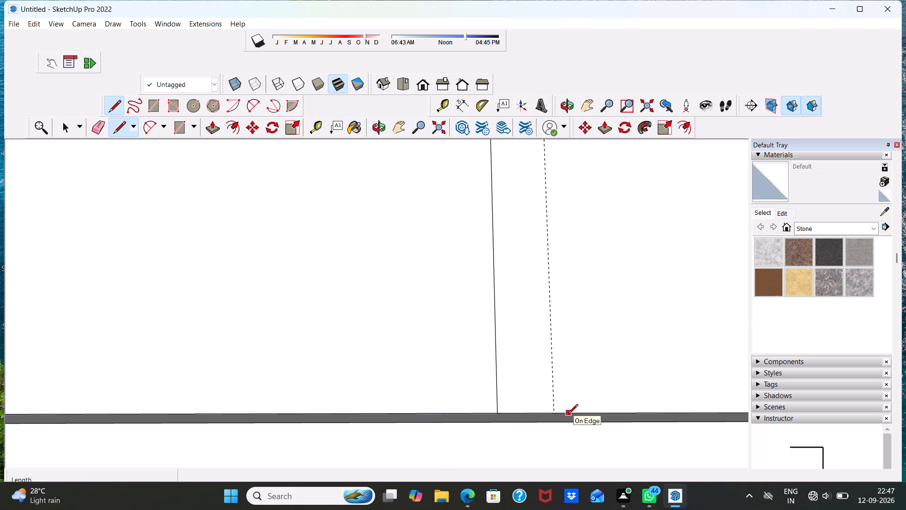
pyautogui.scroll(1, 549, 411)
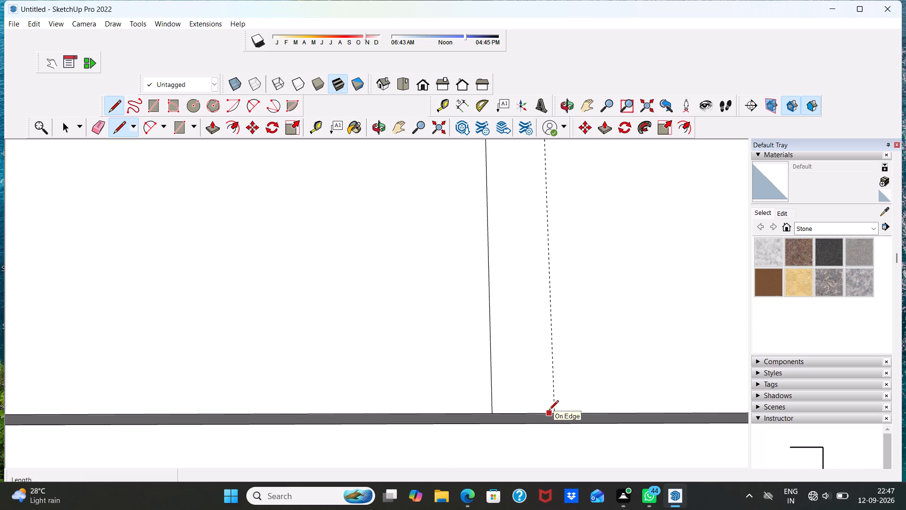
pyautogui.scroll(1, 570, 409)
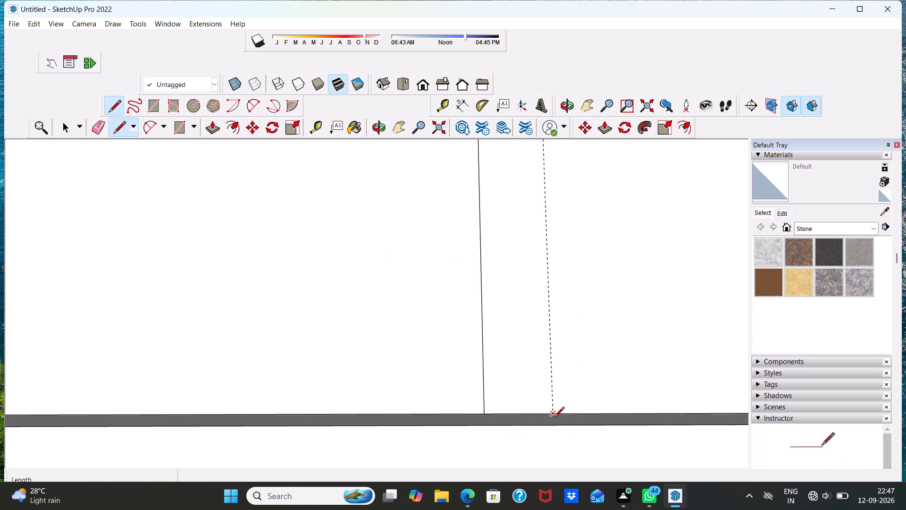
pyautogui.click(553, 414)
pyautogui.scroll(1, 546, 362)
pyautogui.scroll(-4, 545, 355)
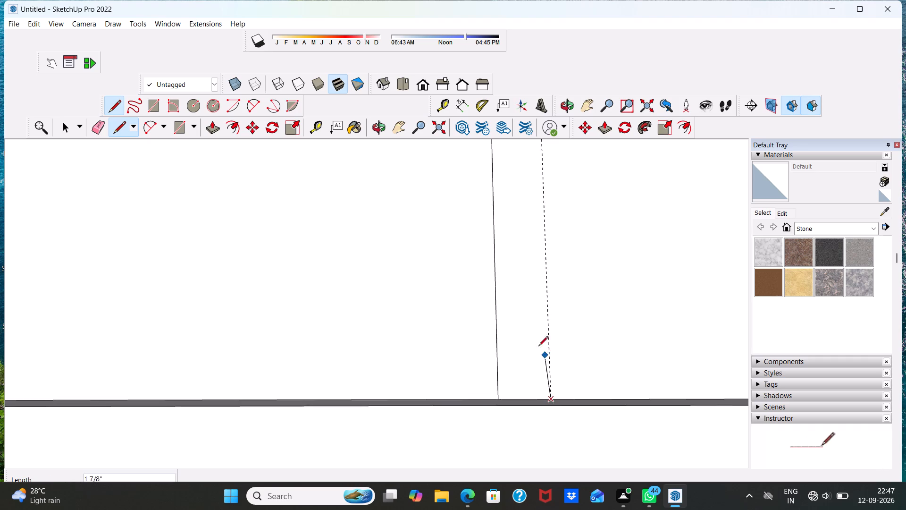
pyautogui.scroll(-7, 521, 334)
pyautogui.scroll(-20, 521, 338)
pyautogui.scroll(-1, 521, 338)
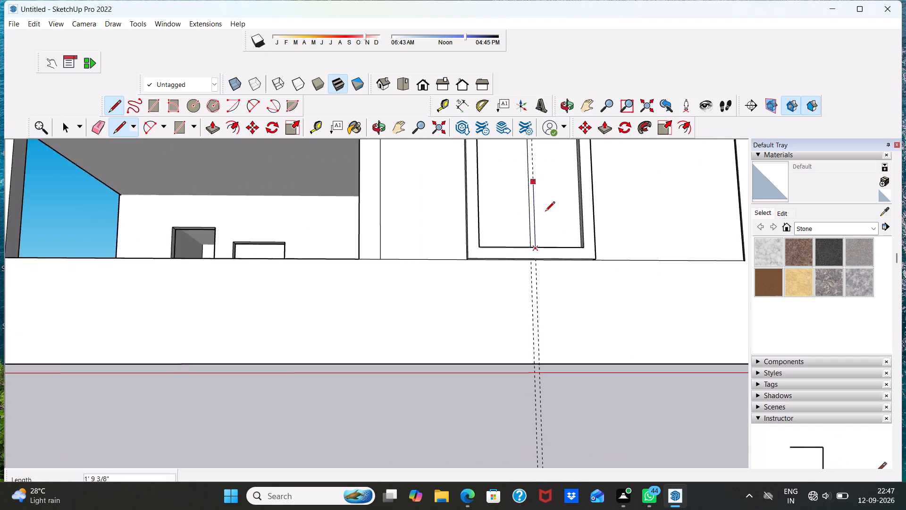
pyautogui.scroll(-1, 545, 212)
pyautogui.scroll(6, 548, 171)
pyautogui.scroll(-3, 548, 171)
pyautogui.scroll(2, 548, 240)
pyautogui.moveTo(540, 204); pyautogui.dragTo(524, 373, button='middle')
pyautogui.scroll(1, 559, 254)
pyautogui.scroll(-6, 564, 232)
pyautogui.scroll(3, 569, 192)
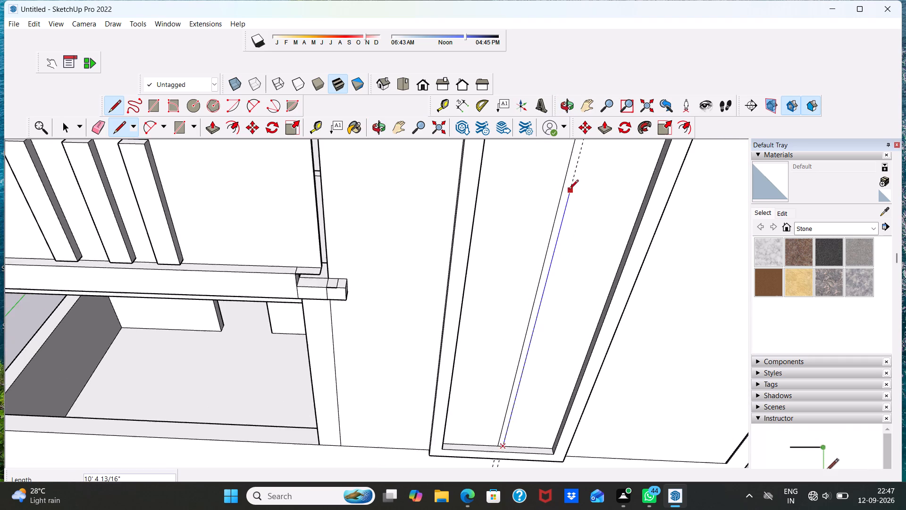
pyautogui.scroll(-12, 569, 186)
pyautogui.scroll(7, 587, 193)
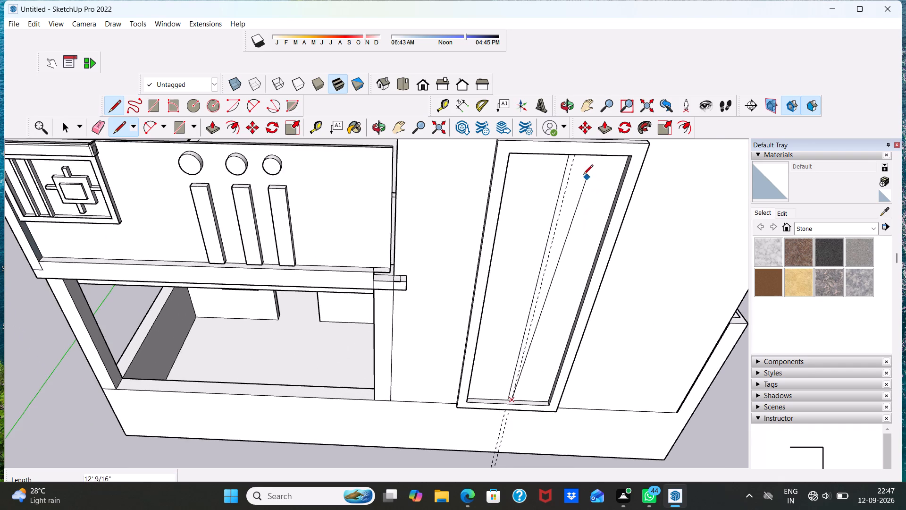
pyautogui.scroll(8, 575, 167)
pyautogui.scroll(-1, 575, 167)
pyautogui.scroll(4, 575, 167)
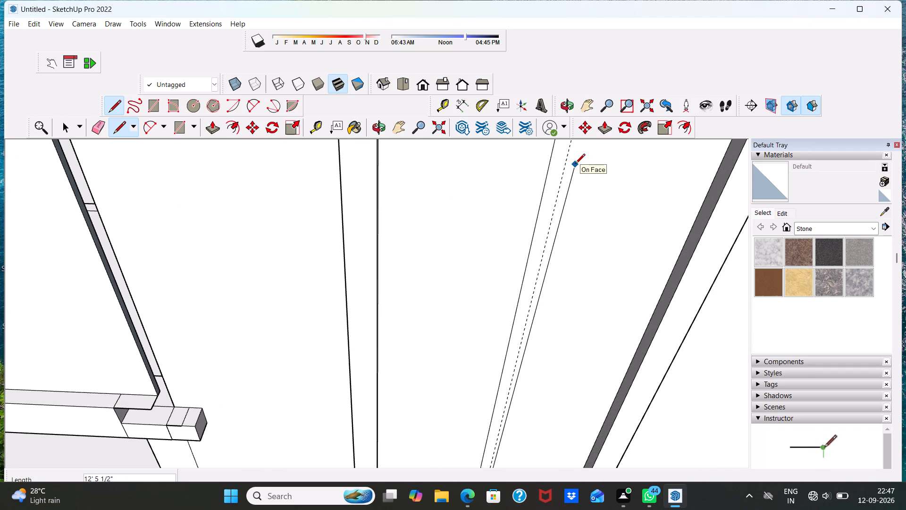
pyautogui.scroll(-6, 575, 162)
pyautogui.scroll(-1, 568, 223)
pyautogui.scroll(4, 553, 161)
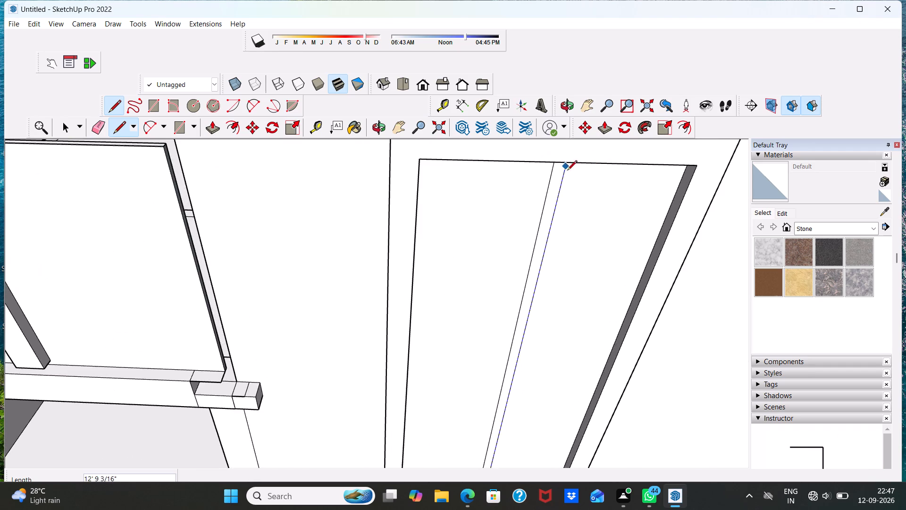
pyautogui.scroll(3, 568, 175)
pyautogui.moveTo(567, 179); pyautogui.dragTo(575, 140, button='middle')
pyautogui.scroll(1, 575, 170)
pyautogui.scroll(-3, 575, 173)
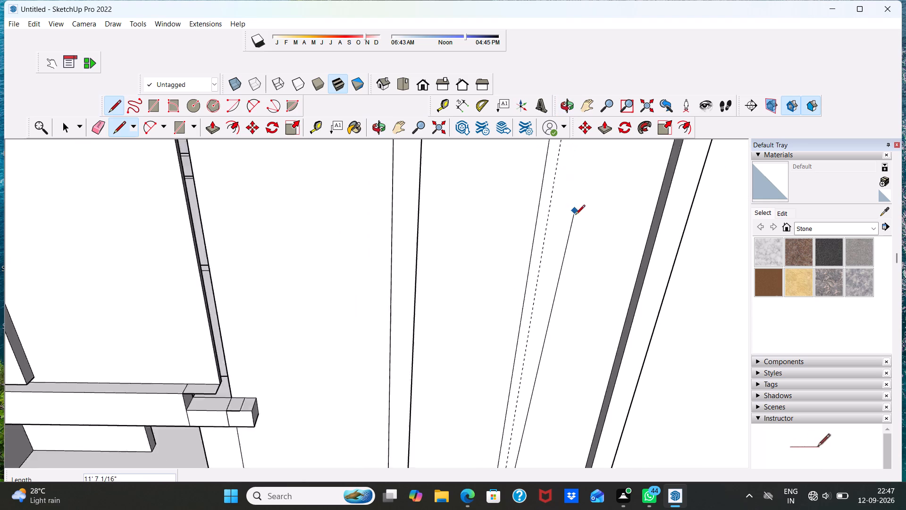
pyautogui.scroll(-4, 575, 215)
pyautogui.scroll(10, 571, 156)
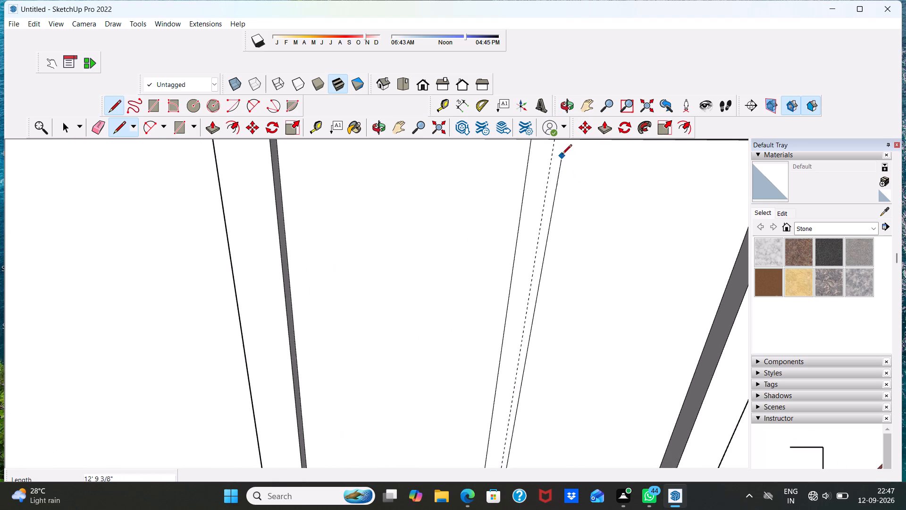
pyautogui.scroll(3, 562, 155)
pyautogui.scroll(-4, 562, 176)
pyautogui.moveTo(569, 235); pyautogui.dragTo(561, 169, button='middle')
pyautogui.scroll(5, 553, 199)
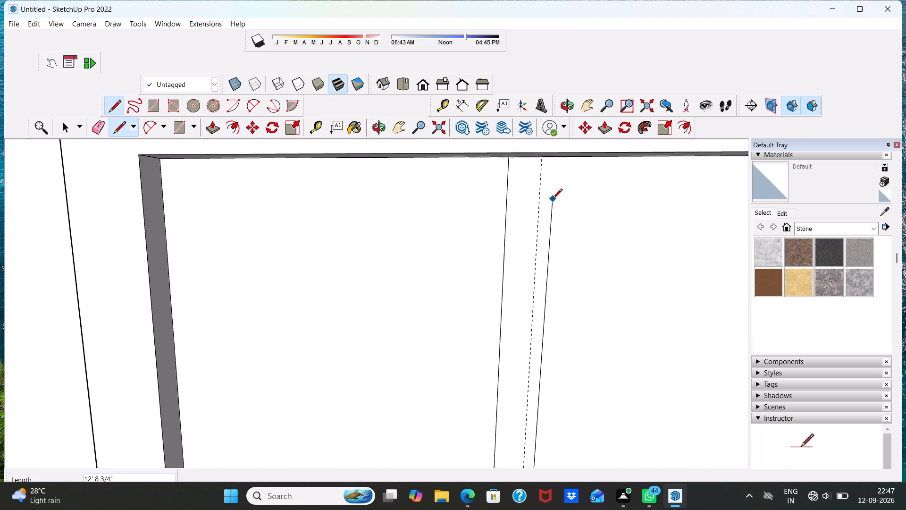
pyautogui.scroll(8, 543, 167)
pyautogui.click(543, 149)
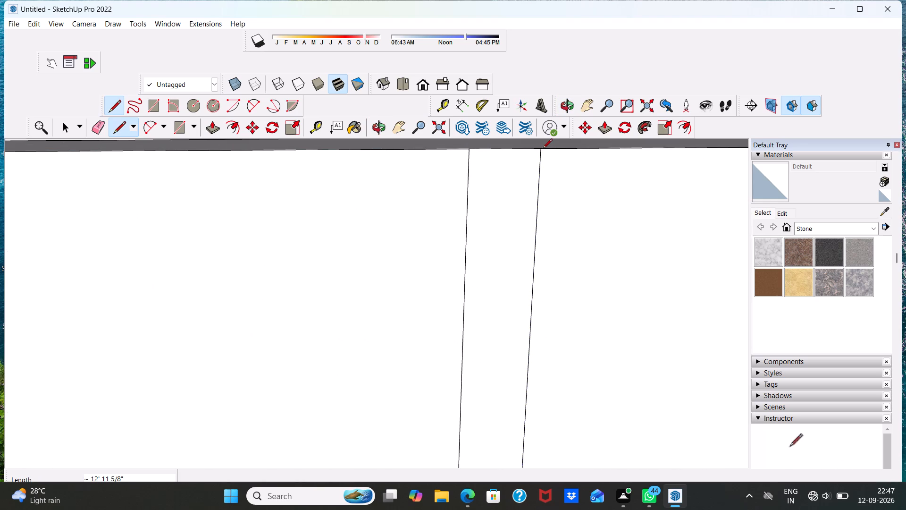
# Erase the two dashed vertical guides above the tall frame on the staircase-bay wall.
pyautogui.press('space')
pyautogui.scroll(-17, 520, 240)
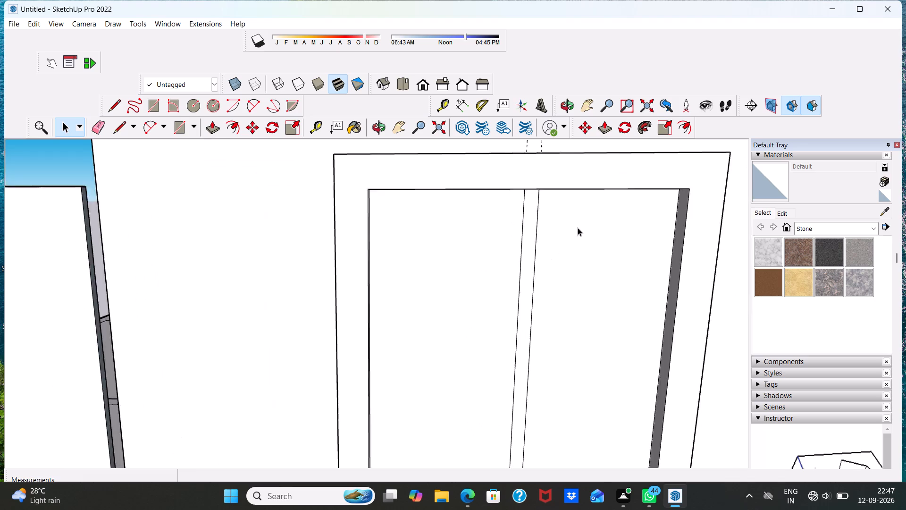
pyautogui.scroll(-11, 578, 228)
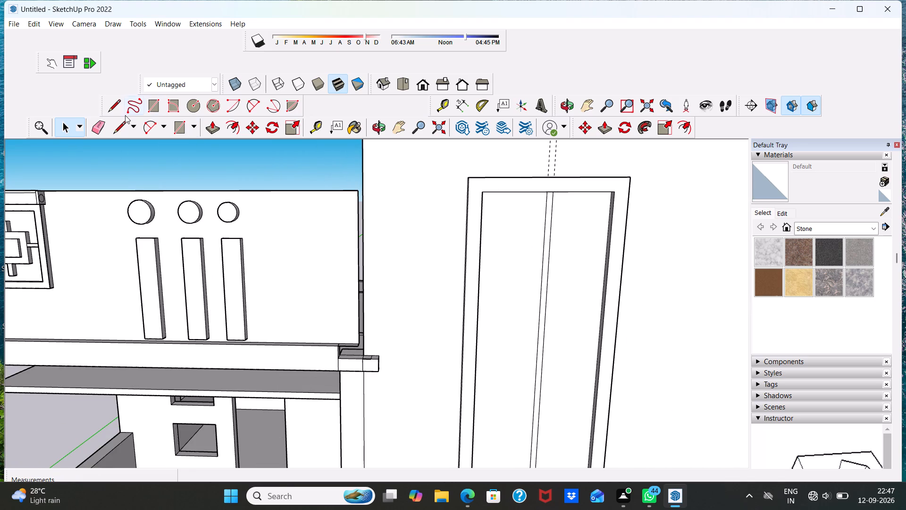
pyautogui.click(96, 122)
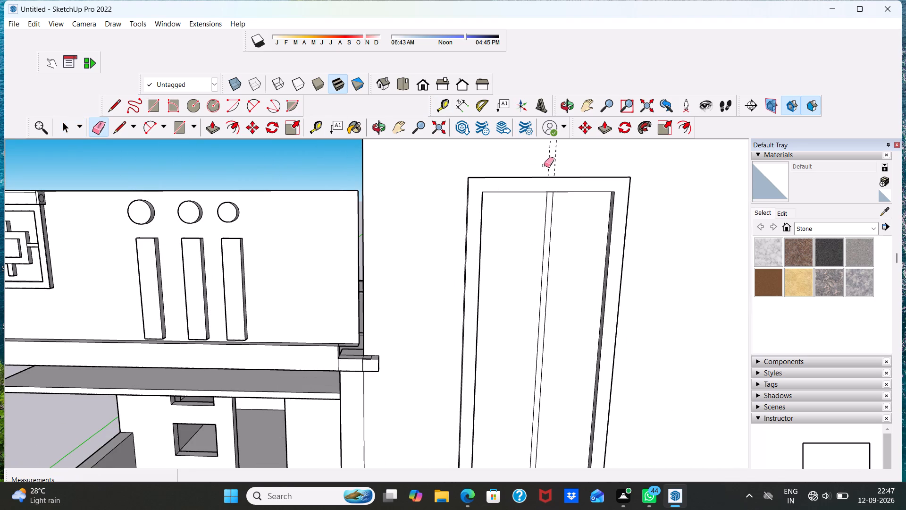
pyautogui.moveTo(544, 165); pyautogui.dragTo(615, 146)
pyautogui.scroll(-8, 534, 170)
pyautogui.press('space')
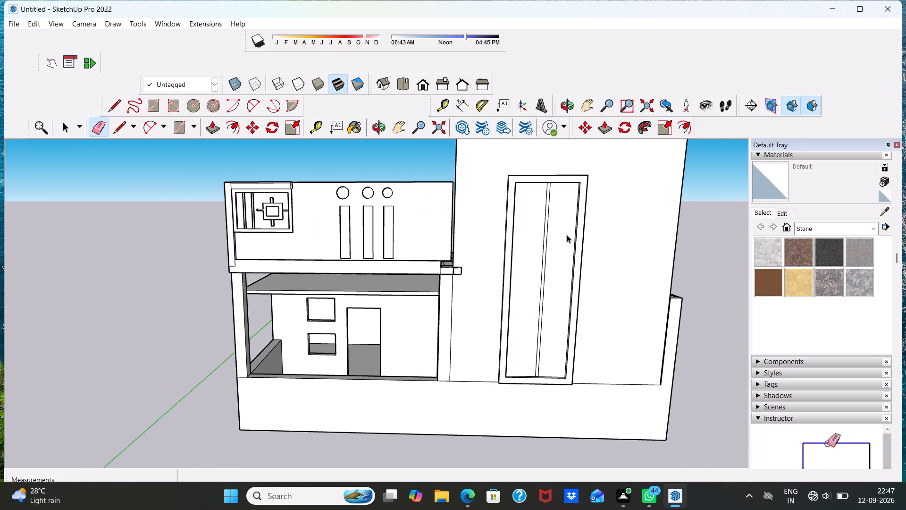
# Push/Pull the narrow vertical strip inside the tall frame outward by 3".
pyautogui.scroll(11, 546, 247)
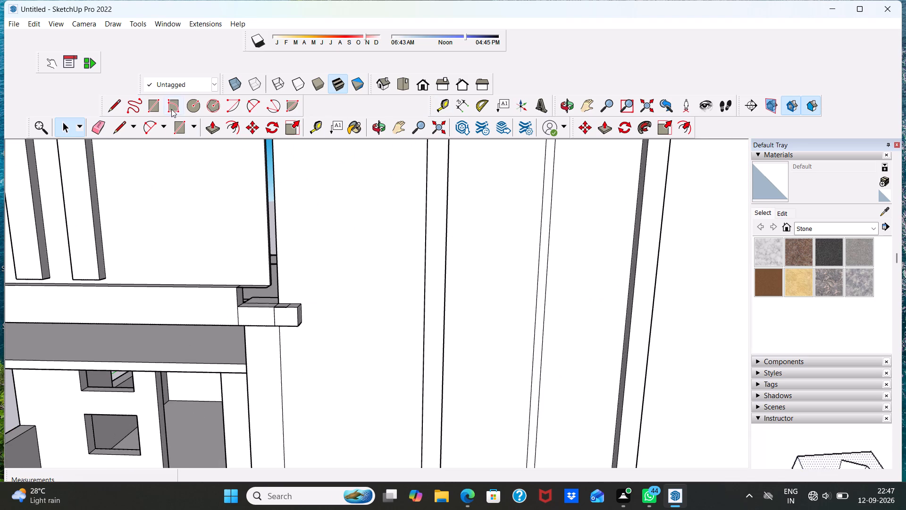
pyautogui.click(218, 127)
pyautogui.scroll(2, 544, 221)
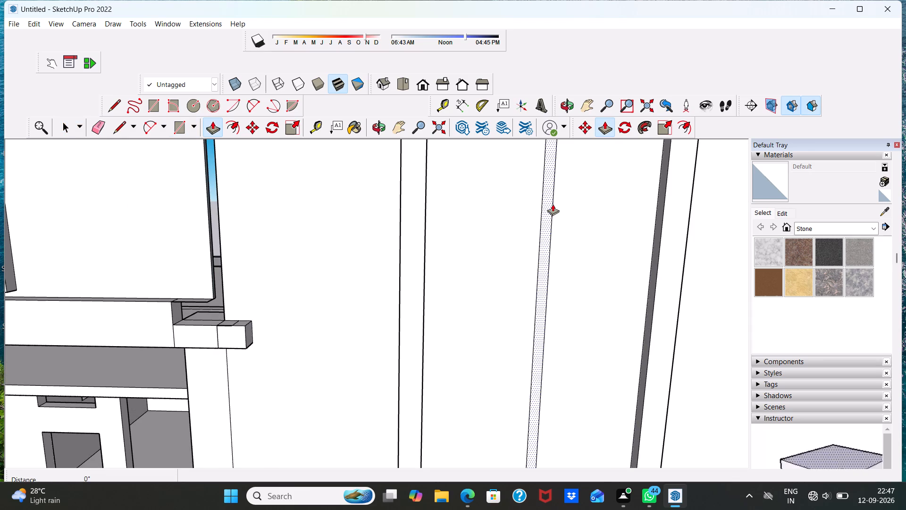
pyautogui.click(549, 210)
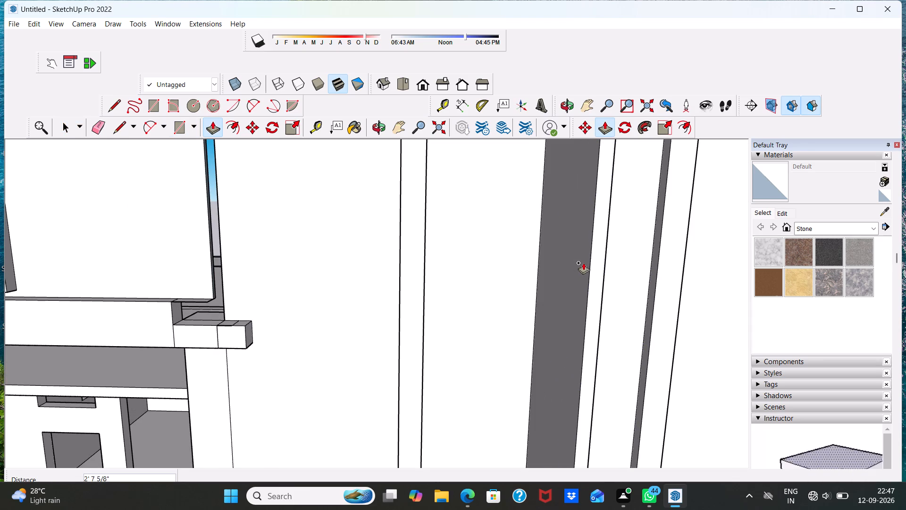
pyautogui.write('3"')
pyautogui.press('Return')
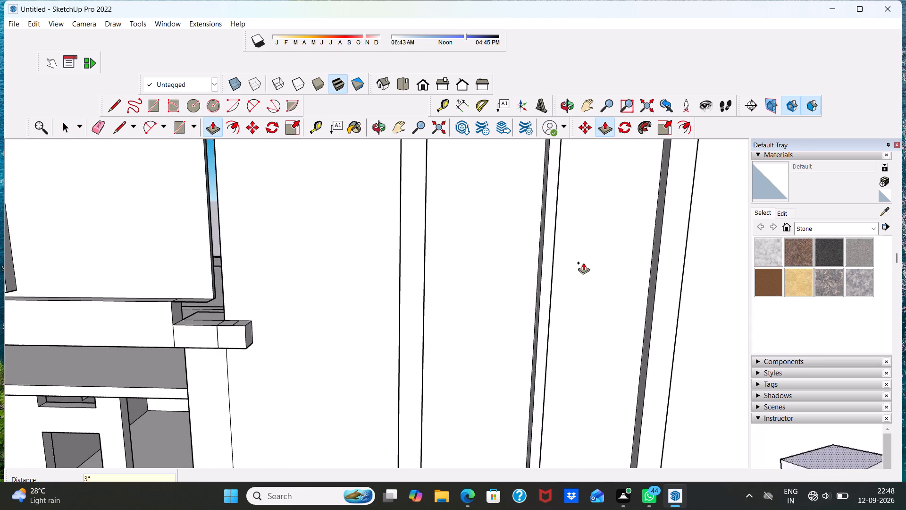
pyautogui.press('space')
# Draw a horizontal line about 2' 11/16" long across the porch-side panel's upper part, from the frame's inner edge to the raised strip.
pyautogui.moveTo(556, 282); pyautogui.dragTo(380, 259, button='middle')
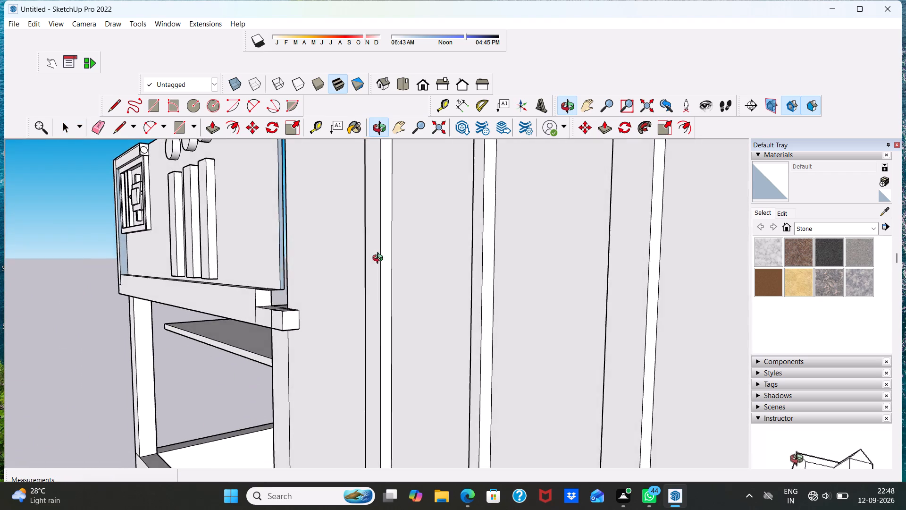
pyautogui.moveTo(380, 259); pyautogui.dragTo(383, 248, button='middle')
pyautogui.scroll(4, 383, 227)
pyautogui.scroll(-4, 383, 227)
pyautogui.scroll(2, 379, 230)
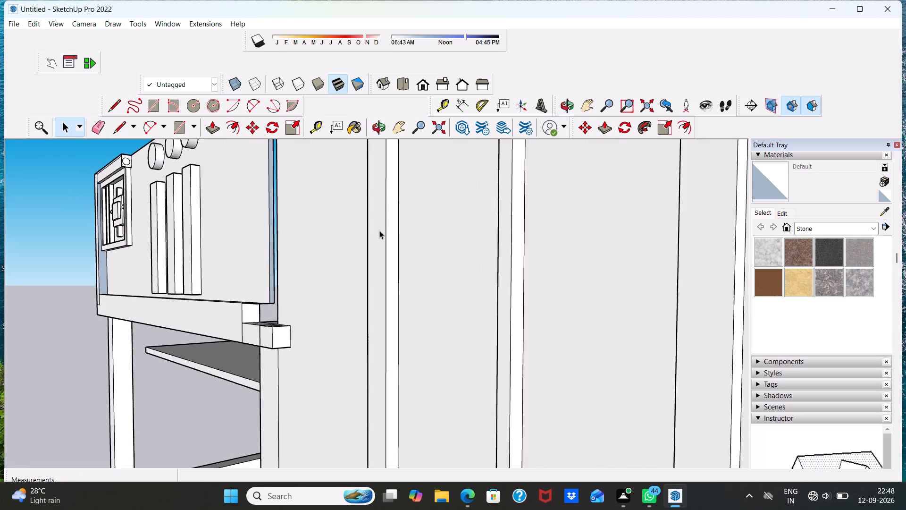
pyautogui.scroll(2, 379, 230)
pyautogui.scroll(-9, 410, 184)
pyautogui.scroll(1, 430, 232)
pyautogui.scroll(-7, 430, 231)
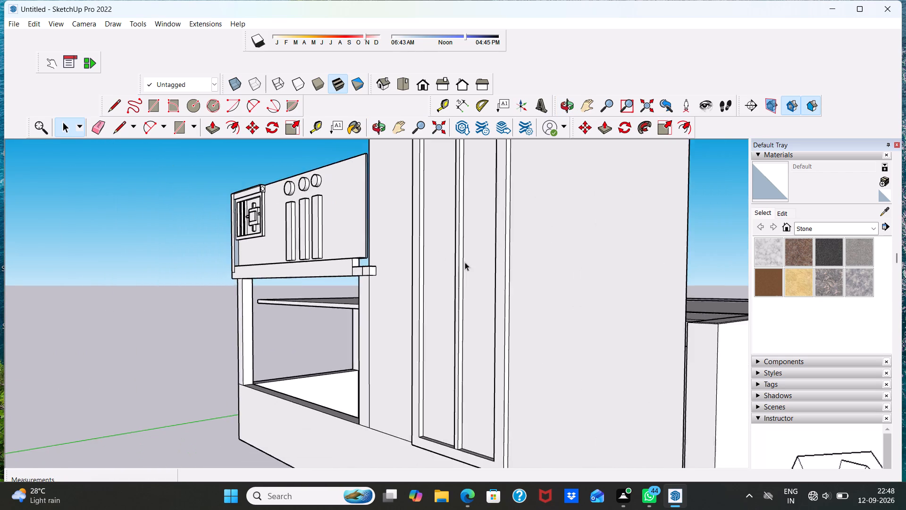
pyautogui.scroll(-1, 465, 262)
pyautogui.scroll(4, 426, 174)
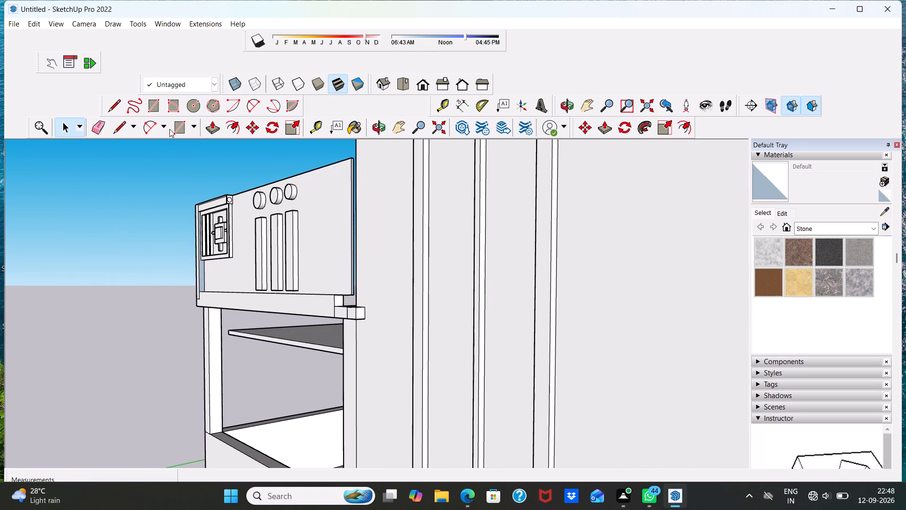
pyautogui.click(117, 126)
pyautogui.scroll(1, 389, 238)
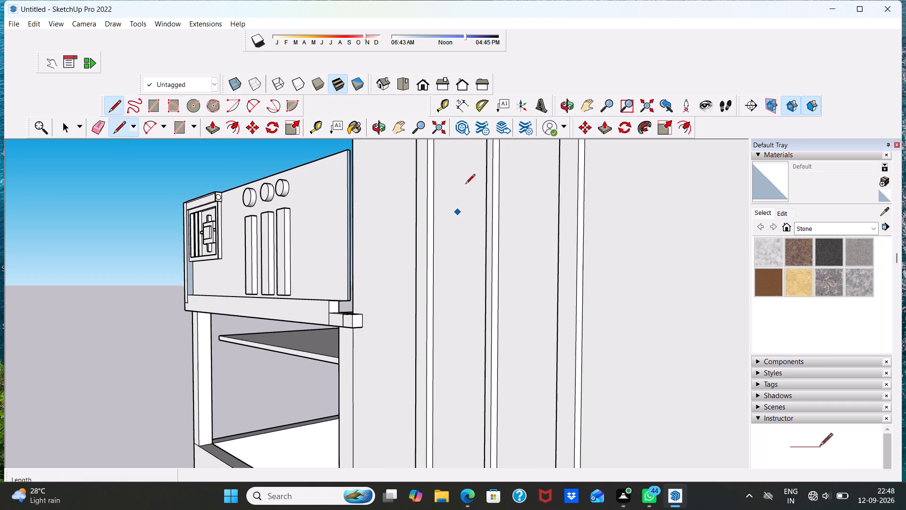
pyautogui.scroll(2, 462, 163)
pyautogui.scroll(-6, 463, 196)
pyautogui.scroll(2, 454, 221)
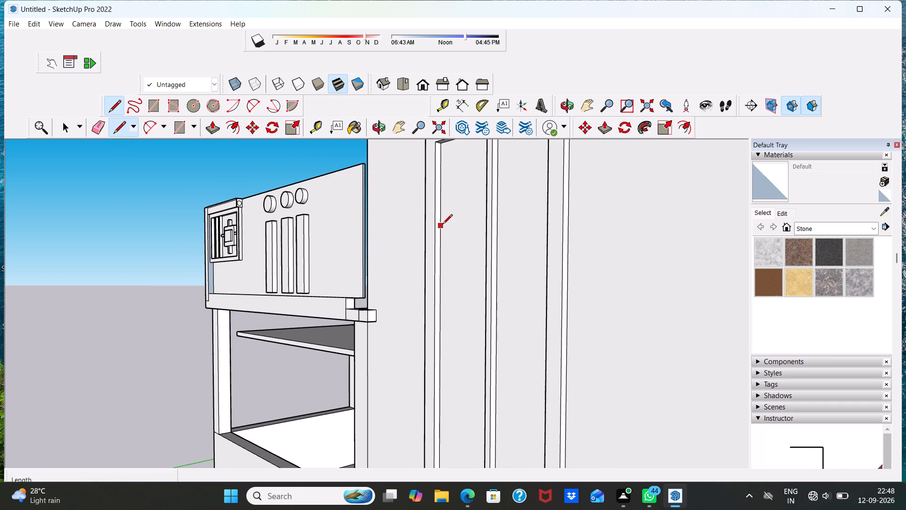
pyautogui.click(440, 229)
pyautogui.scroll(4, 478, 228)
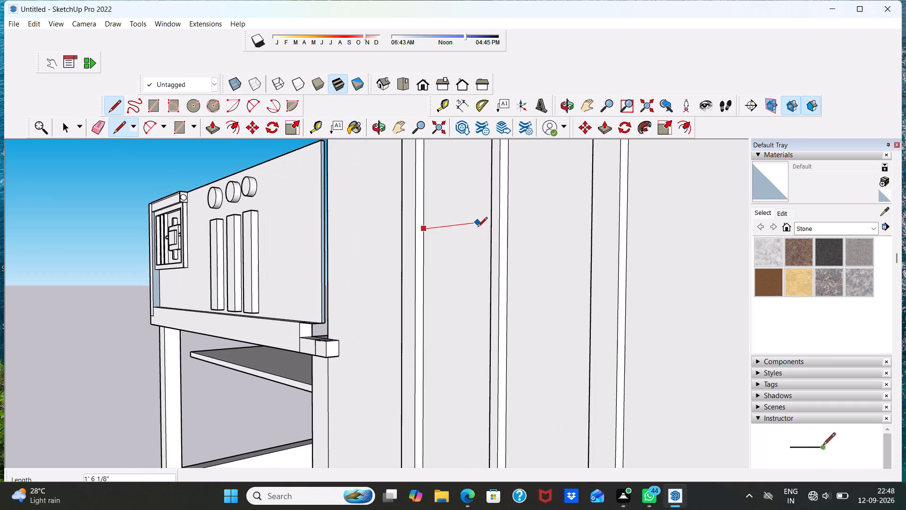
pyautogui.moveTo(478, 227); pyautogui.dragTo(559, 237, button='middle')
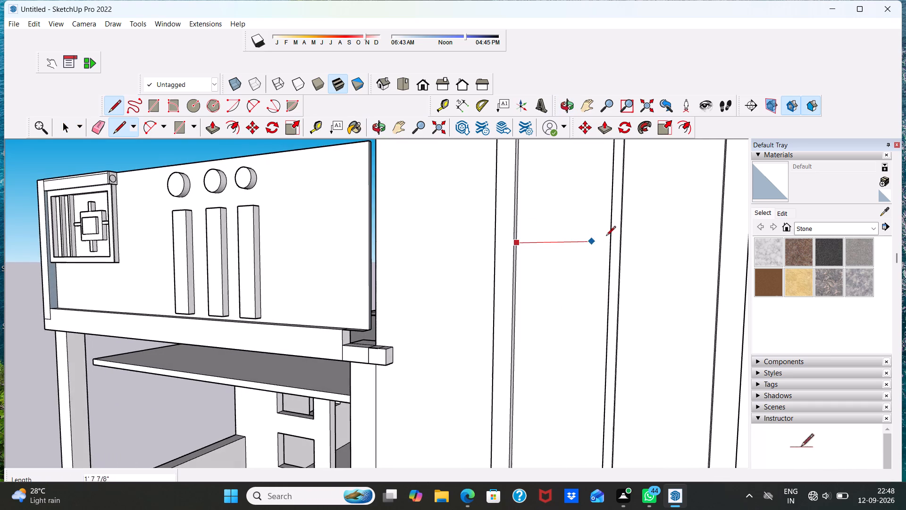
pyautogui.scroll(12, 604, 244)
pyautogui.moveTo(615, 260); pyautogui.dragTo(708, 252, button='middle')
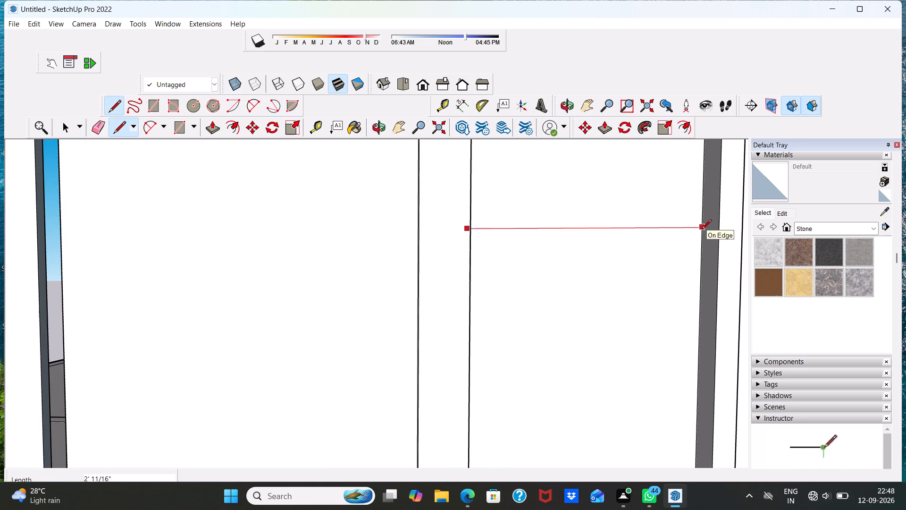
pyautogui.click(702, 230)
# Draw a matching horizontal line about 1' 9 9/16" long across the other panel, from the raised strip to the frame's far inner edge.
pyautogui.scroll(-12, 638, 209)
pyautogui.scroll(-1, 494, 287)
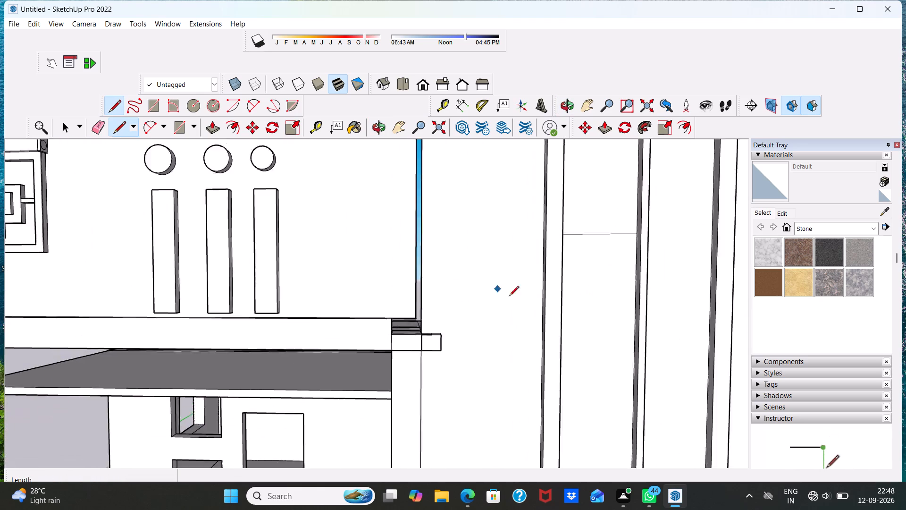
pyautogui.scroll(-5, 509, 297)
pyautogui.scroll(14, 624, 250)
pyautogui.scroll(-1, 601, 265)
pyautogui.scroll(3, 567, 252)
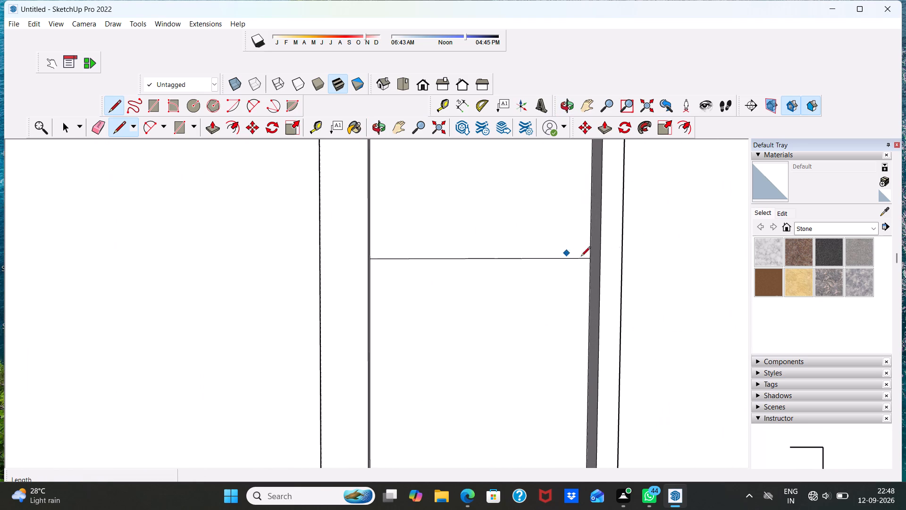
pyautogui.moveTo(638, 265); pyautogui.dragTo(469, 276, button='middle')
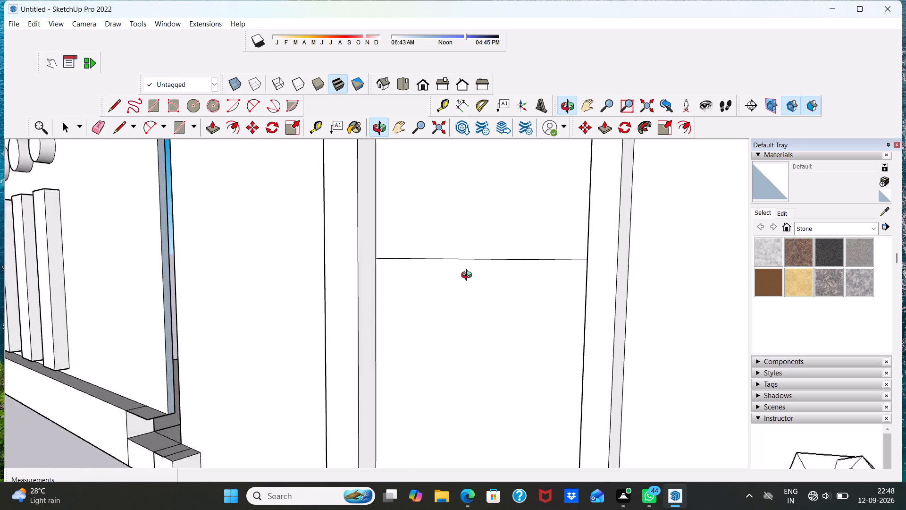
pyautogui.moveTo(469, 276); pyautogui.dragTo(463, 276, button='middle')
pyautogui.click(605, 260)
pyautogui.scroll(-1, 633, 266)
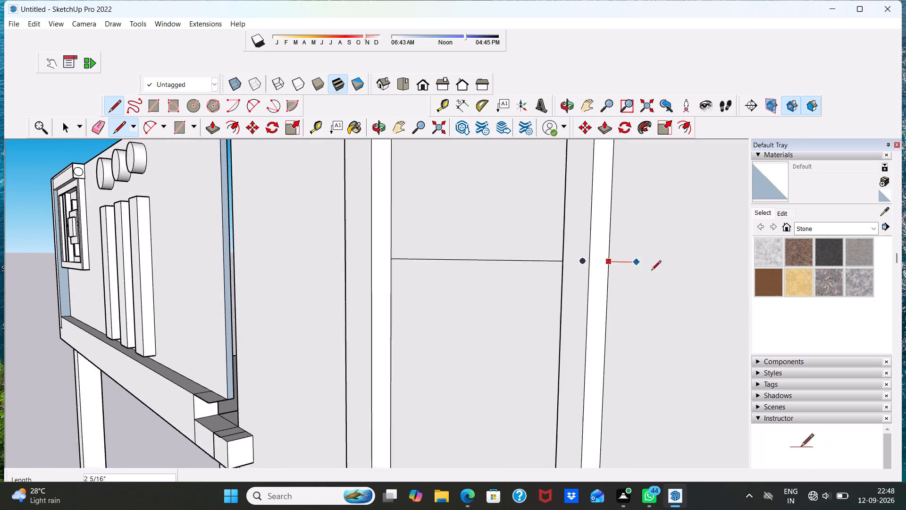
pyautogui.scroll(-20, 651, 271)
pyautogui.scroll(-2, 651, 271)
pyautogui.scroll(3, 672, 258)
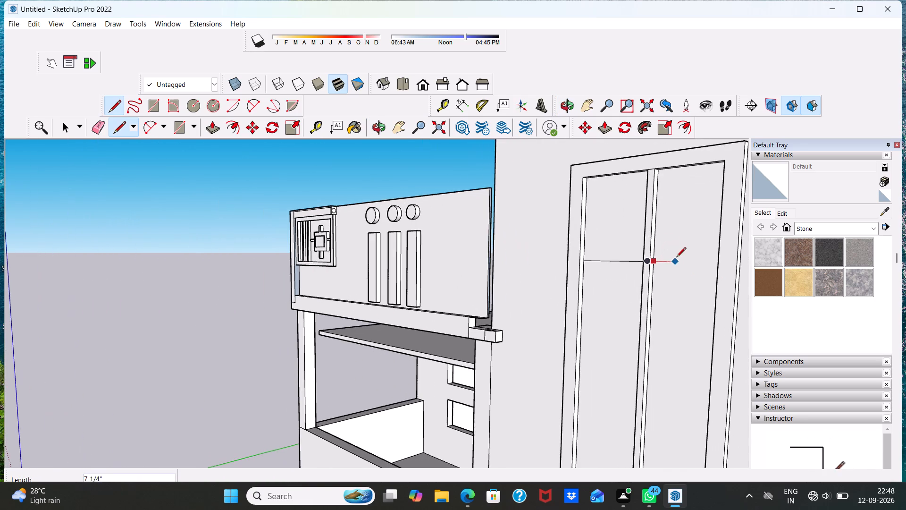
pyautogui.moveTo(676, 257); pyautogui.dragTo(757, 266, button='middle')
pyautogui.scroll(6, 736, 269)
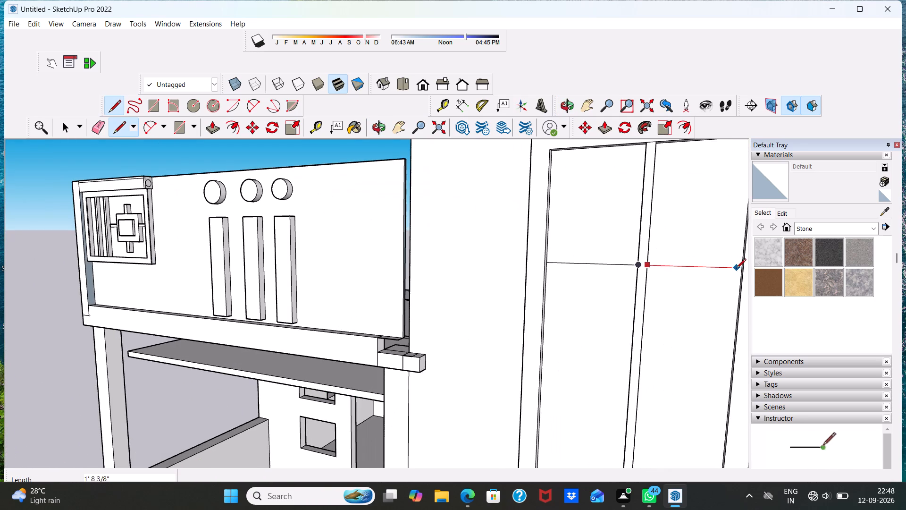
pyautogui.middleClick(736, 269)
pyautogui.scroll(10, 756, 267)
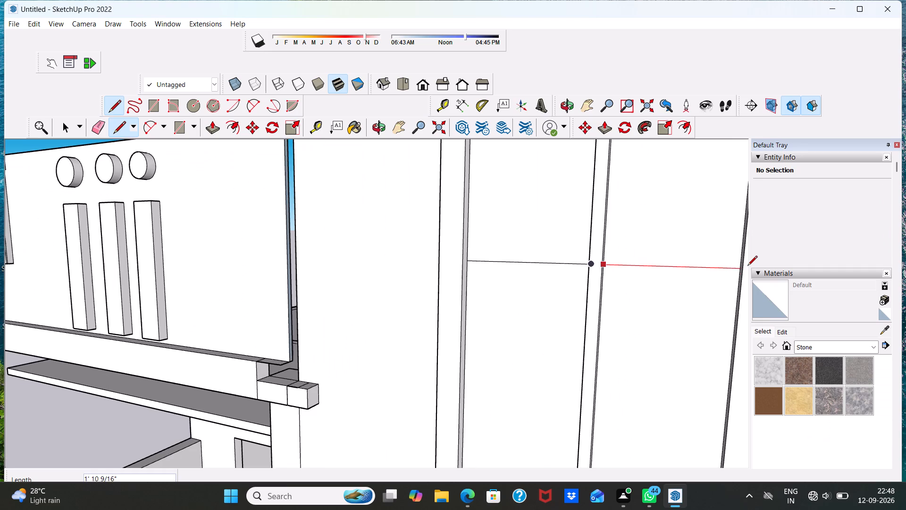
pyautogui.scroll(9, 740, 270)
pyautogui.scroll(-8, 716, 267)
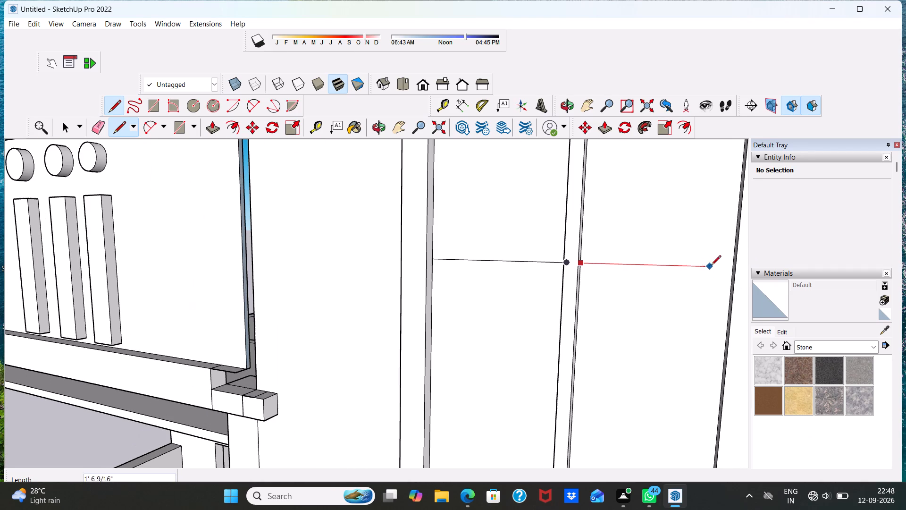
pyautogui.scroll(8, 731, 268)
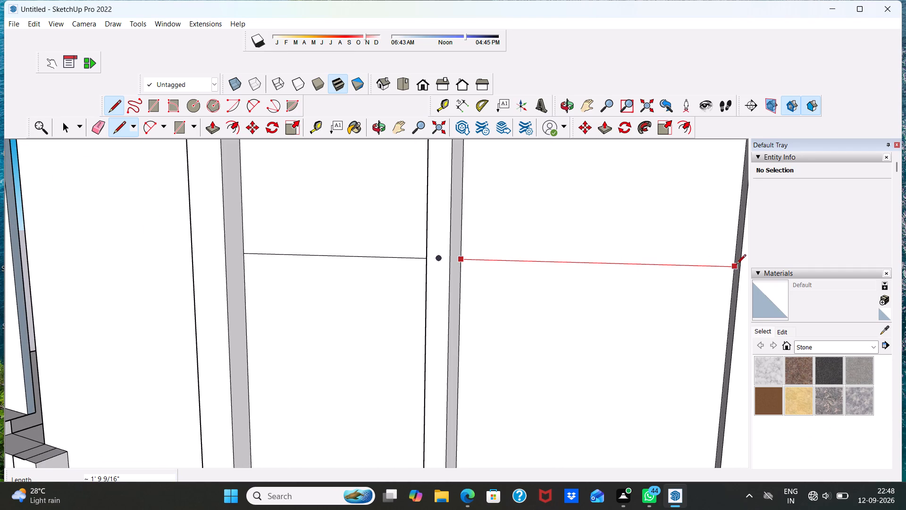
pyautogui.click(734, 267)
pyautogui.scroll(-4, 732, 262)
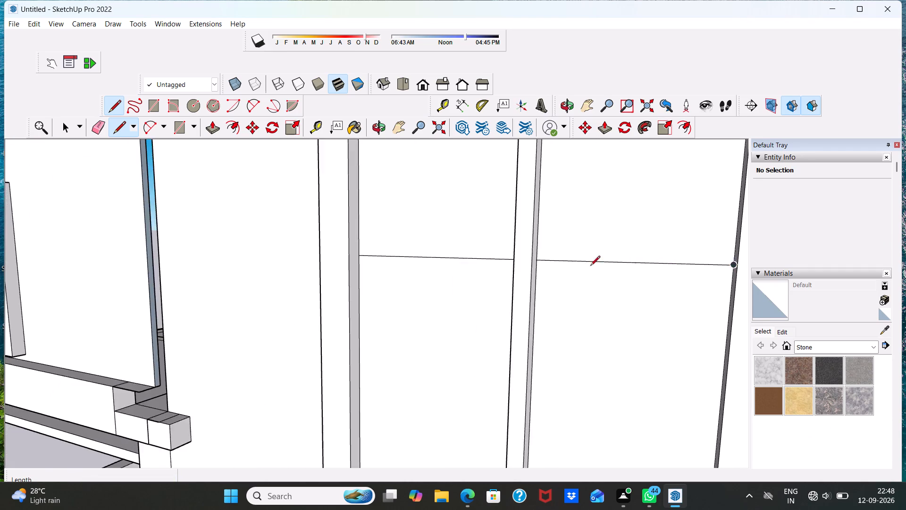
pyautogui.scroll(-16, 590, 266)
pyautogui.scroll(-4, 489, 309)
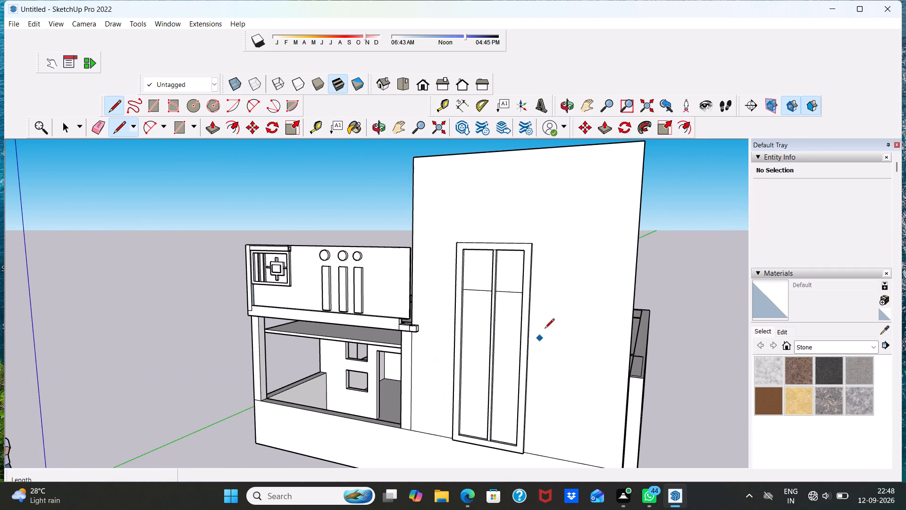
pyautogui.press('space')
# Draw a second horizontal line about 2' 11/16" long across the porch-side panel, below the first, from the frame's inner edge to the raised strip.
pyautogui.scroll(3, 492, 306)
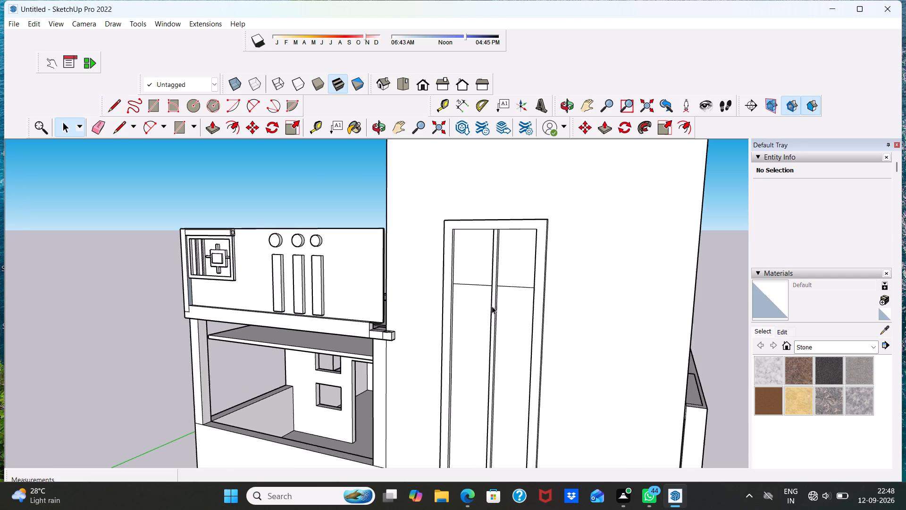
pyautogui.scroll(5, 493, 333)
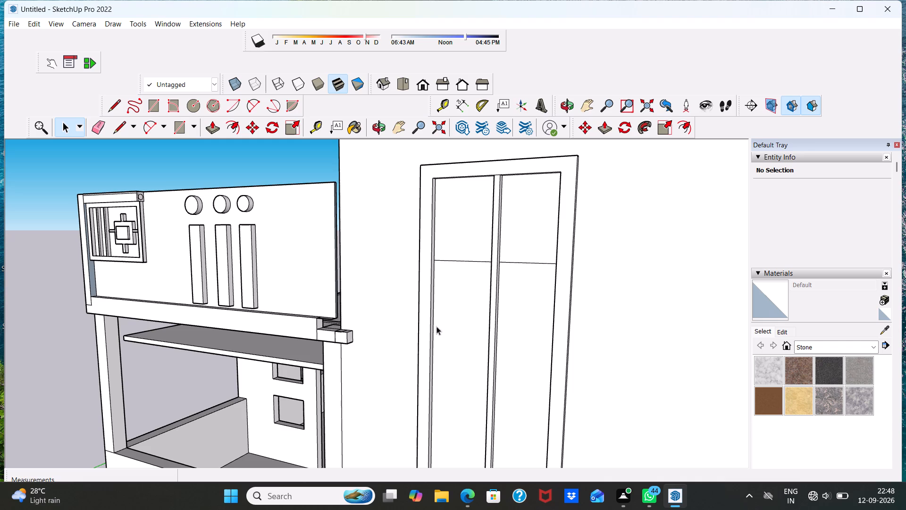
pyautogui.scroll(2, 476, 354)
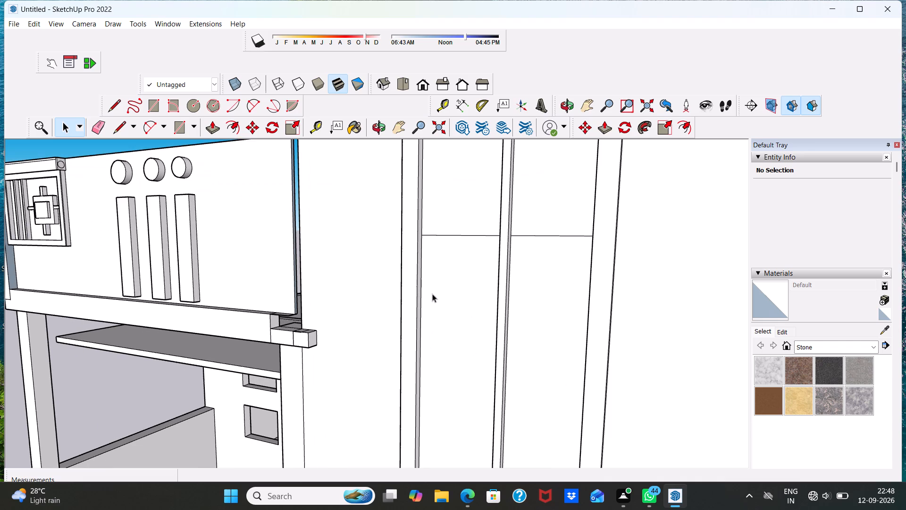
pyautogui.click(115, 127)
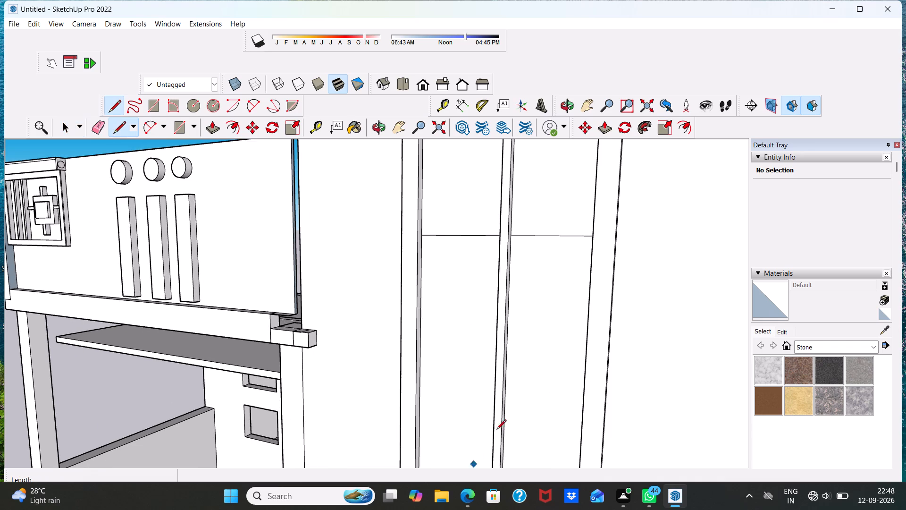
pyautogui.scroll(-15, 501, 402)
pyautogui.scroll(5, 457, 403)
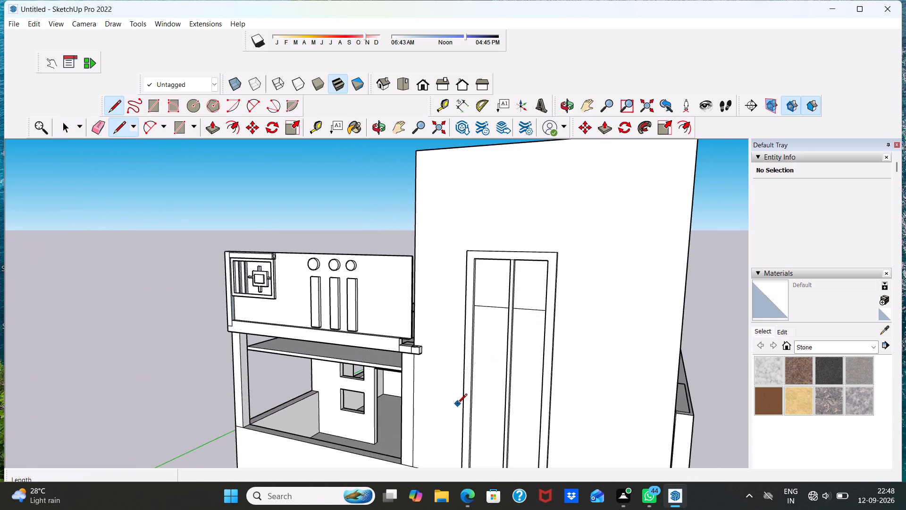
pyautogui.scroll(11, 483, 378)
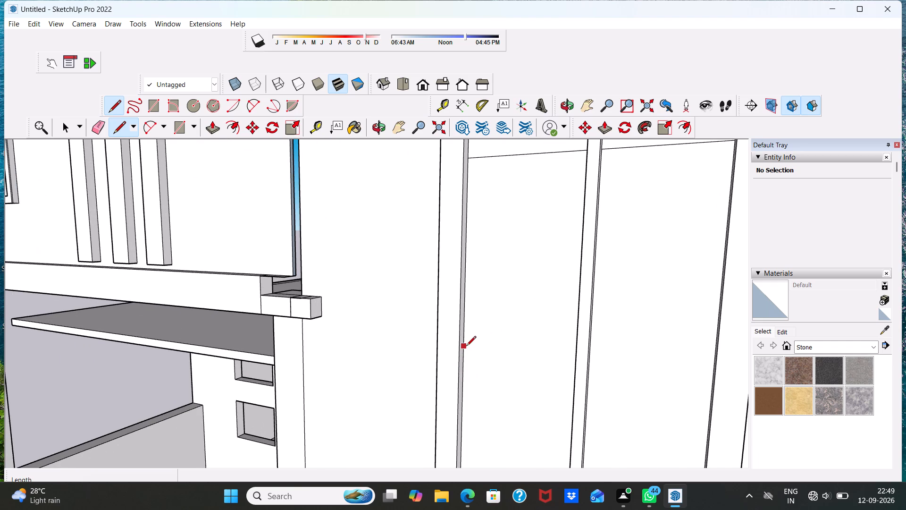
pyautogui.click(466, 346)
pyautogui.scroll(1, 551, 359)
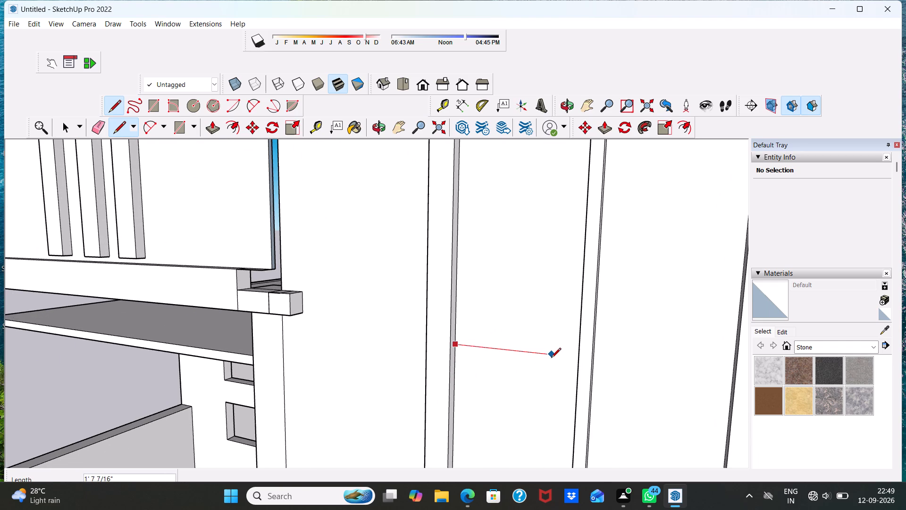
pyautogui.moveTo(551, 358); pyautogui.dragTo(626, 356, button='middle')
pyautogui.scroll(3, 611, 349)
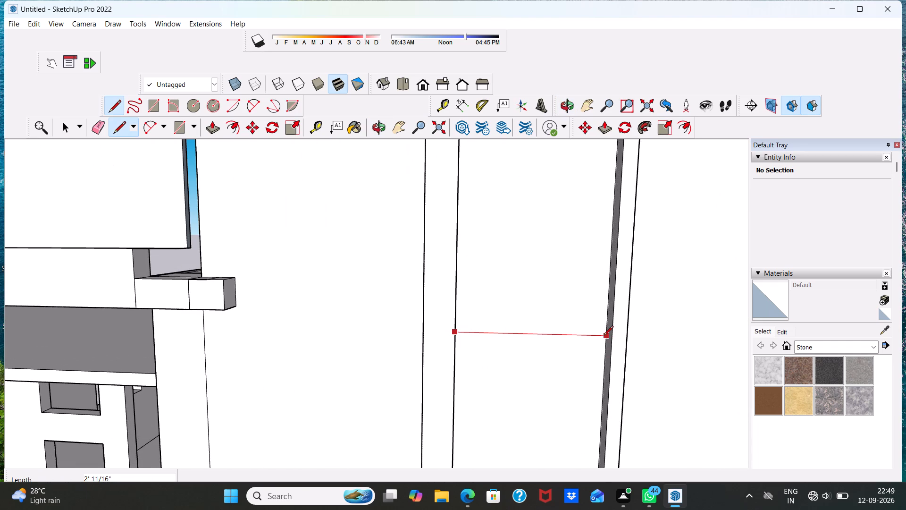
pyautogui.click(604, 336)
# Continue the second horizontal line across the other panel, about 1' 9 9/16" long, from the raised strip to the frame's far inner edge.
pyautogui.moveTo(635, 342); pyautogui.dragTo(514, 296, button='middle')
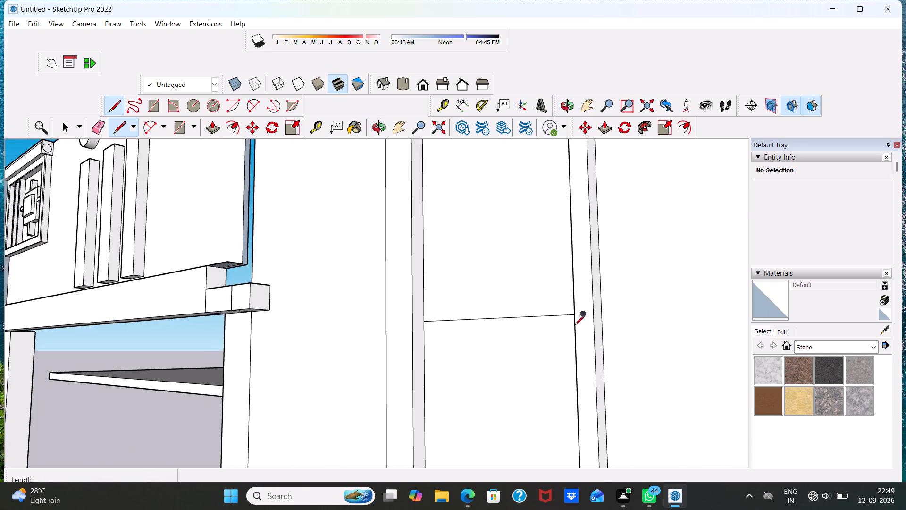
pyautogui.scroll(7, 611, 330)
pyautogui.click(594, 301)
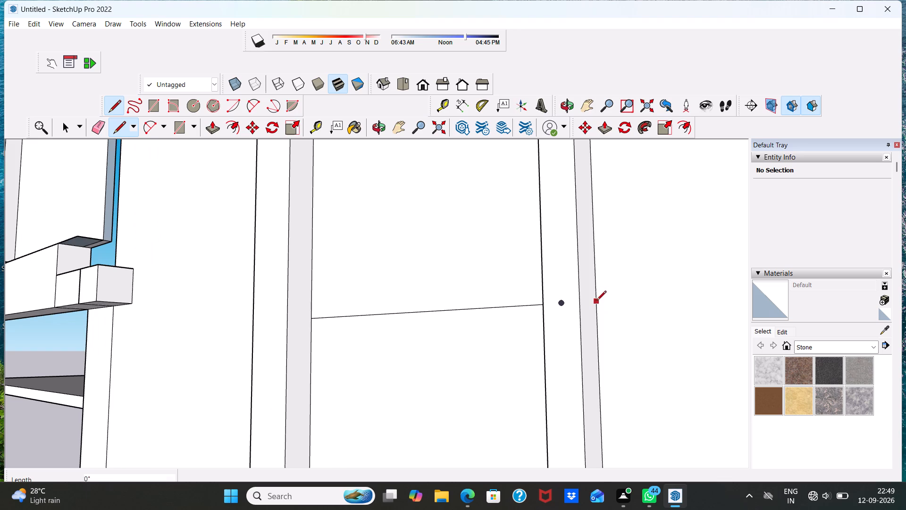
pyautogui.scroll(-20, 621, 311)
pyautogui.scroll(-5, 621, 311)
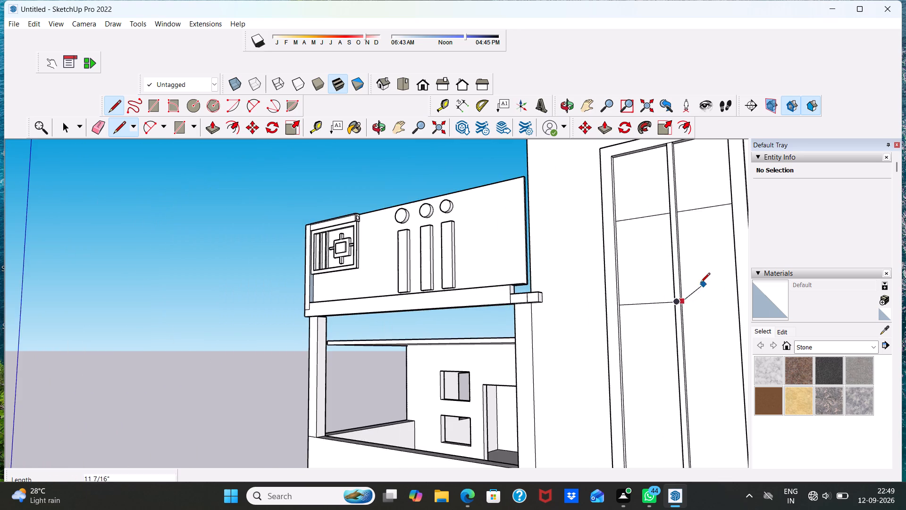
pyautogui.scroll(9, 705, 297)
pyautogui.scroll(-9, 650, 278)
pyautogui.moveTo(680, 288); pyautogui.dragTo(734, 293, button='middle')
pyautogui.scroll(13, 693, 296)
pyautogui.scroll(-7, 707, 311)
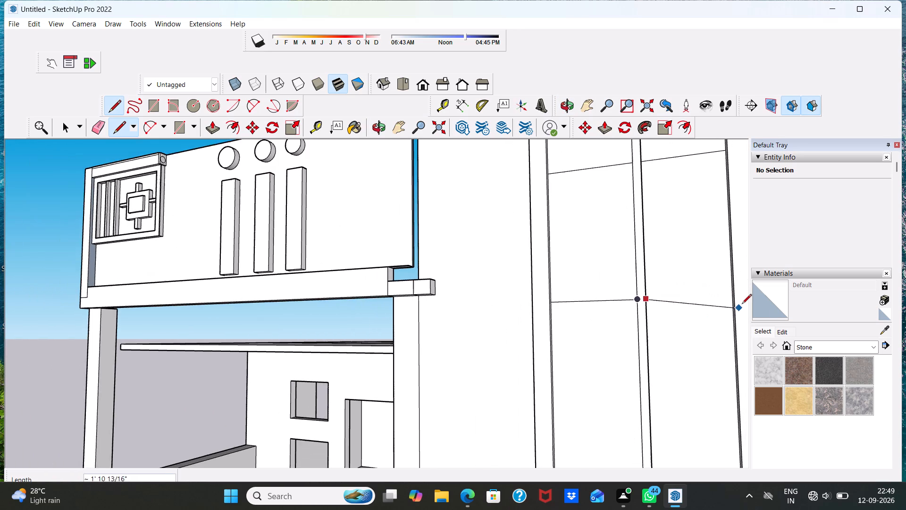
pyautogui.scroll(9, 722, 302)
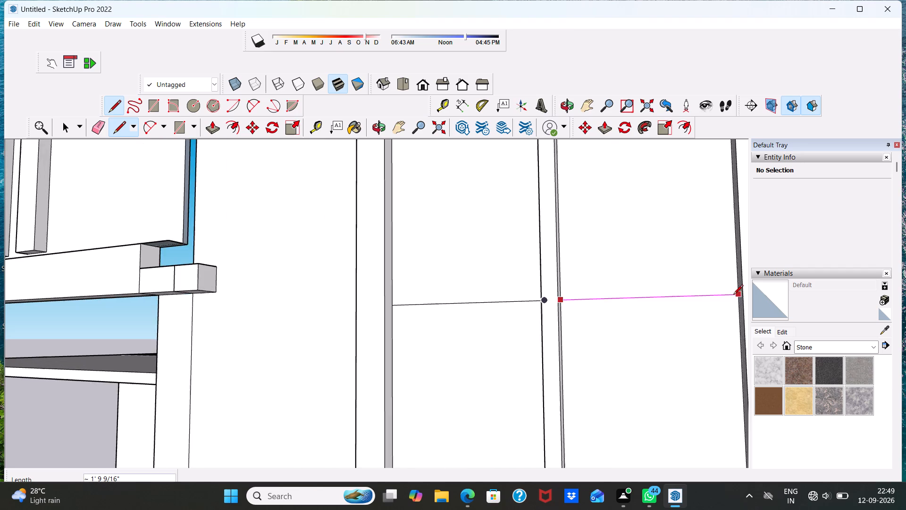
pyautogui.scroll(1, 731, 295)
pyautogui.click(738, 294)
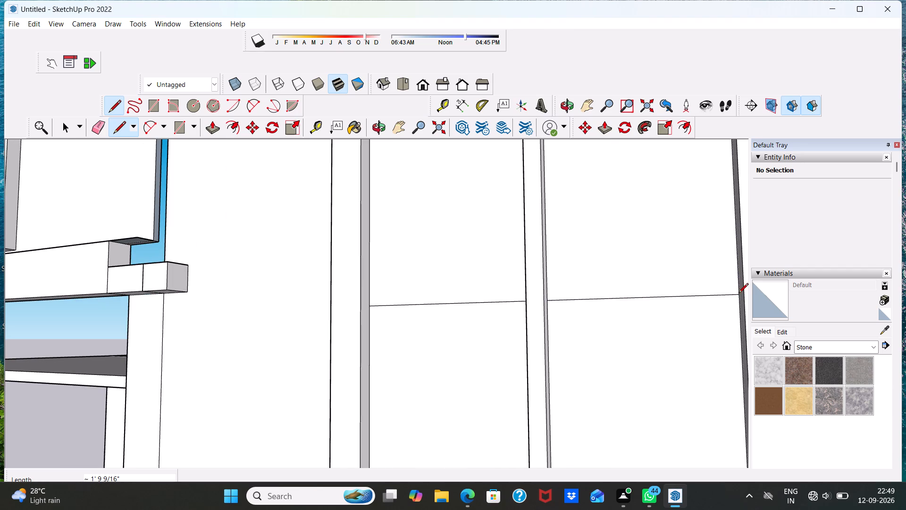
# Draw a third horizontal line about 2' 11/16" long across the porch-side panel's lower part, from the frame's inner edge to the raised strip.
pyautogui.scroll(-20, 717, 290)
pyautogui.scroll(-2, 717, 290)
pyautogui.scroll(4, 615, 384)
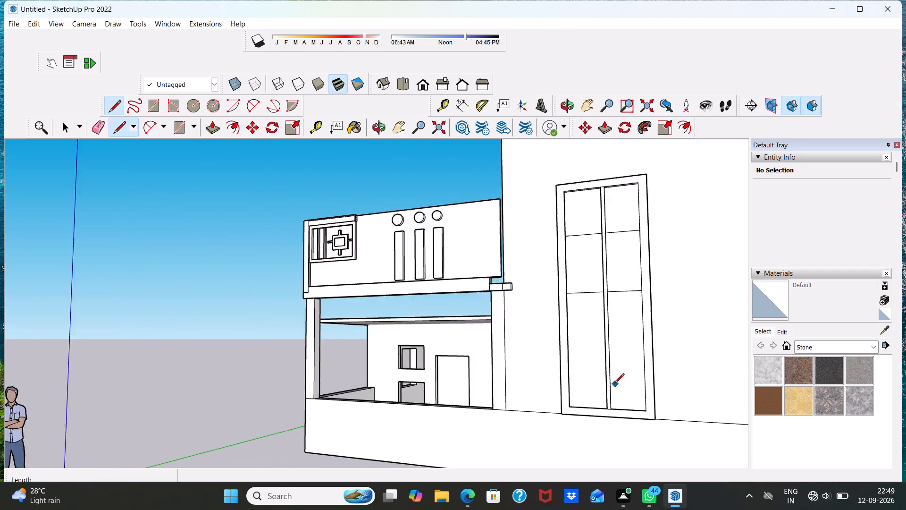
pyautogui.scroll(1, 614, 384)
pyautogui.scroll(-2, 614, 383)
pyautogui.scroll(4, 551, 340)
pyautogui.scroll(-1, 551, 343)
pyautogui.moveTo(590, 365); pyautogui.dragTo(502, 367, button='middle')
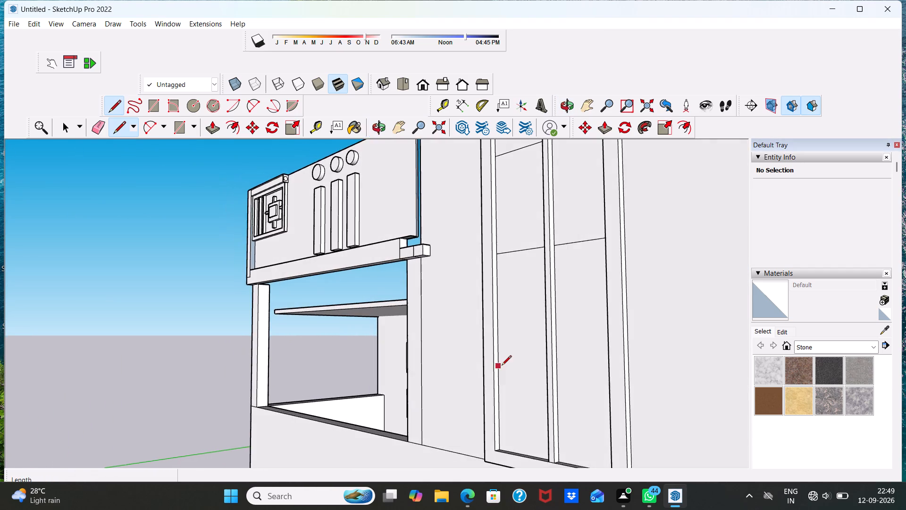
pyautogui.scroll(4, 502, 365)
pyautogui.click(499, 359)
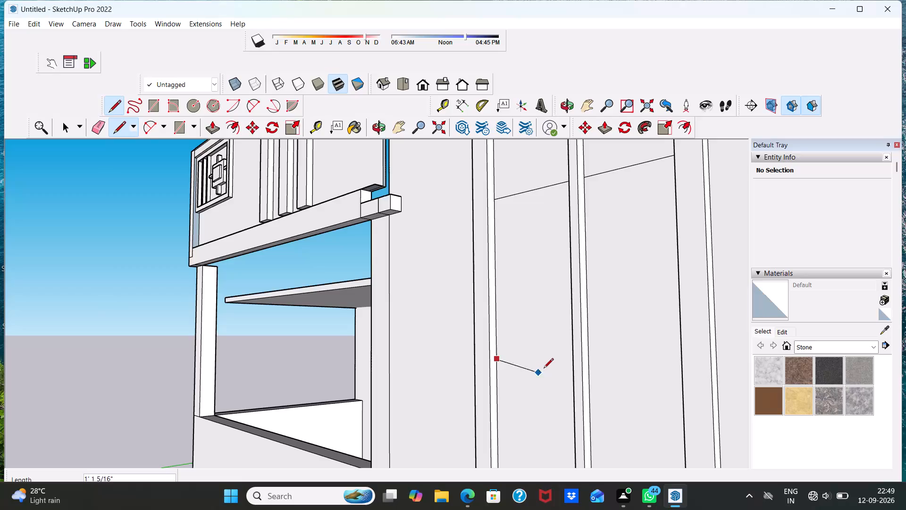
pyautogui.scroll(1, 558, 354)
pyautogui.moveTo(558, 353); pyautogui.dragTo(615, 356, button='middle')
pyautogui.scroll(1, 546, 362)
pyautogui.moveTo(623, 361); pyautogui.dragTo(696, 355, button='middle')
pyautogui.scroll(4, 660, 368)
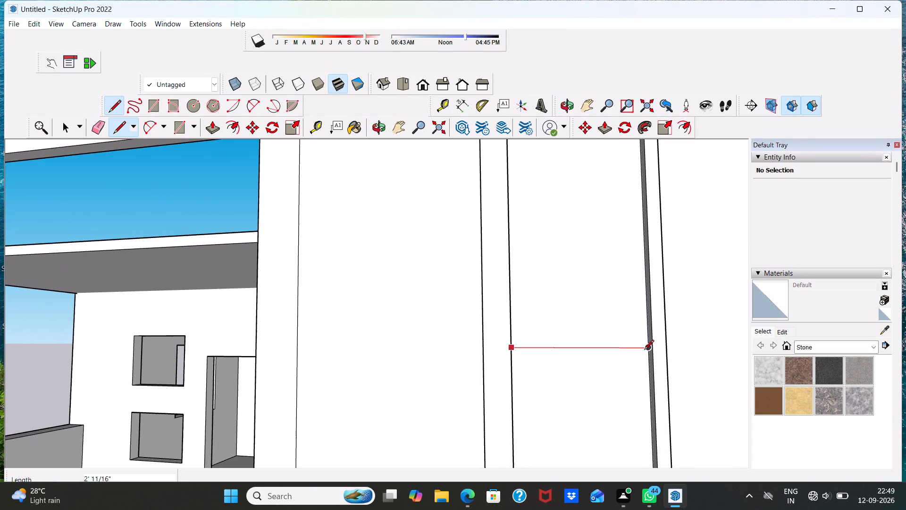
pyautogui.click(648, 348)
# Continue the third horizontal line across the other panel, about 1' 9 9/16" long, from the raised strip to the frame's far inner edge.
pyautogui.scroll(-3, 648, 338)
pyautogui.moveTo(678, 338); pyautogui.dragTo(509, 308, button='middle')
pyautogui.scroll(2, 524, 309)
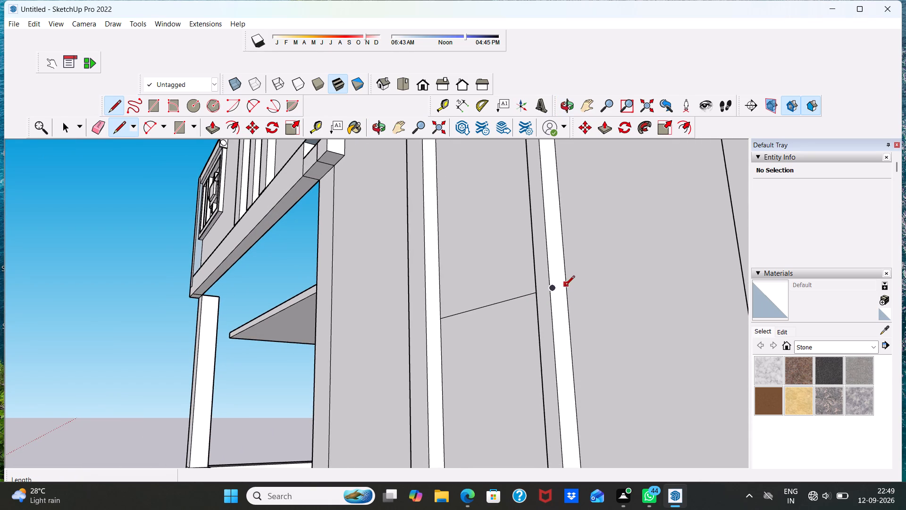
pyautogui.click(564, 285)
pyautogui.scroll(-2, 598, 314)
pyautogui.scroll(-4, 670, 310)
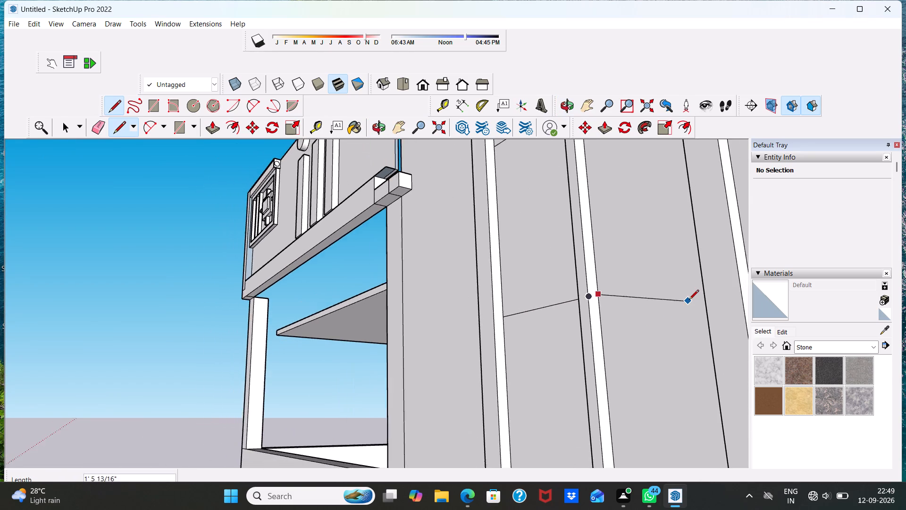
pyautogui.scroll(3, 689, 300)
pyautogui.scroll(-4, 696, 257)
pyautogui.moveTo(688, 266); pyautogui.dragTo(744, 266, button='middle')
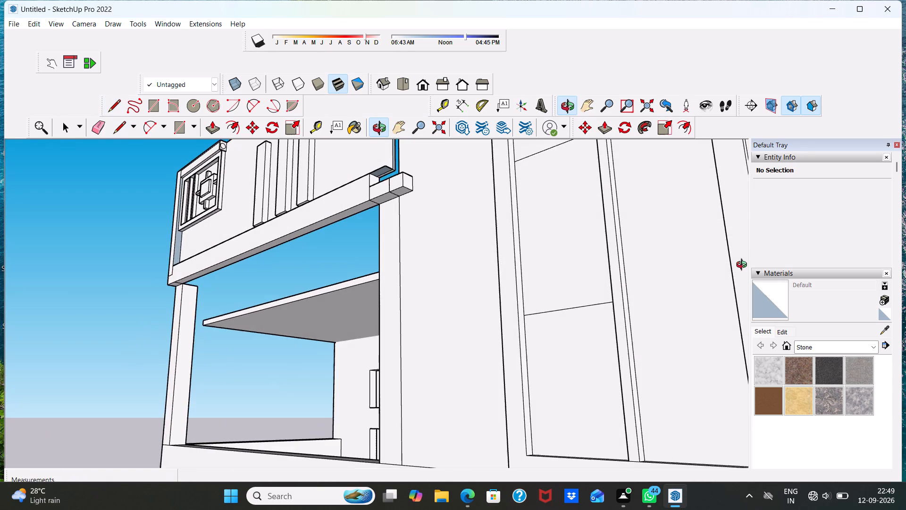
pyautogui.scroll(7, 731, 261)
pyautogui.scroll(-1, 730, 280)
pyautogui.scroll(-1, 670, 286)
pyautogui.scroll(2, 679, 285)
pyautogui.scroll(-3, 680, 281)
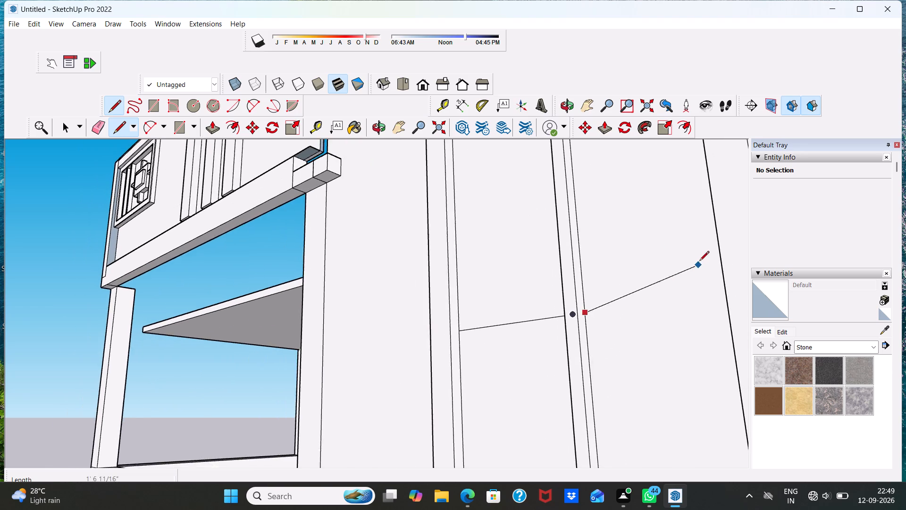
pyautogui.scroll(1, 700, 259)
pyautogui.scroll(-3, 700, 259)
pyautogui.moveTo(715, 293); pyautogui.dragTo(751, 293, button='middle')
pyautogui.scroll(-4, 721, 293)
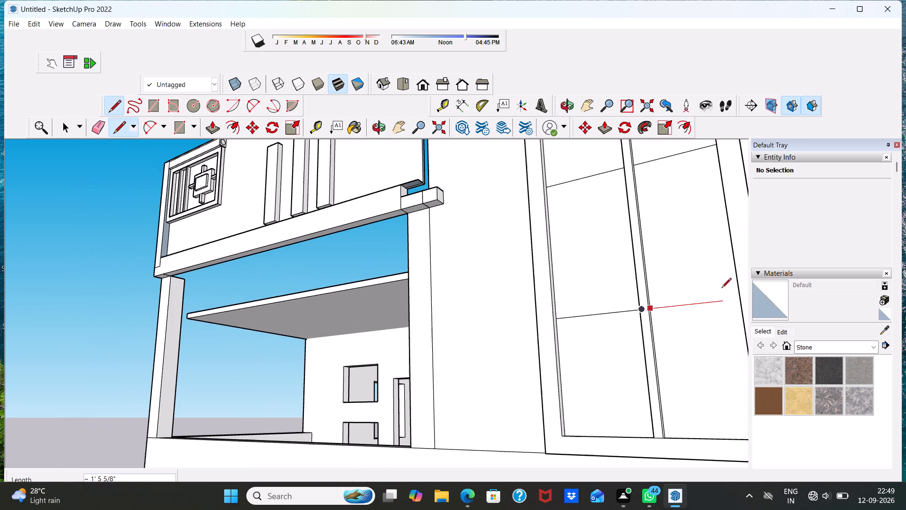
pyautogui.scroll(9, 729, 299)
pyautogui.scroll(-11, 724, 296)
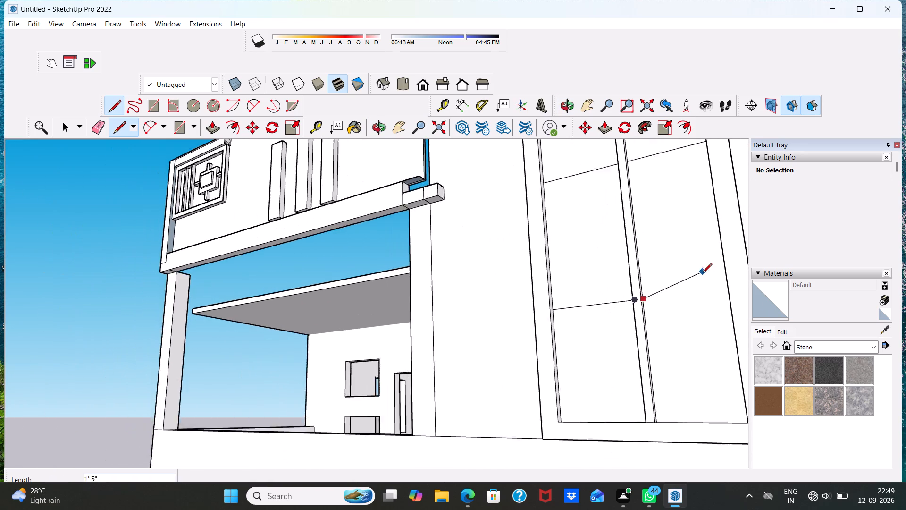
pyautogui.scroll(7, 706, 296)
pyautogui.scroll(-2, 706, 297)
pyautogui.moveTo(706, 297); pyautogui.dragTo(778, 312, button='middle')
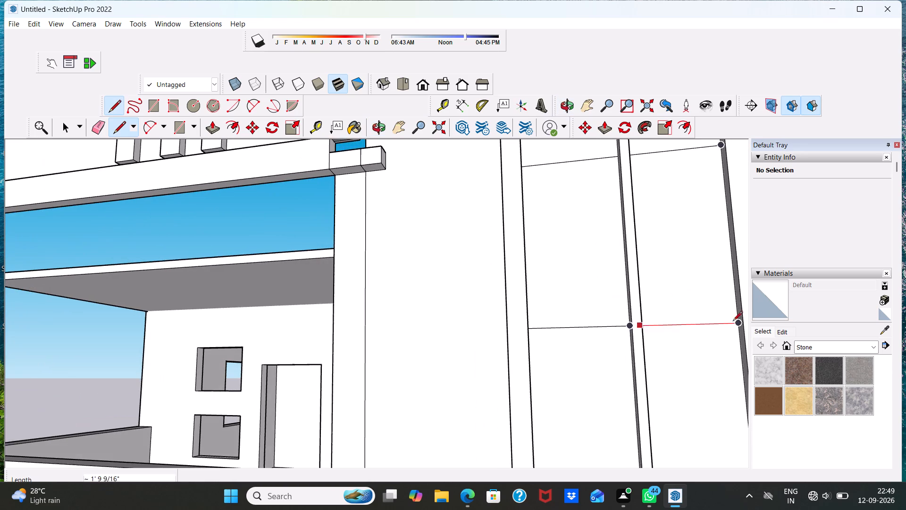
pyautogui.scroll(1, 731, 324)
pyautogui.click(737, 323)
pyautogui.scroll(-3, 730, 314)
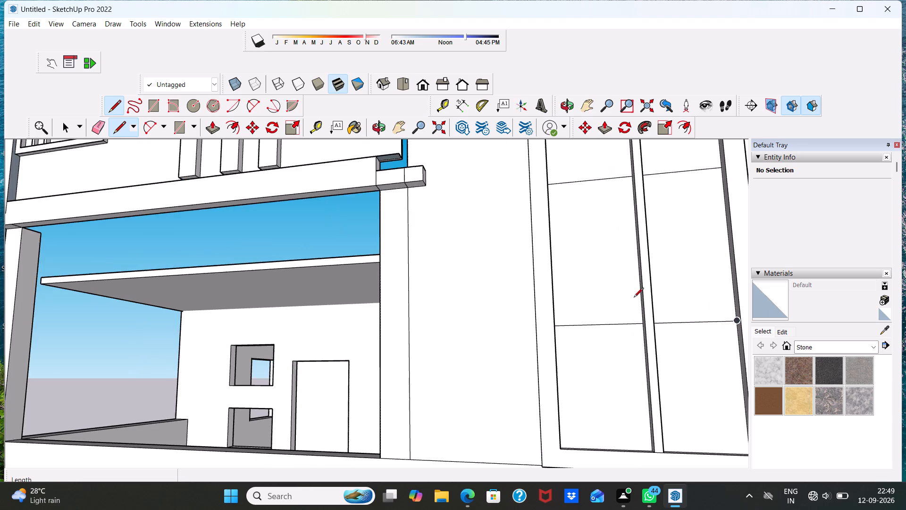
pyautogui.scroll(-1, 644, 310)
pyautogui.press('space')
# Place a vertical guide down the middle of the porch-side panel, about 1' 5/16" from the frame's inner edge.
pyautogui.scroll(-12, 645, 223)
pyautogui.scroll(-1, 602, 336)
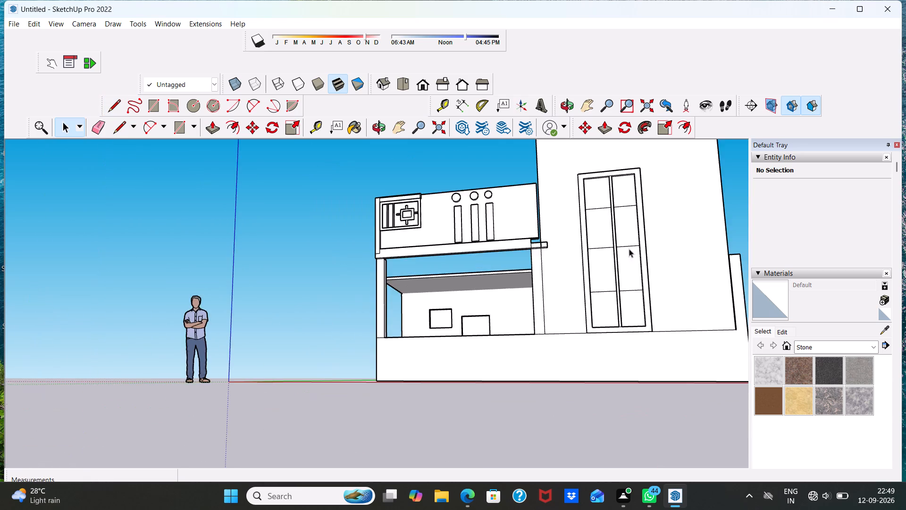
pyautogui.scroll(11, 595, 176)
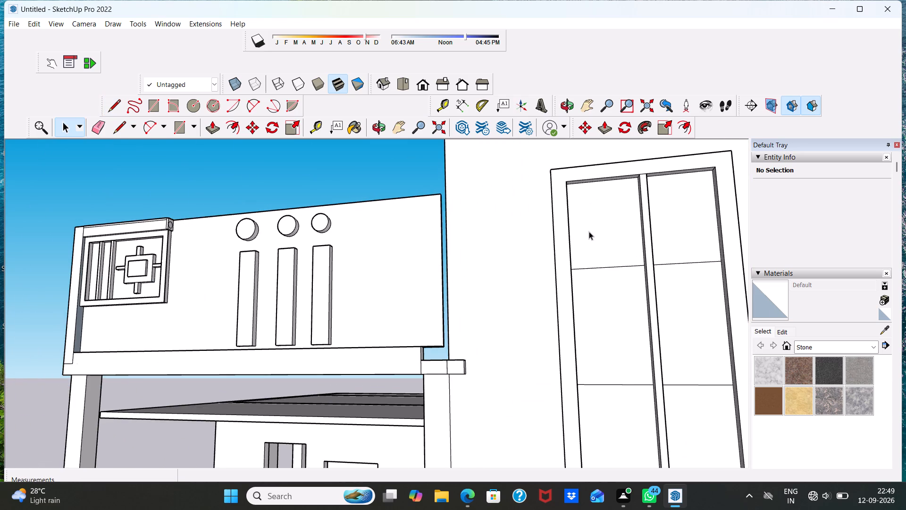
pyautogui.moveTo(589, 231); pyautogui.dragTo(504, 263, button='middle')
pyautogui.scroll(2, 431, 198)
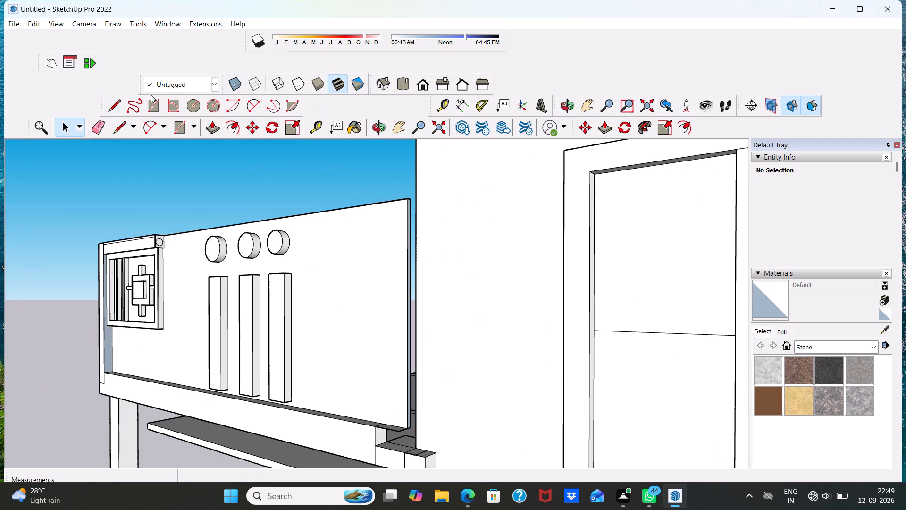
pyautogui.click(317, 125)
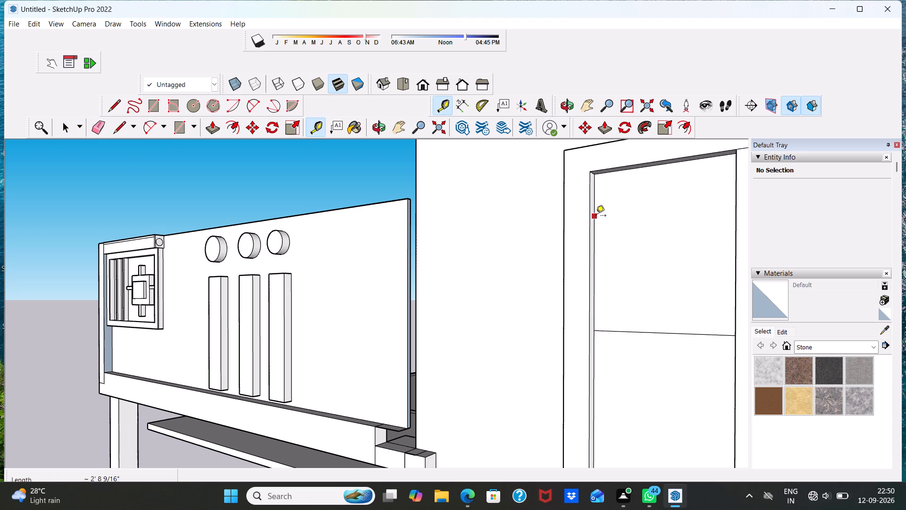
pyautogui.click(596, 216)
pyautogui.click(660, 221)
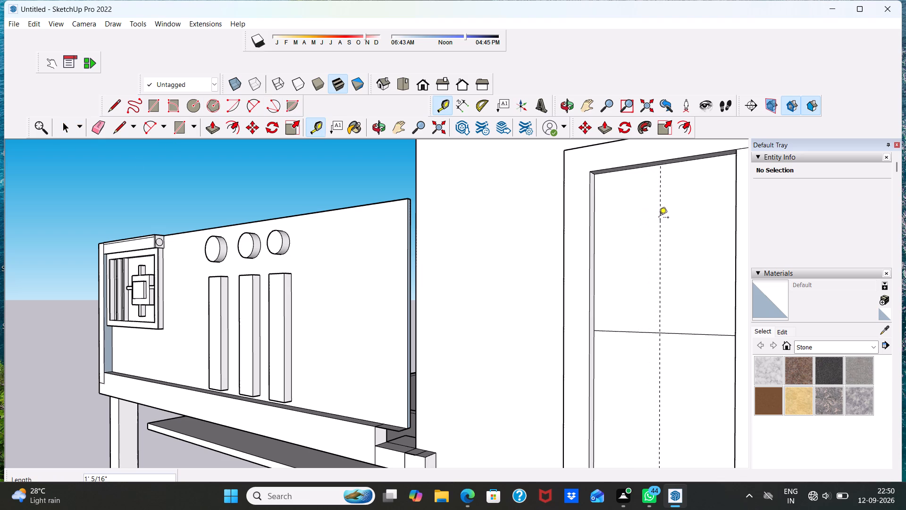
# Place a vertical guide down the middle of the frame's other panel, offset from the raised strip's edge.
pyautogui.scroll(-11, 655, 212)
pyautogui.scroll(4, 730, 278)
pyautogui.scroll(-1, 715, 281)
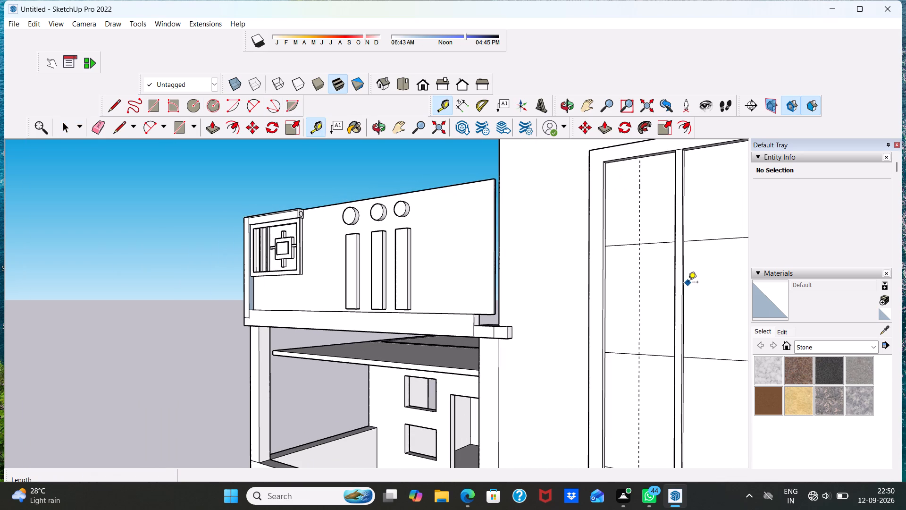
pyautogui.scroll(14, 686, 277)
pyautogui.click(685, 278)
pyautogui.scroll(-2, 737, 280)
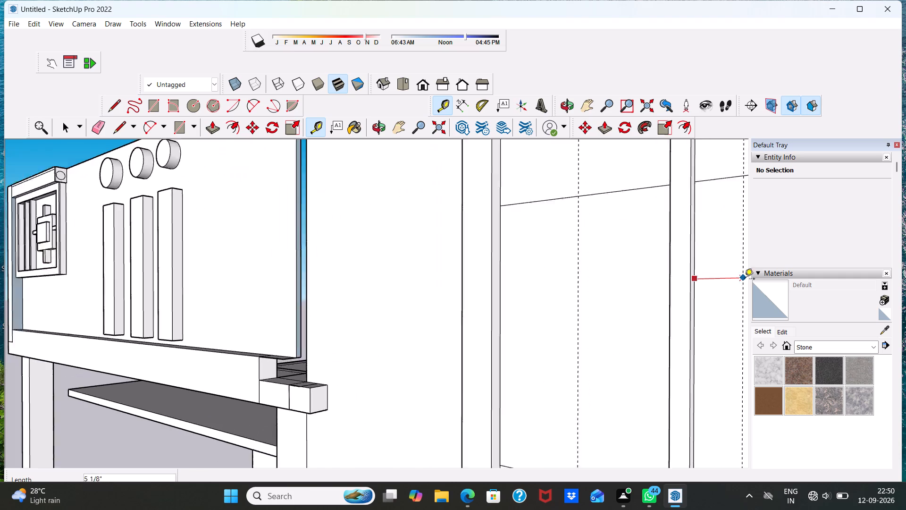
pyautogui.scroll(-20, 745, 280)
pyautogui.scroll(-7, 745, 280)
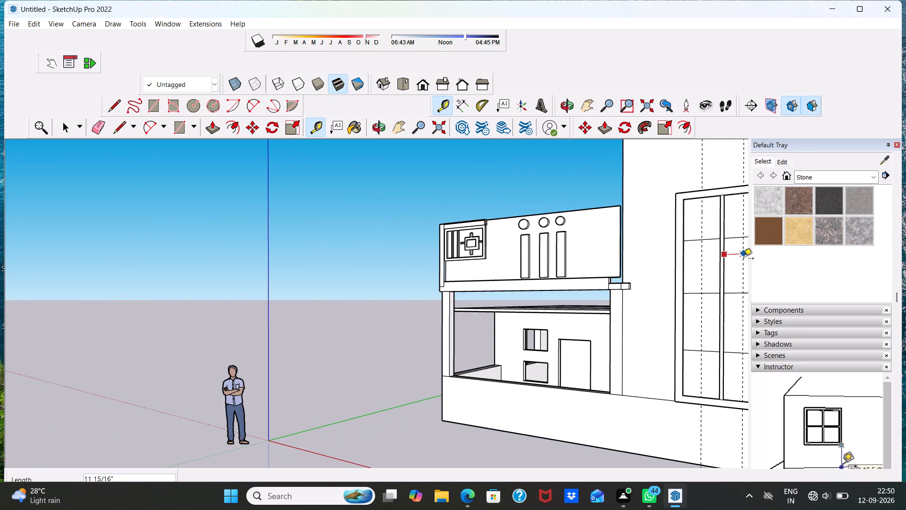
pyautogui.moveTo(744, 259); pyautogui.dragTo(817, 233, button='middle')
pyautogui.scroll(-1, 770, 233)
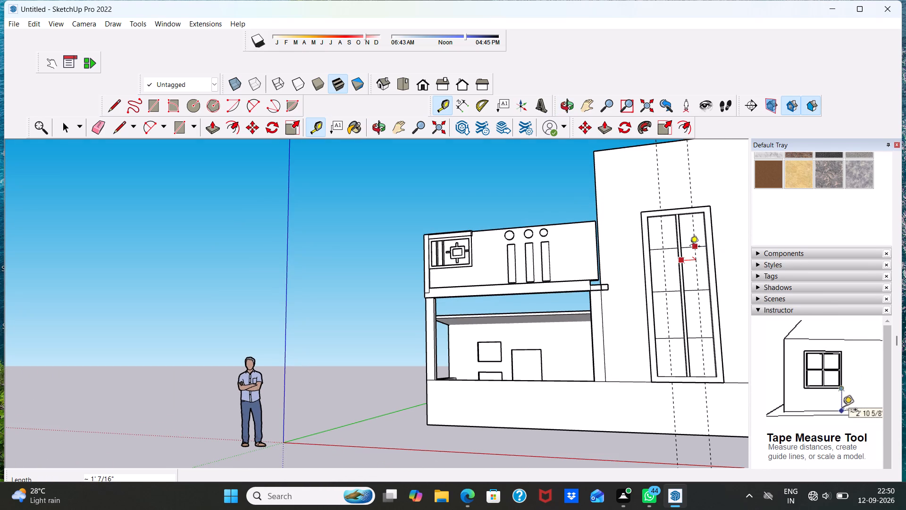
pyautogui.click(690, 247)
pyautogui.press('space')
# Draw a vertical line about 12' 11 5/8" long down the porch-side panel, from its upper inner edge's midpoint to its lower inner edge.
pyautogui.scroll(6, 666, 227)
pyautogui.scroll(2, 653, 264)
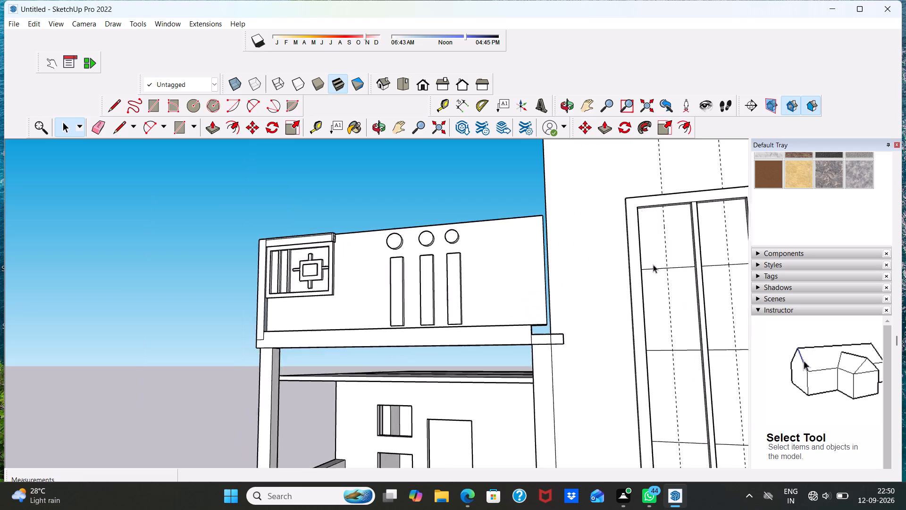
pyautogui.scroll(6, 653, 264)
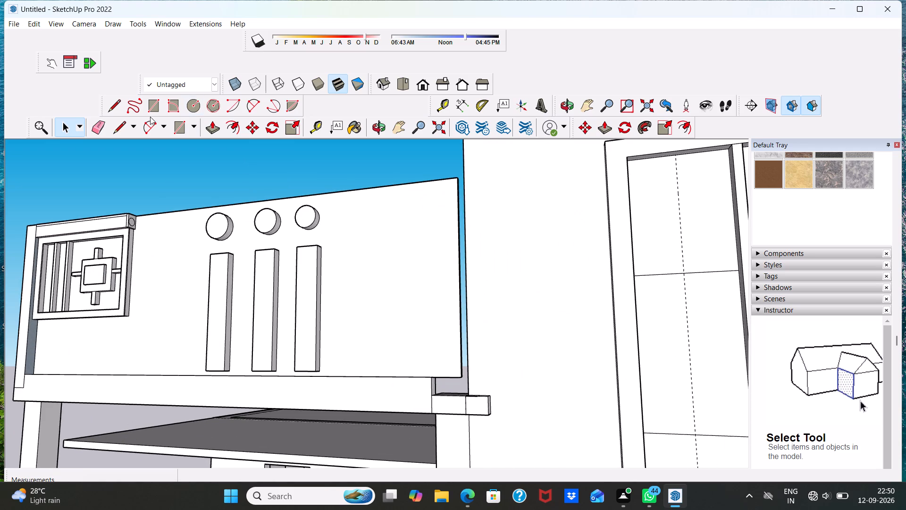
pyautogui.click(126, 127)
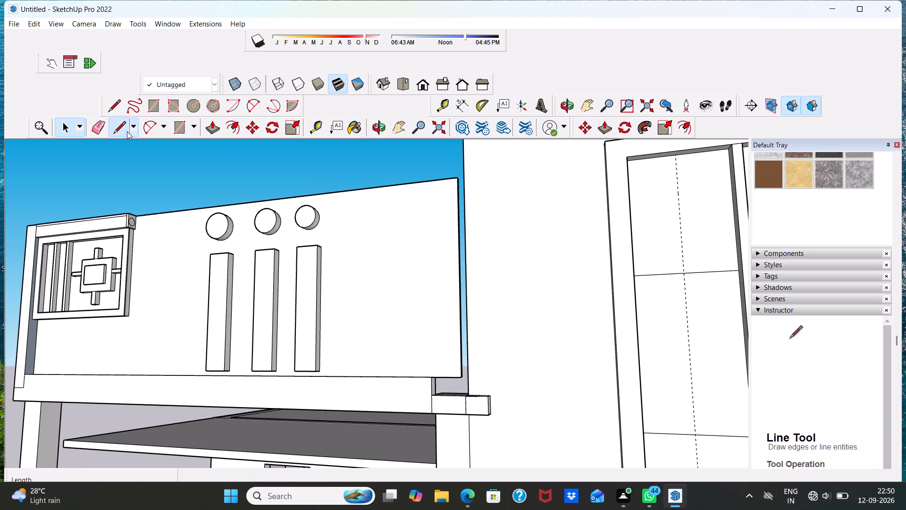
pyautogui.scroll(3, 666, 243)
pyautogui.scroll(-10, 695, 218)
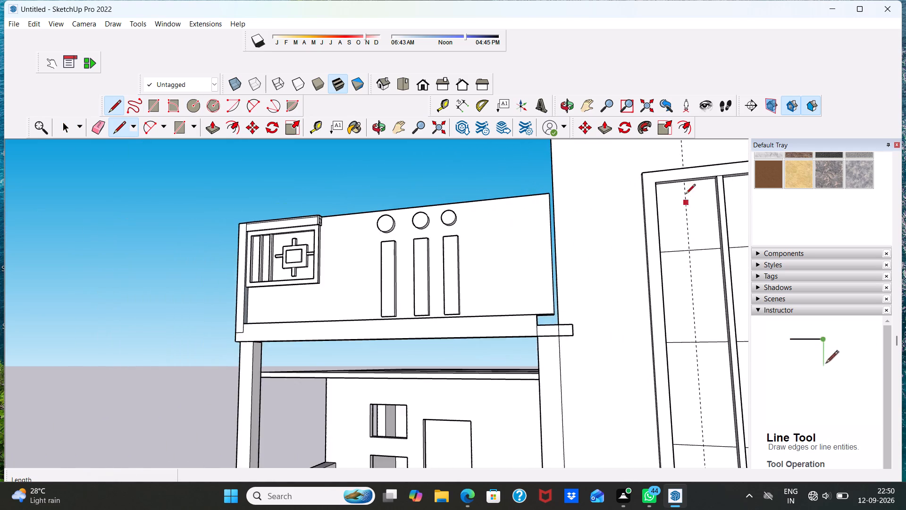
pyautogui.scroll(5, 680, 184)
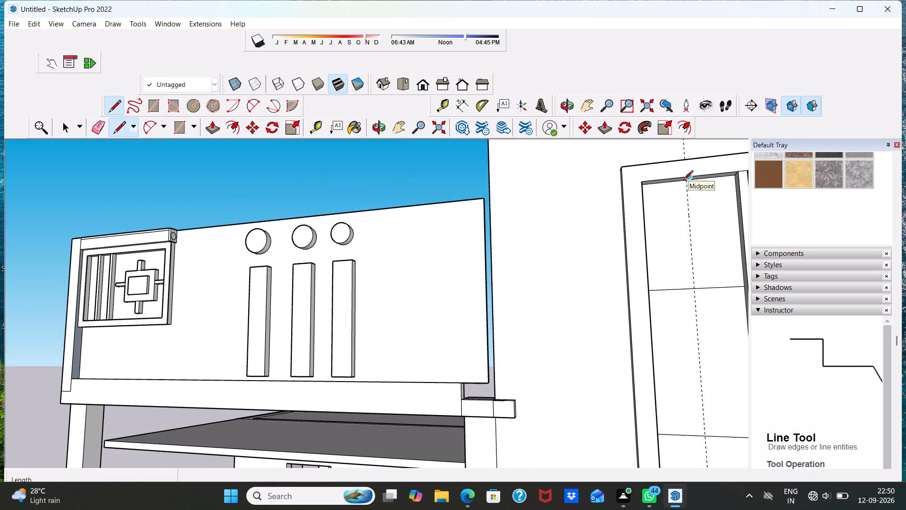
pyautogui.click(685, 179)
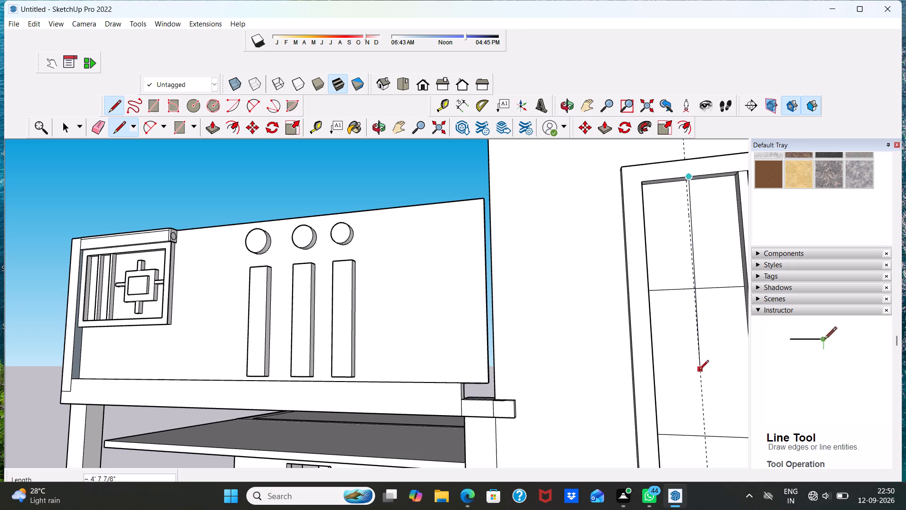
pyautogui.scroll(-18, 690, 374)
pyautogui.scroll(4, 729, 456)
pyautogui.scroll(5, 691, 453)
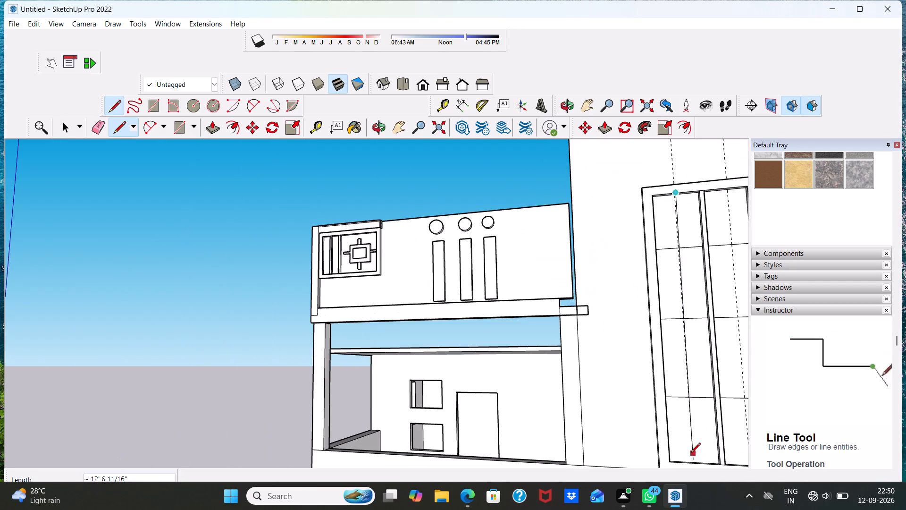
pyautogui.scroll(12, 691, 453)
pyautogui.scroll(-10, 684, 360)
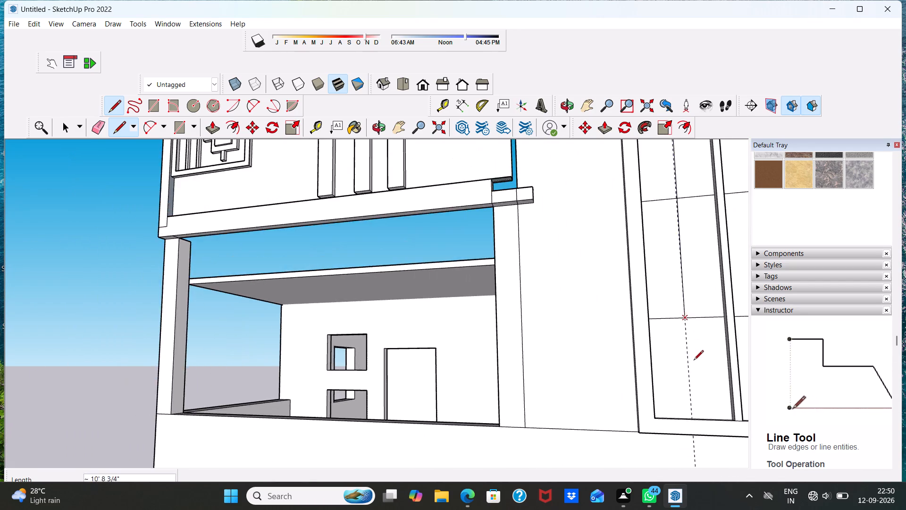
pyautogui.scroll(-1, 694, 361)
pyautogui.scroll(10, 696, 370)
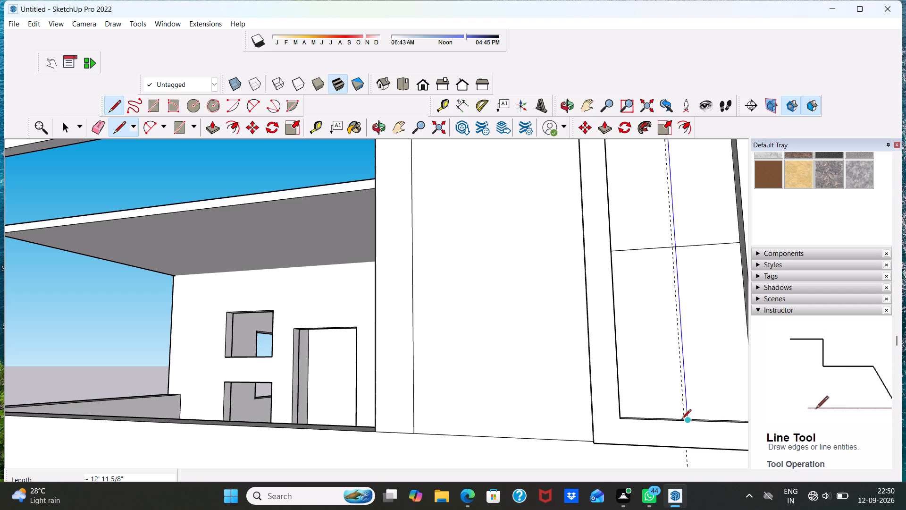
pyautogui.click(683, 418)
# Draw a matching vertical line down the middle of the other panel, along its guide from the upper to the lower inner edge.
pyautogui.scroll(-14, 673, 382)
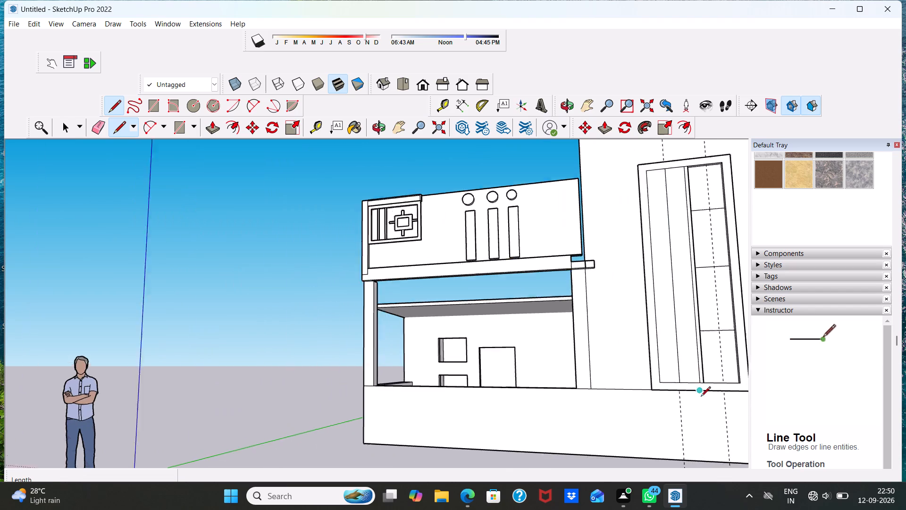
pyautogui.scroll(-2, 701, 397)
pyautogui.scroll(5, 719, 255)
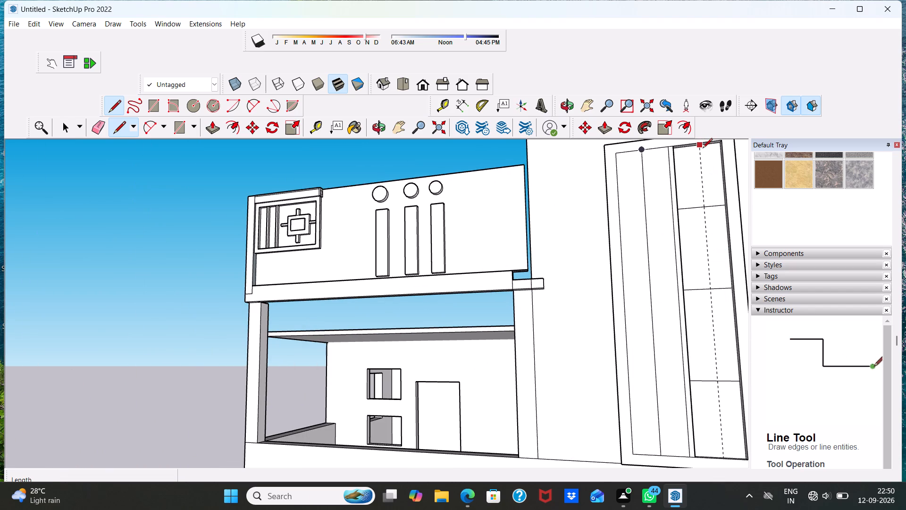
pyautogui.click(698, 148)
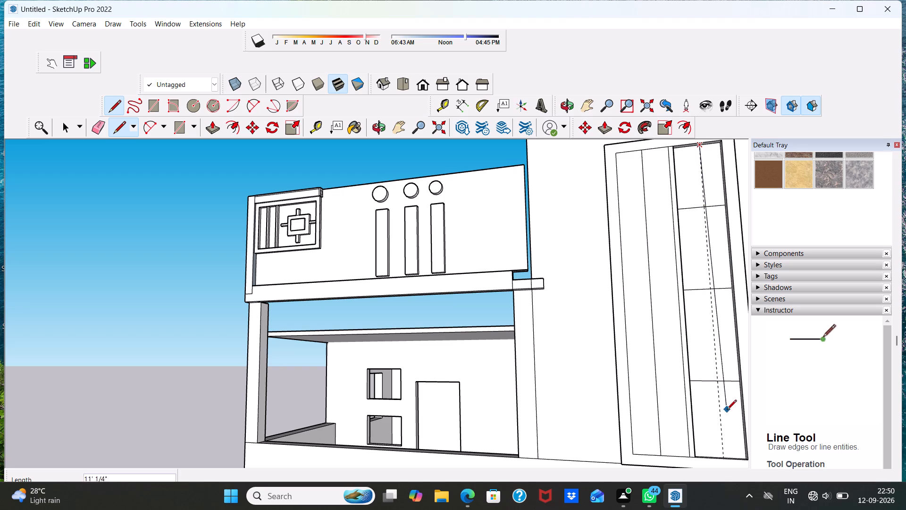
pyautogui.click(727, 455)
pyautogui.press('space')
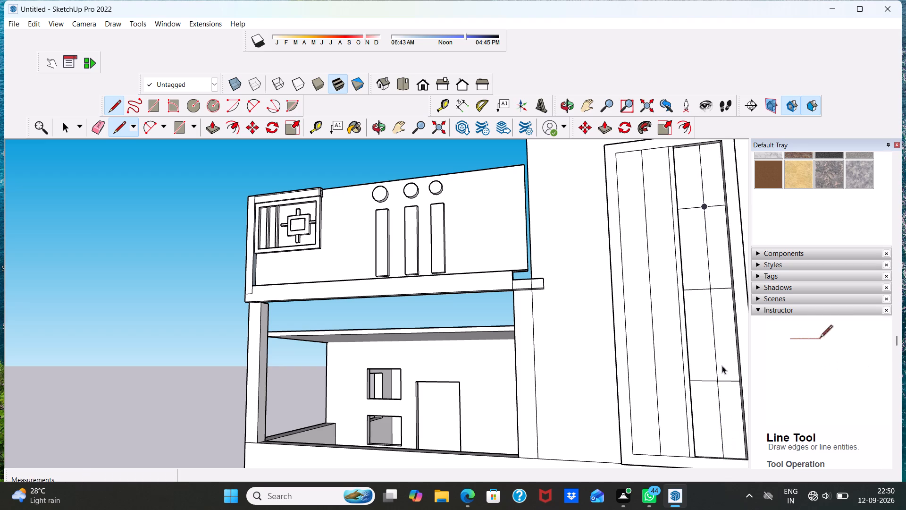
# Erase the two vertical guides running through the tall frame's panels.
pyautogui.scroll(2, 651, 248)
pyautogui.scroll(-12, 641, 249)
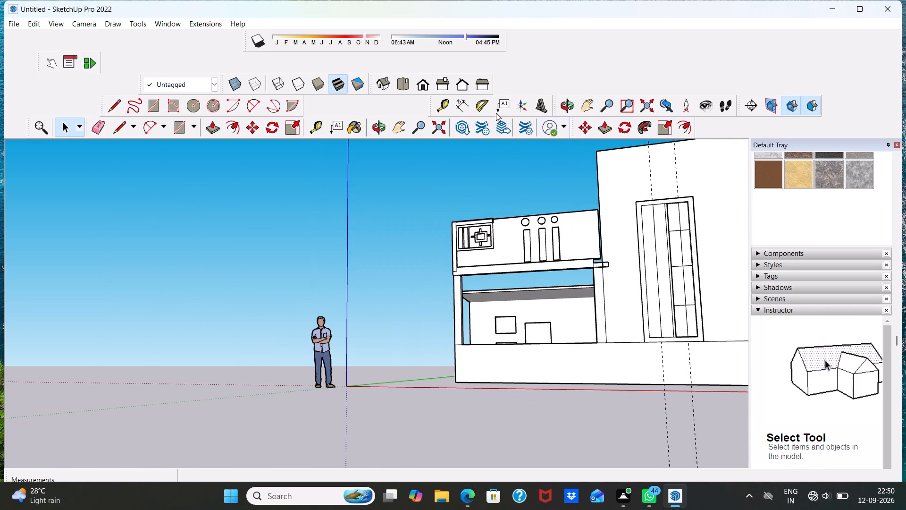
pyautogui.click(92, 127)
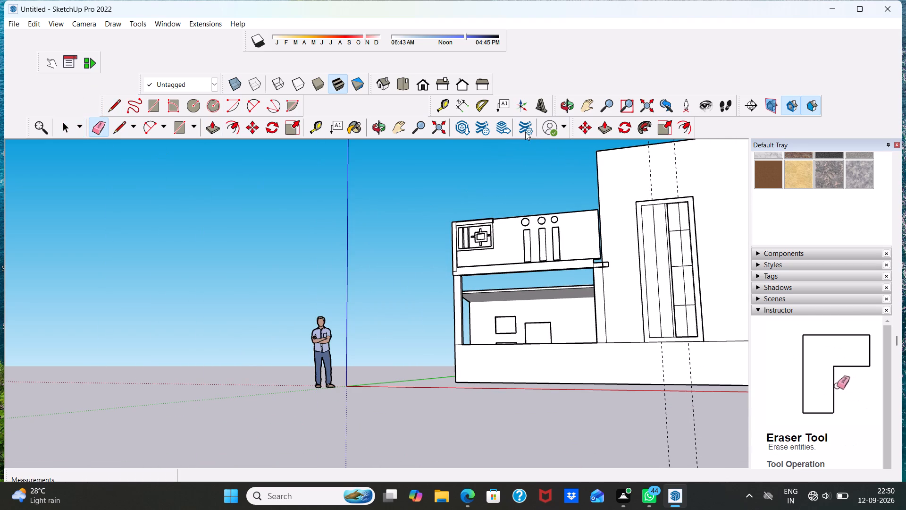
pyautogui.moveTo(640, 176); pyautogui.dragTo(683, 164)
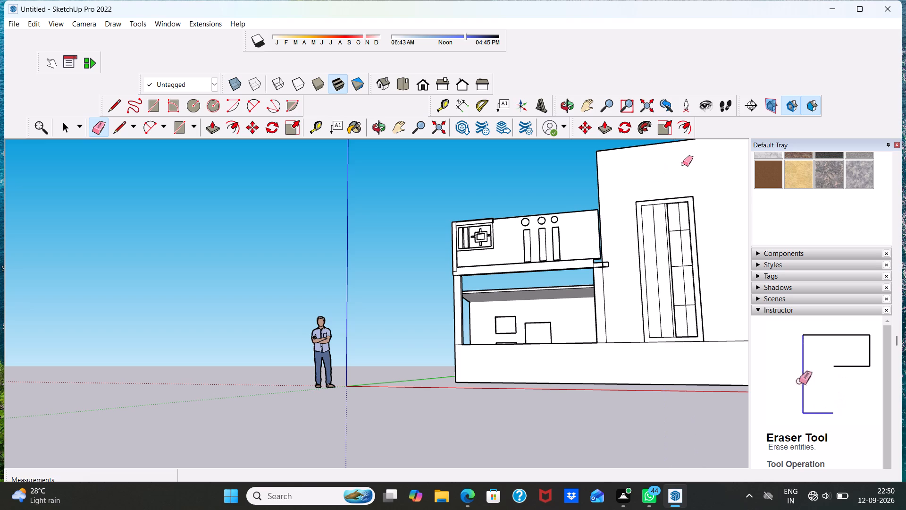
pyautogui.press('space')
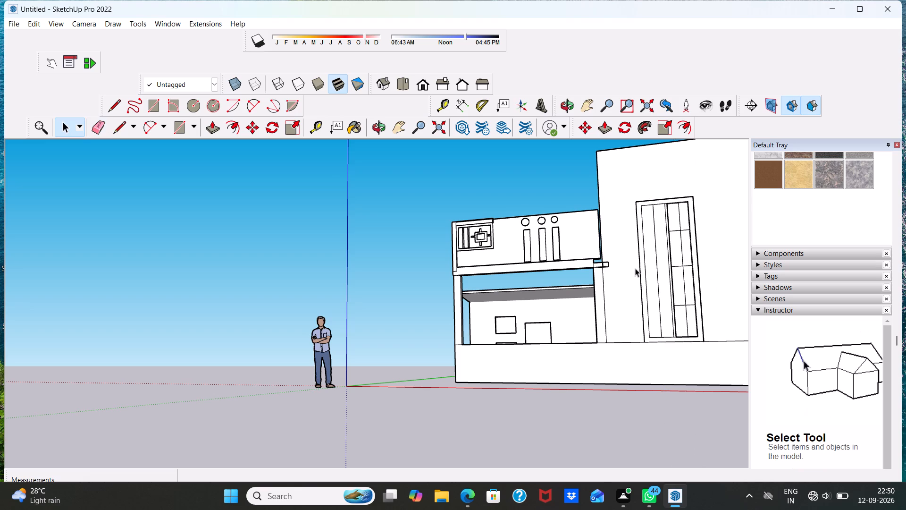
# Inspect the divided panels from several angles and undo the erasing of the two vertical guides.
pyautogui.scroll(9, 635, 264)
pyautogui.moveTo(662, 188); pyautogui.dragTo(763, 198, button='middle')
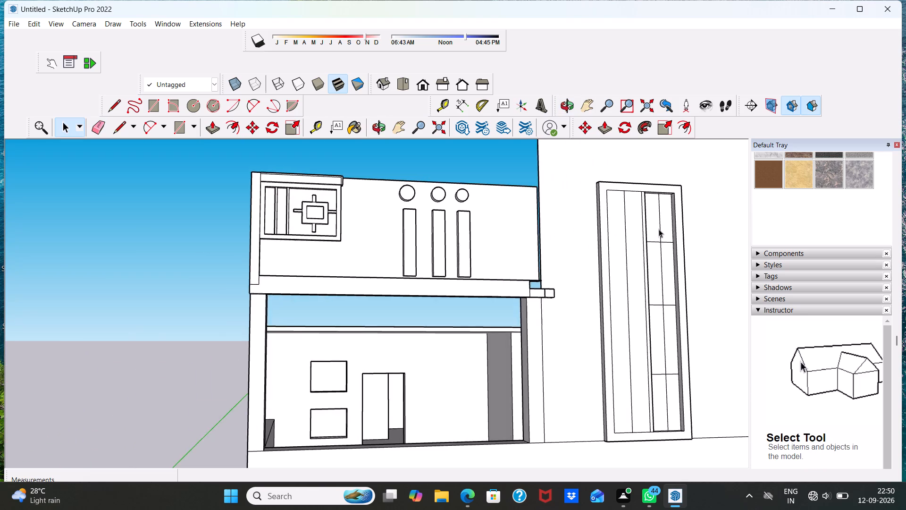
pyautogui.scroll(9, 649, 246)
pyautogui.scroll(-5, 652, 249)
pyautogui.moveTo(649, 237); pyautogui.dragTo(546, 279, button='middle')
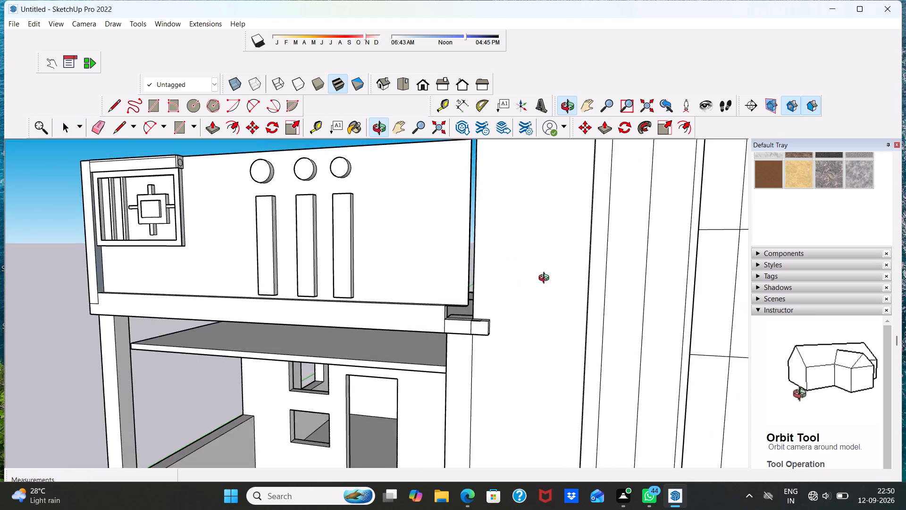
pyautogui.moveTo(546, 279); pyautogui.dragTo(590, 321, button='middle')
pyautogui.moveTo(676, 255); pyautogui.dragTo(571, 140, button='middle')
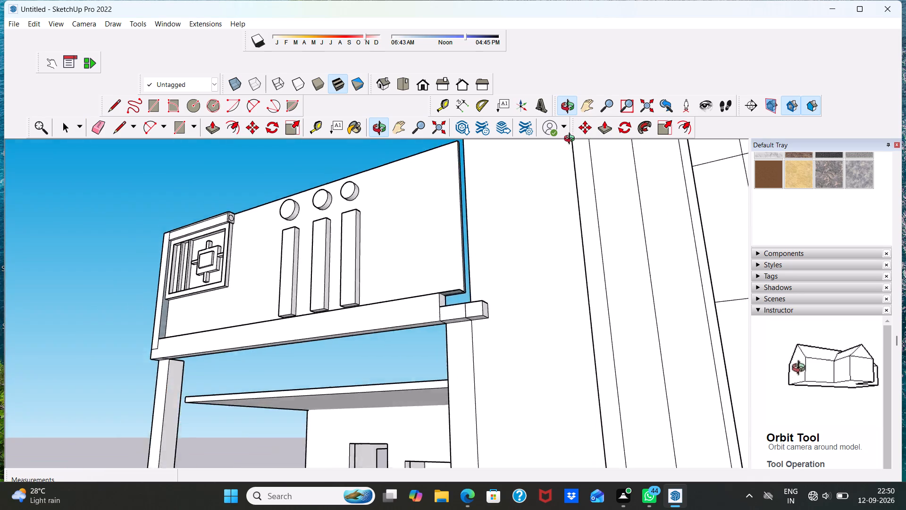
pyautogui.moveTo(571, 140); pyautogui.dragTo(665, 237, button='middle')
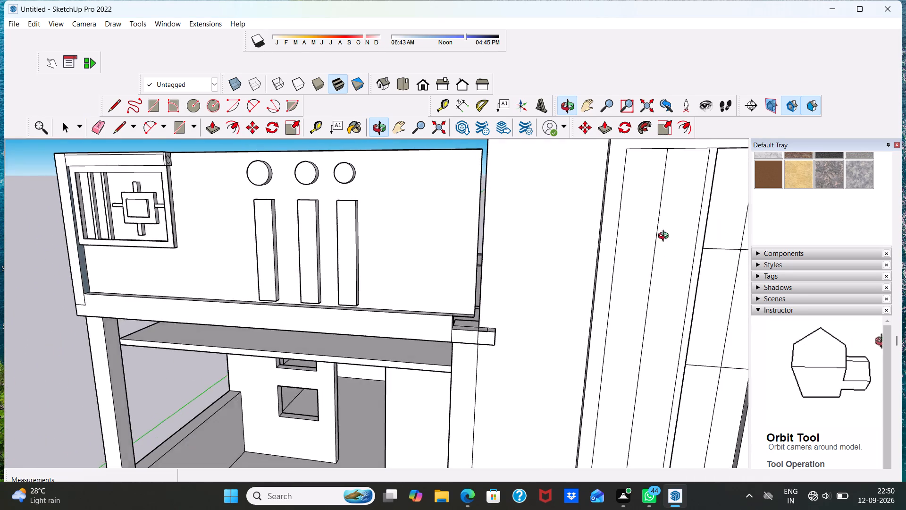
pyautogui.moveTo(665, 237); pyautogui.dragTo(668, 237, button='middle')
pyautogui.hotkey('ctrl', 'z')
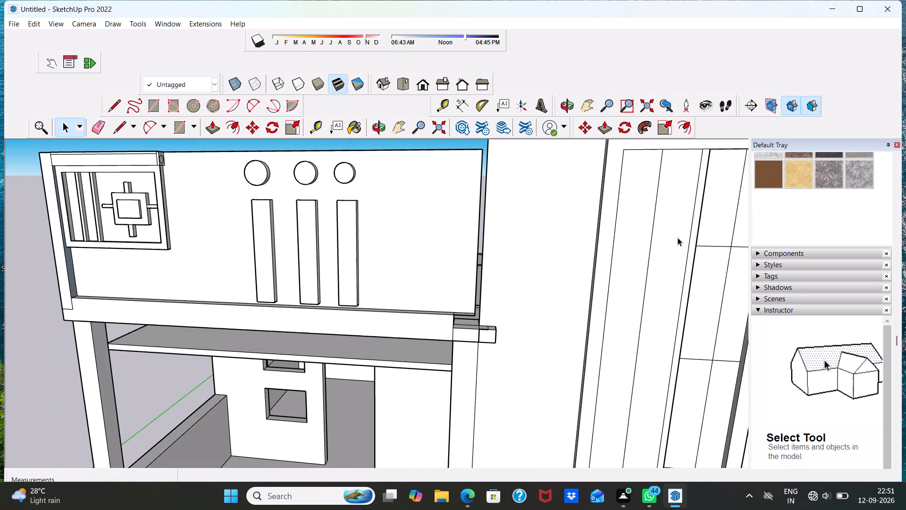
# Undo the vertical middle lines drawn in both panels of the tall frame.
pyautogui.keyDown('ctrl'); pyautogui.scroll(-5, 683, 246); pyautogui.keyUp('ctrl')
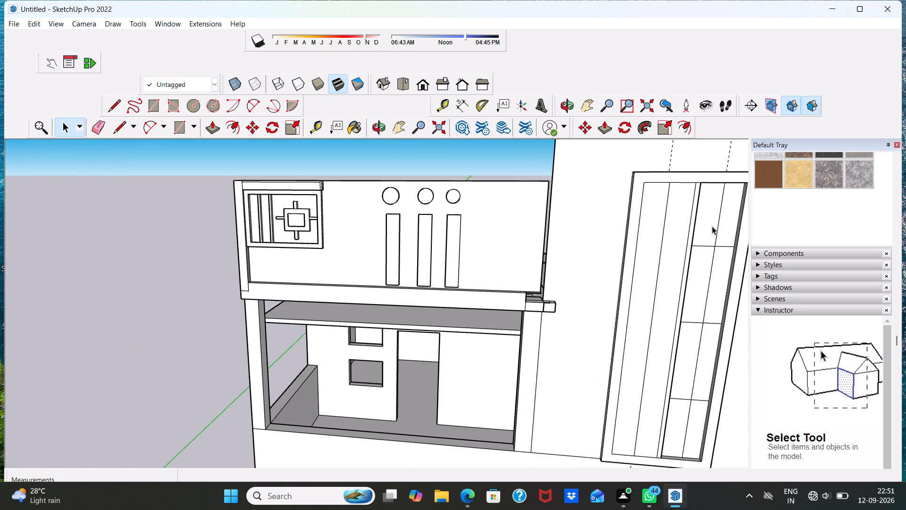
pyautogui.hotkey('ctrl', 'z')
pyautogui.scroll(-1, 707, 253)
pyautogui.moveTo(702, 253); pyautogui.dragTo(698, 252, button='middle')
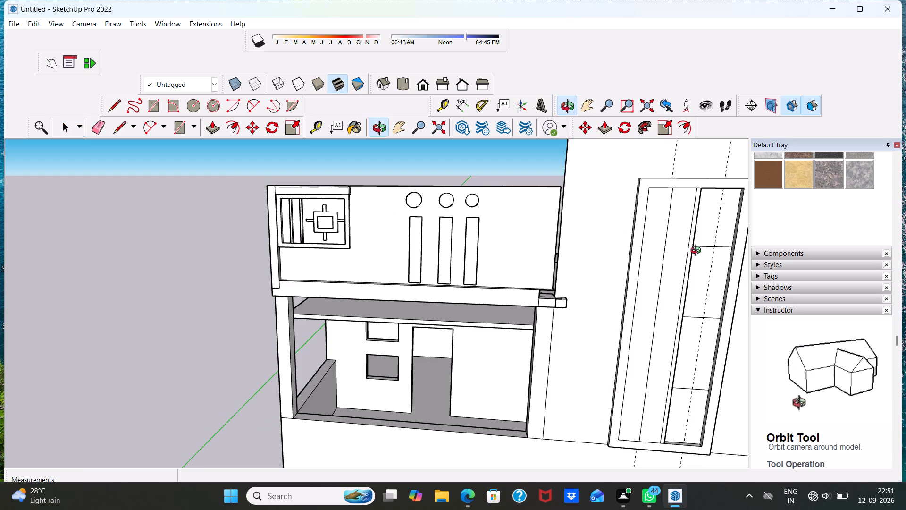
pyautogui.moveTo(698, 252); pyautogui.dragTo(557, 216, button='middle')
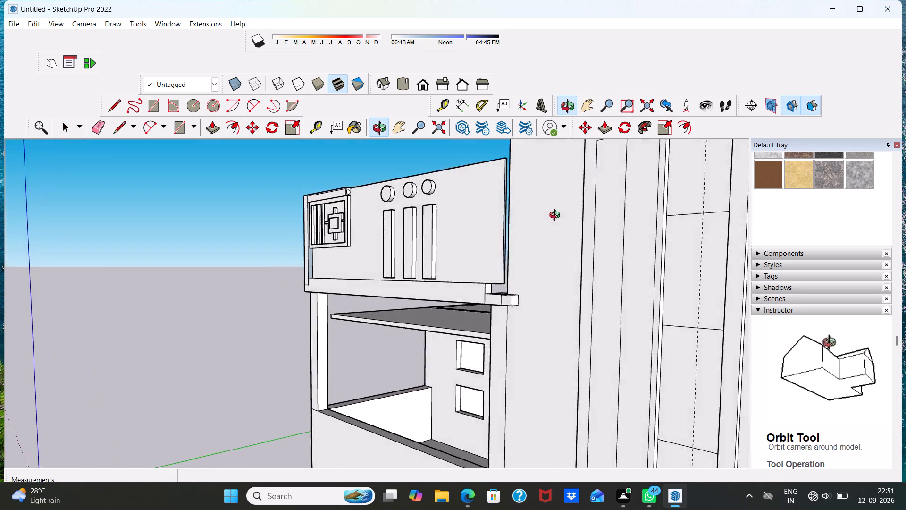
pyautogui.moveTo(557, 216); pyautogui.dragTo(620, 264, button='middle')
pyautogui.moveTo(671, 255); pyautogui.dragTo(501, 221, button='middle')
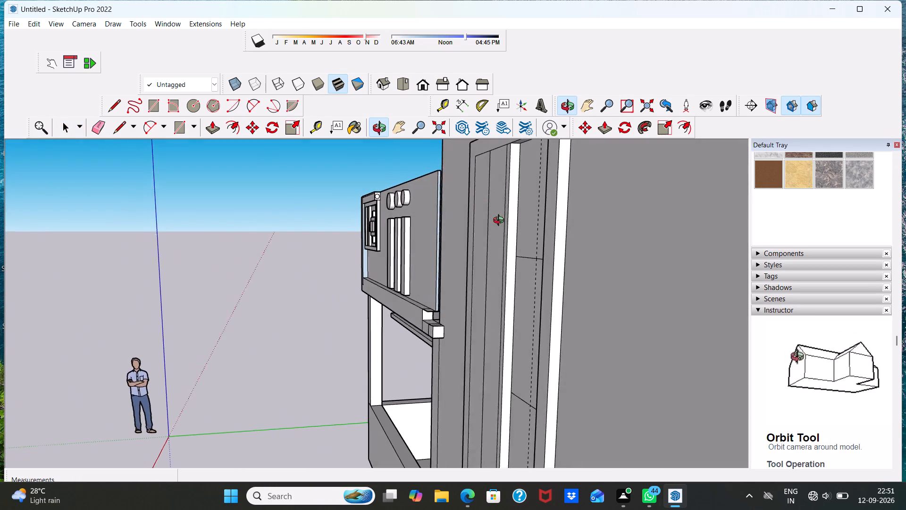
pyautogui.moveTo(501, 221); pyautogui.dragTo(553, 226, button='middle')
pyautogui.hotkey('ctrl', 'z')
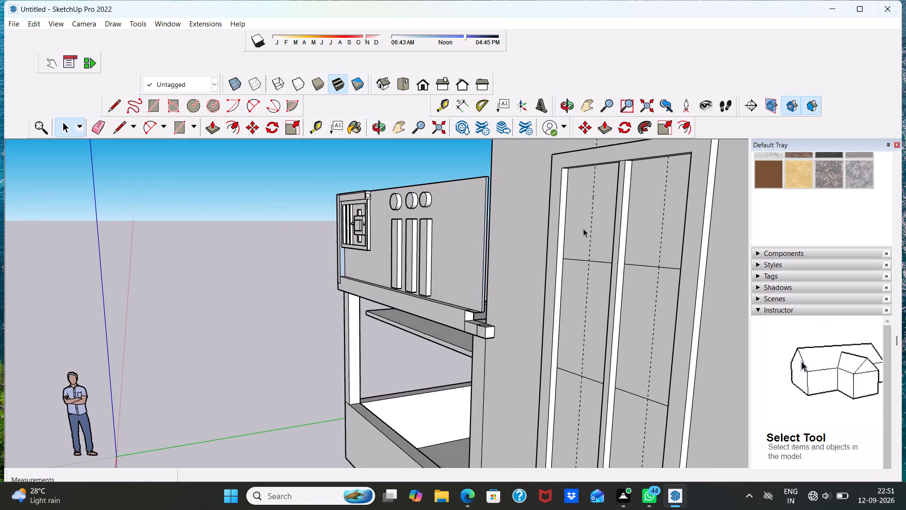
# Erase both vertical guides from the tall frame, keeping only the horizontal pane divisions and the raised central strip.
pyautogui.scroll(-1, 594, 231)
pyautogui.moveTo(594, 231); pyautogui.dragTo(701, 212, button='middle')
pyautogui.scroll(1, 690, 213)
pyautogui.scroll(-6, 687, 212)
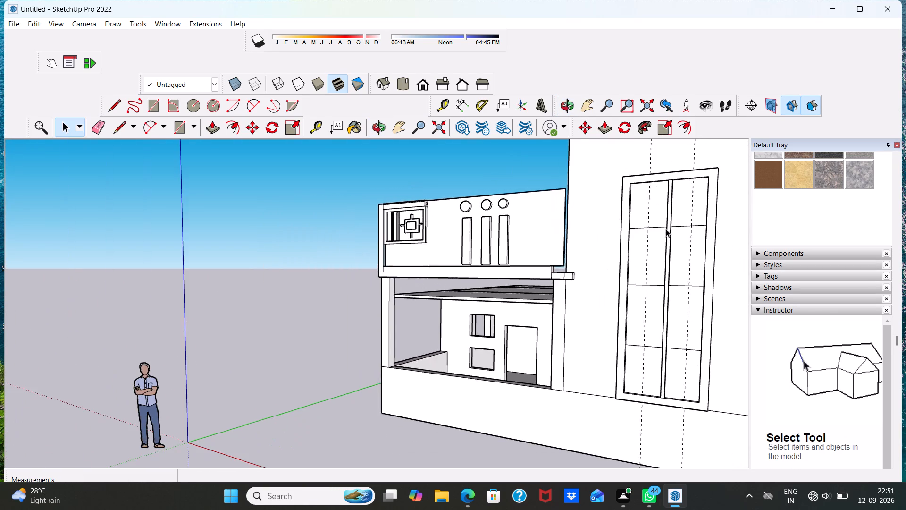
pyautogui.moveTo(666, 229); pyautogui.dragTo(721, 238, button='middle')
pyautogui.scroll(3, 689, 214)
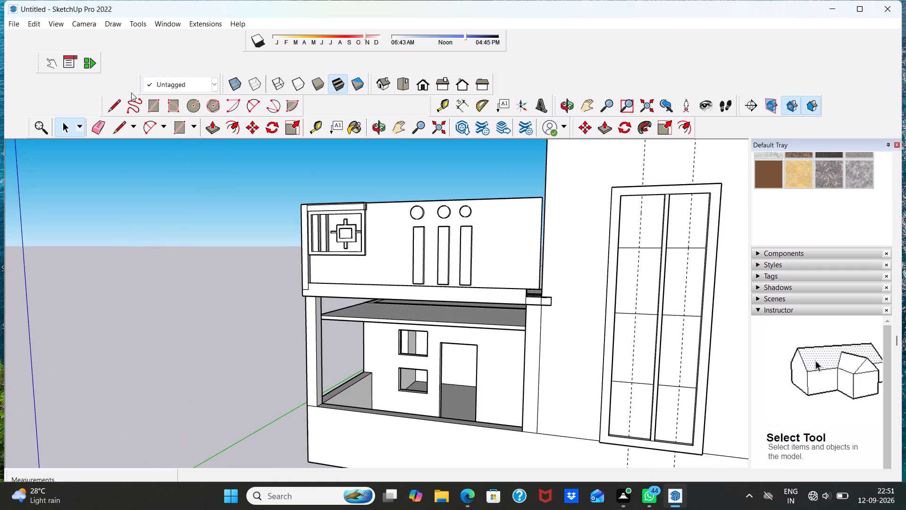
pyautogui.click(100, 121)
pyautogui.scroll(-5, 528, 203)
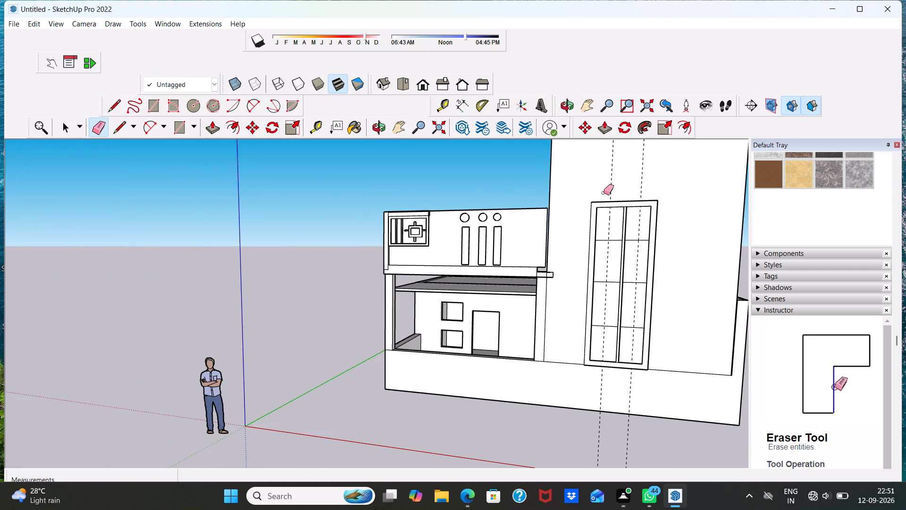
pyautogui.moveTo(595, 183); pyautogui.dragTo(664, 174)
pyautogui.moveTo(648, 166); pyautogui.dragTo(631, 169)
pyautogui.press('space')
pyautogui.scroll(4, 615, 223)
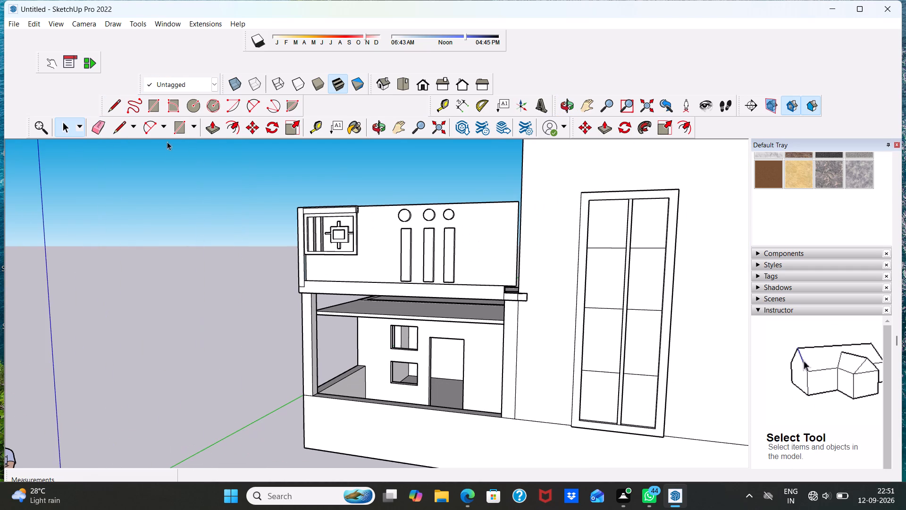
# Delete the six pane faces in the upper three rows of the staircase-bay wall's tall frame.
pyautogui.click(605, 238)
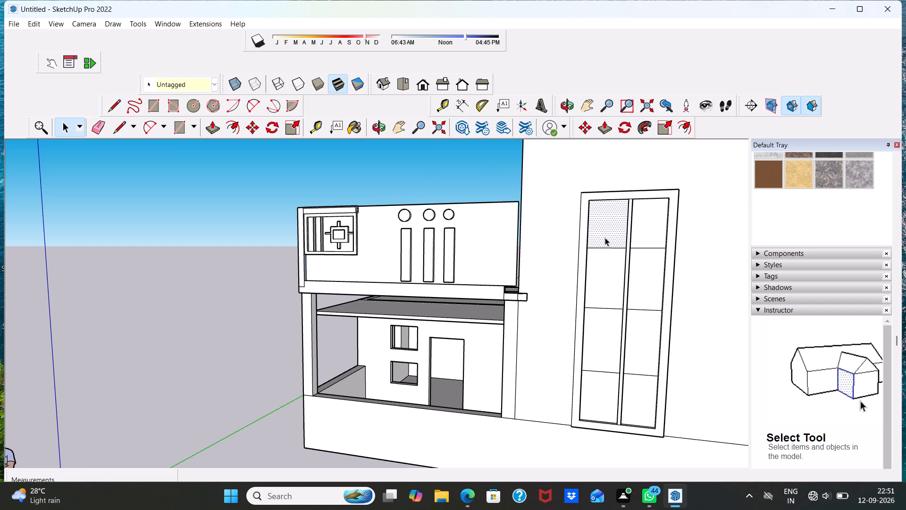
pyautogui.press('Delete')
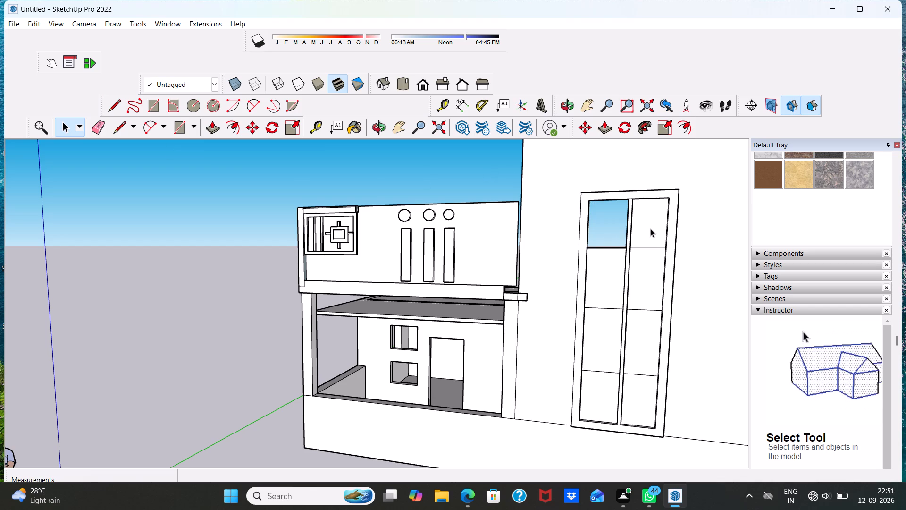
pyautogui.click(650, 228)
pyautogui.press('Delete')
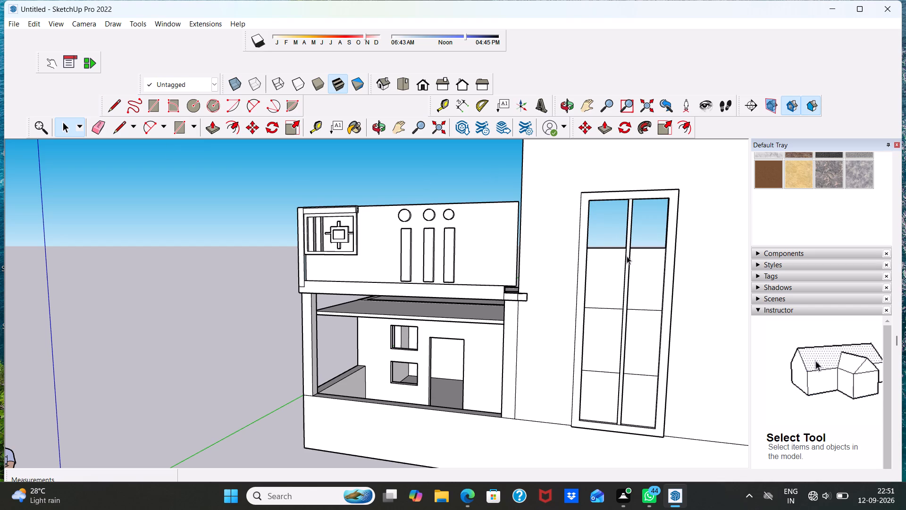
pyautogui.click(598, 288)
pyautogui.press('Delete')
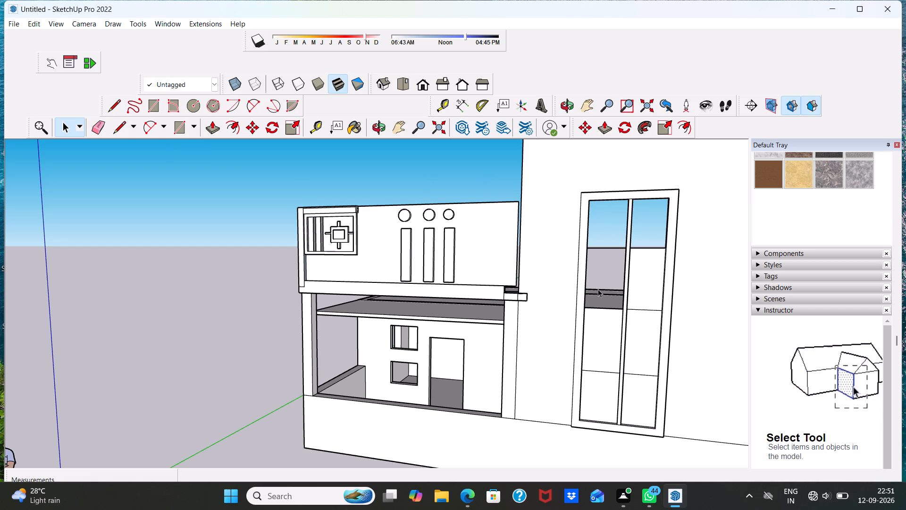
pyautogui.click(635, 290)
pyautogui.press('Delete')
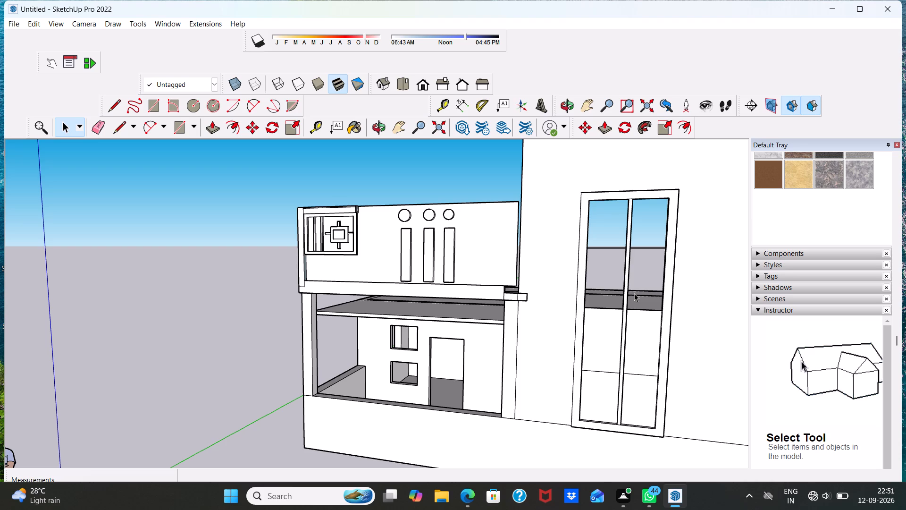
pyautogui.click(583, 338)
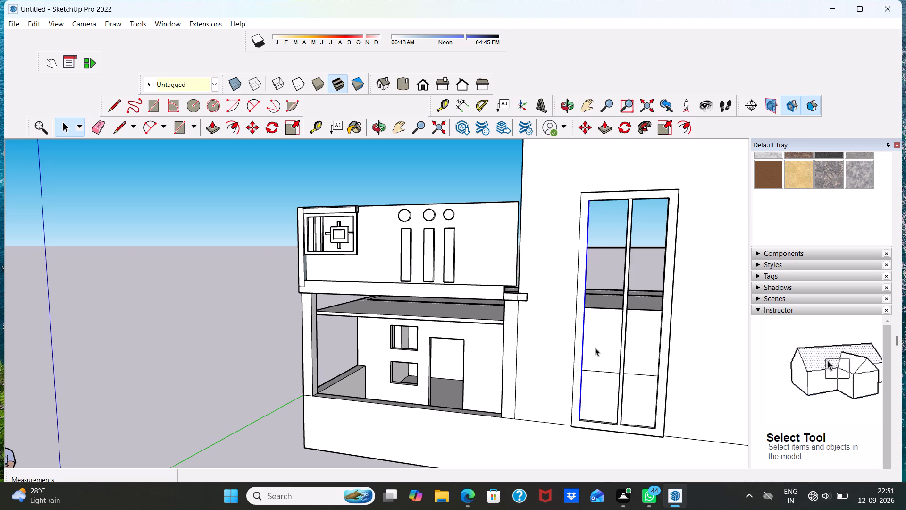
pyautogui.click(209, 331)
pyautogui.click(600, 337)
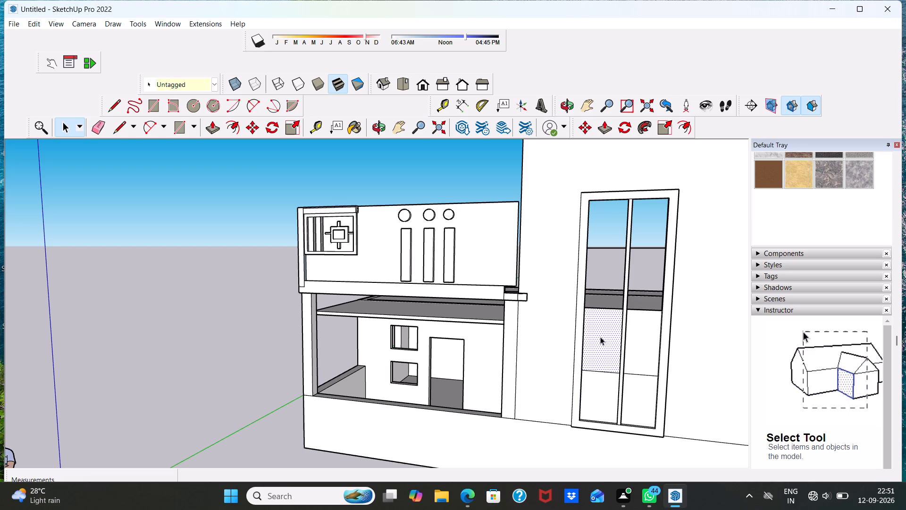
pyautogui.press('Delete')
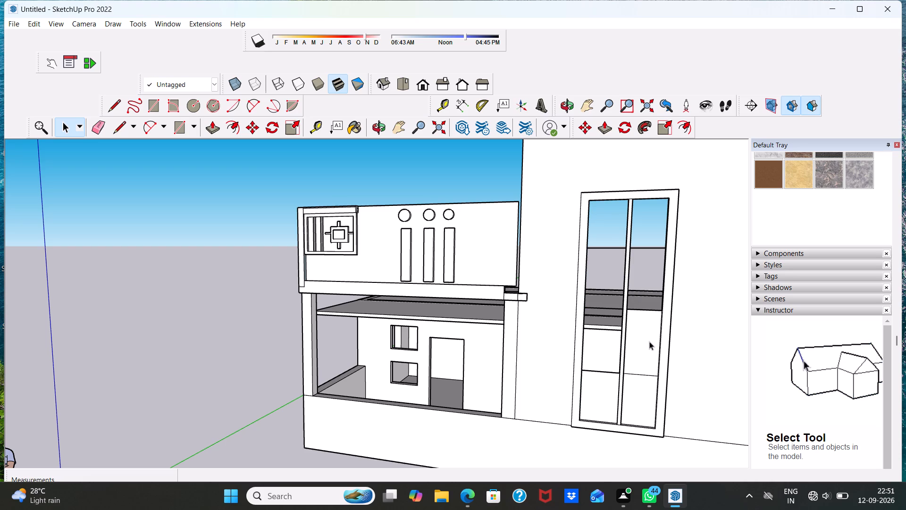
pyautogui.click(649, 341)
pyautogui.press('Delete')
# Delete the two remaining pane faces in the bottom row of the tall frame.
pyautogui.scroll(1, 649, 341)
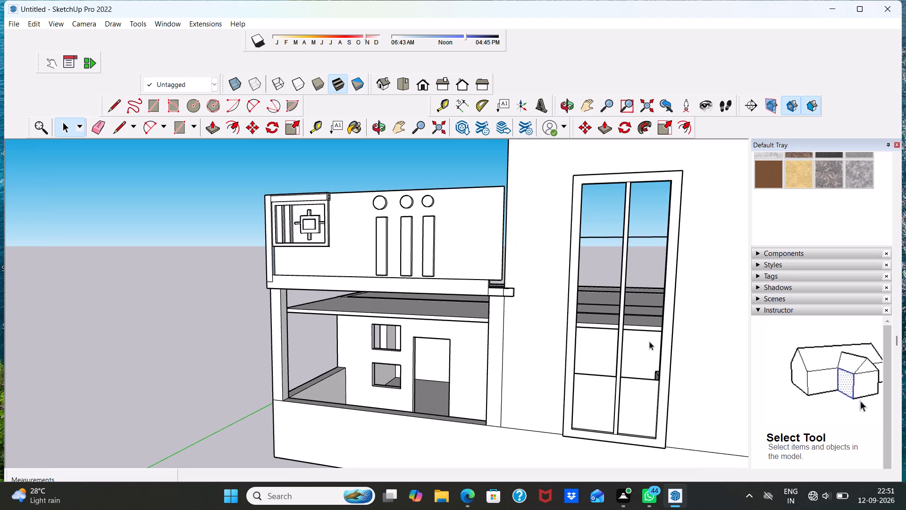
pyautogui.scroll(-3, 649, 343)
pyautogui.moveTo(607, 390); pyautogui.dragTo(667, 280, button='middle')
pyautogui.scroll(3, 584, 359)
pyautogui.moveTo(631, 366); pyautogui.dragTo(580, 450, button='middle')
pyautogui.scroll(1, 580, 450)
pyautogui.click(609, 392)
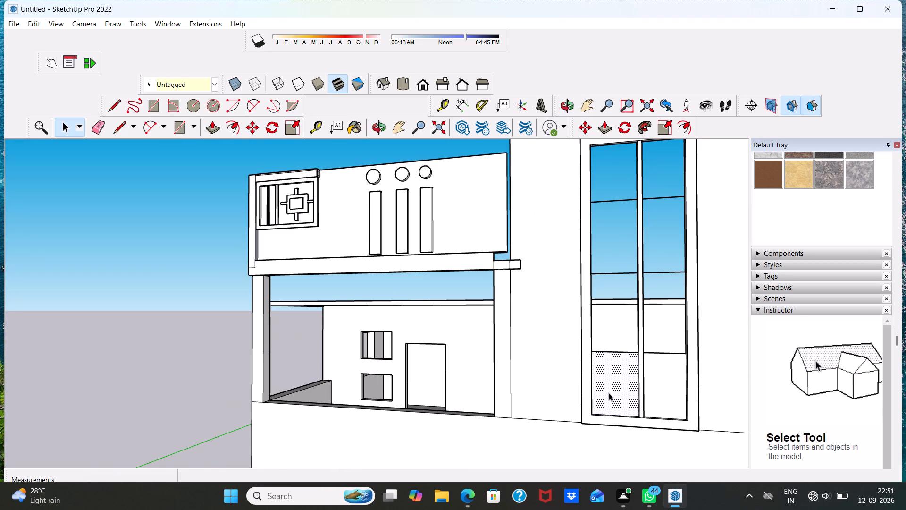
pyautogui.press('Delete')
pyautogui.click(668, 403)
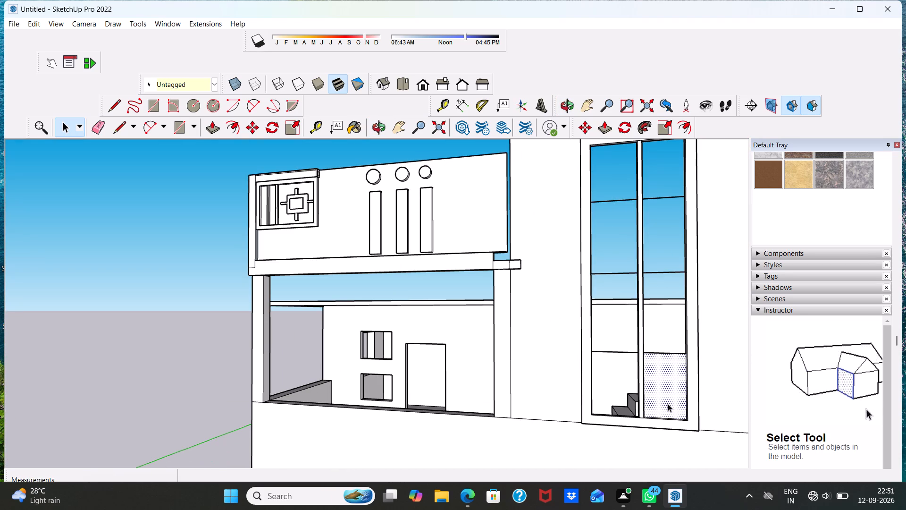
pyautogui.press('Delete')
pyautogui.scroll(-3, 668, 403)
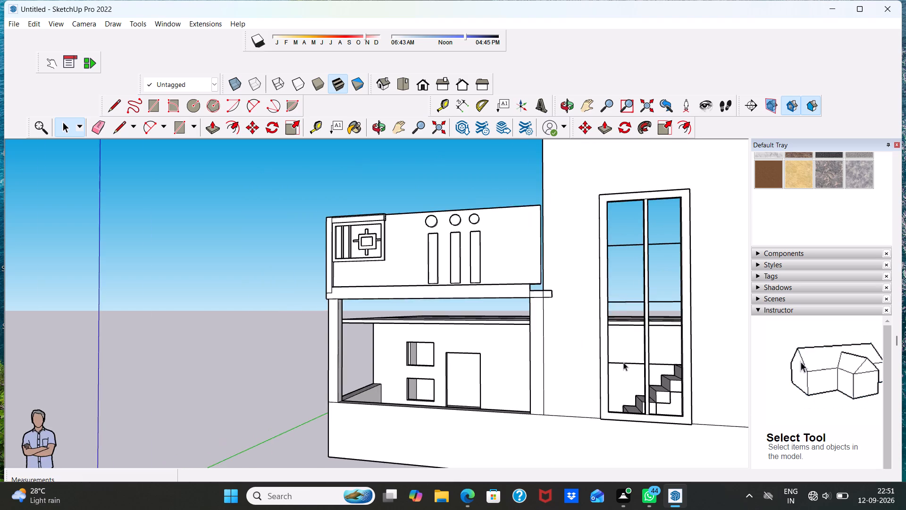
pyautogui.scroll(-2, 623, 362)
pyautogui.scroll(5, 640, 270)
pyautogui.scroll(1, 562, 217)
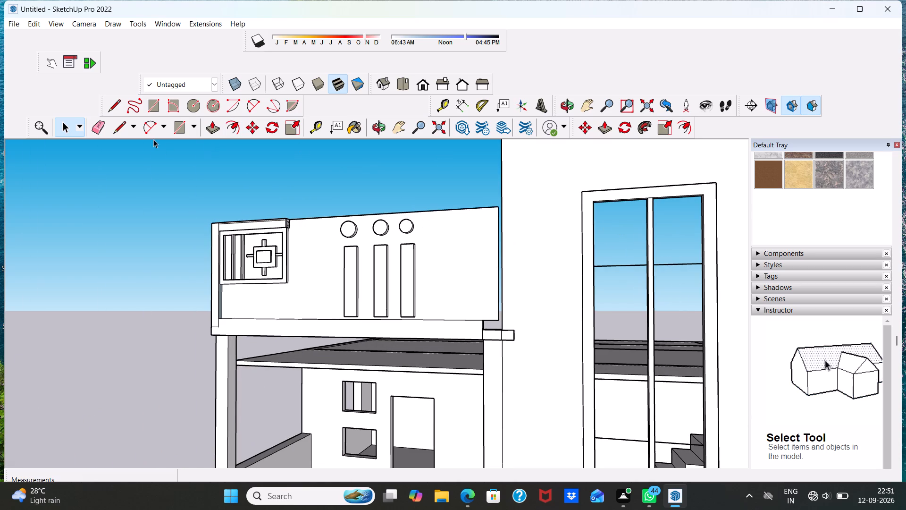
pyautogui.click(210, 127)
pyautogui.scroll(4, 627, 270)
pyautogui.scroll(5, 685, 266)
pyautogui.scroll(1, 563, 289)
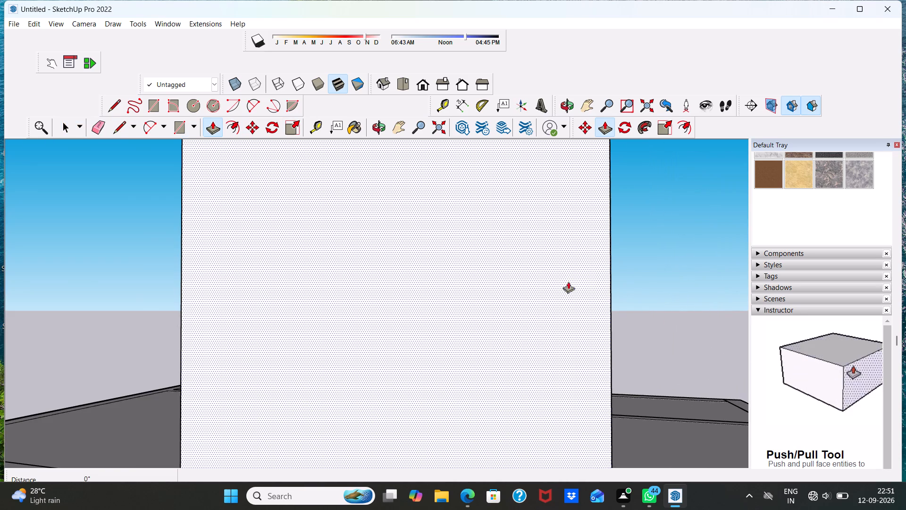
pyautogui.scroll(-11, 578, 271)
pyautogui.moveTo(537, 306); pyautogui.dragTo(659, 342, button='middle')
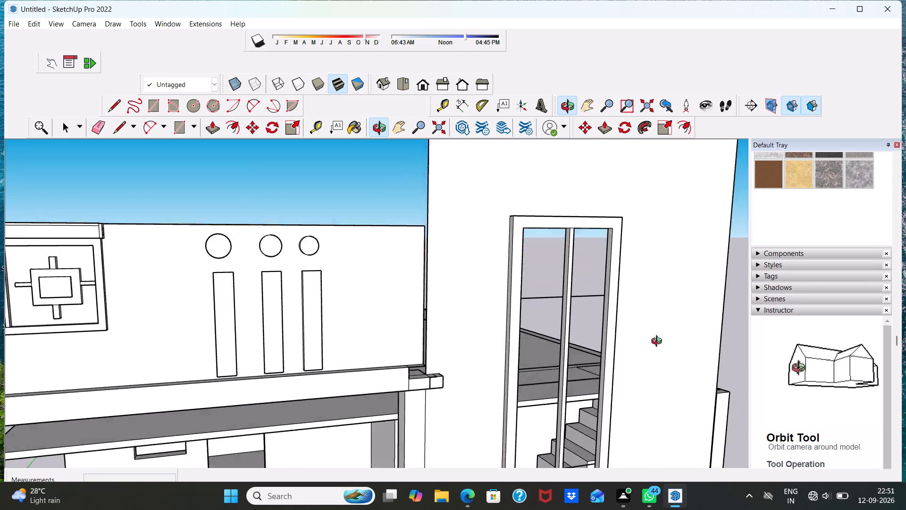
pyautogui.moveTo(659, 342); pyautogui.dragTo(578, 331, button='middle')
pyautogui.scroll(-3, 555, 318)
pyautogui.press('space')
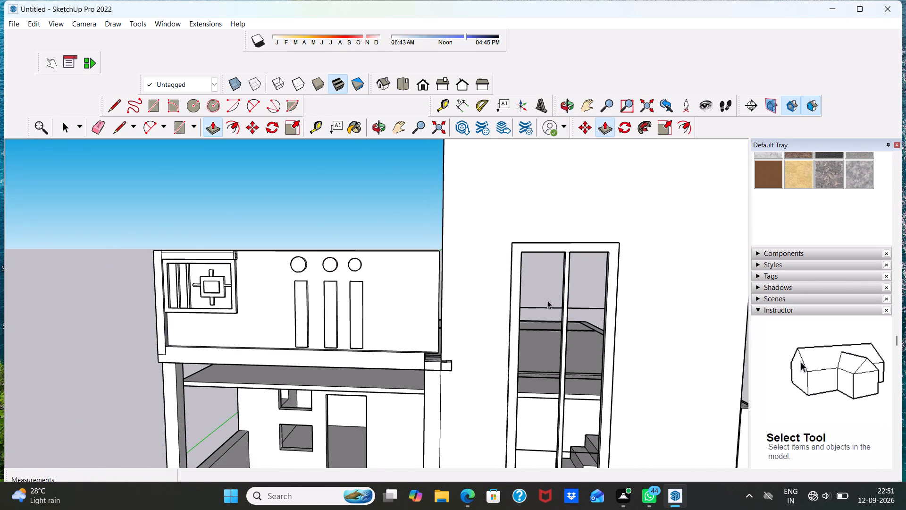
# Push/Pull the staircase-bay wall's front face outward by 3" around the tall window frame.
pyautogui.scroll(-3, 537, 288)
pyautogui.moveTo(532, 276); pyautogui.dragTo(560, 392, button='middle')
pyautogui.moveTo(530, 400); pyautogui.dragTo(514, 340, button='middle')
pyautogui.scroll(1, 521, 320)
pyautogui.scroll(-3, 519, 308)
pyautogui.moveTo(522, 313); pyautogui.dragTo(489, 281, button='middle')
pyautogui.scroll(5, 473, 312)
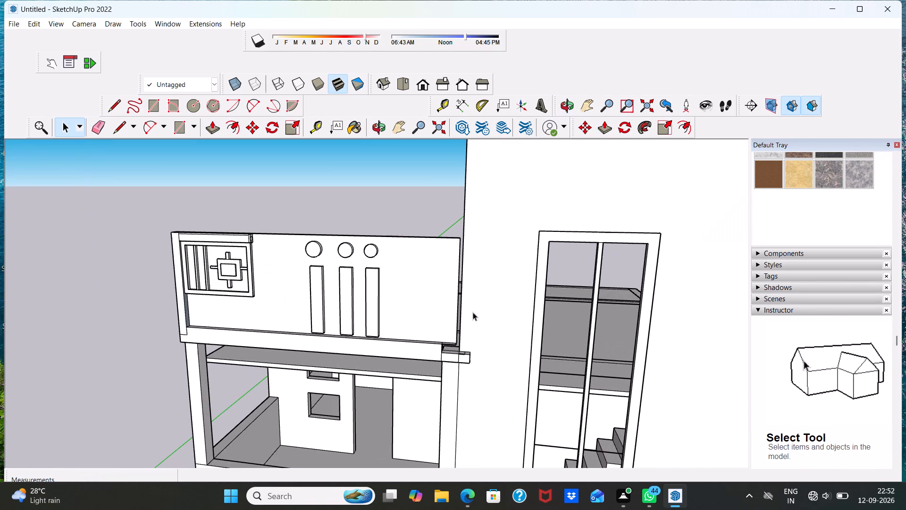
pyautogui.click(473, 312)
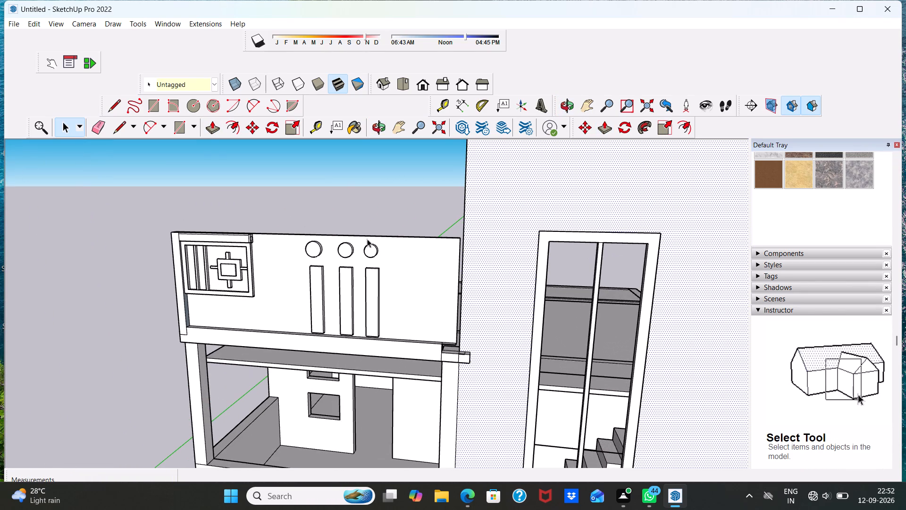
pyautogui.click(209, 126)
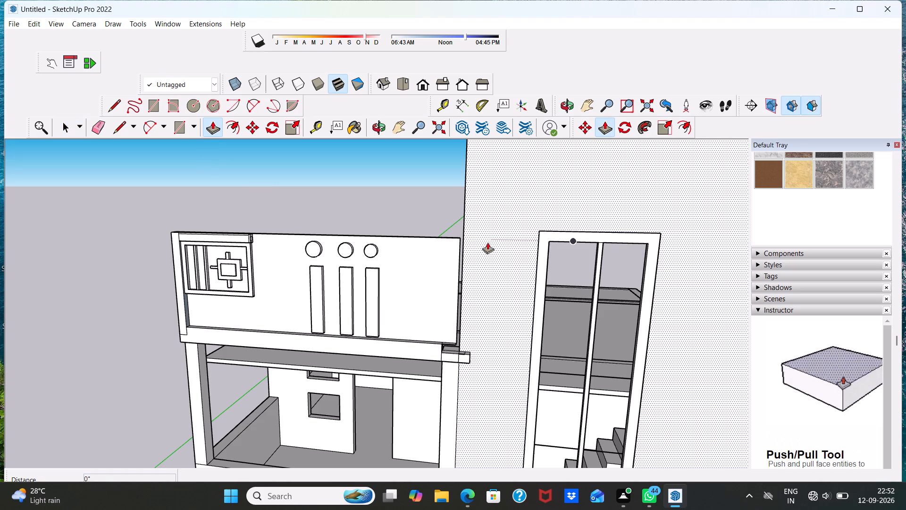
pyautogui.click(487, 242)
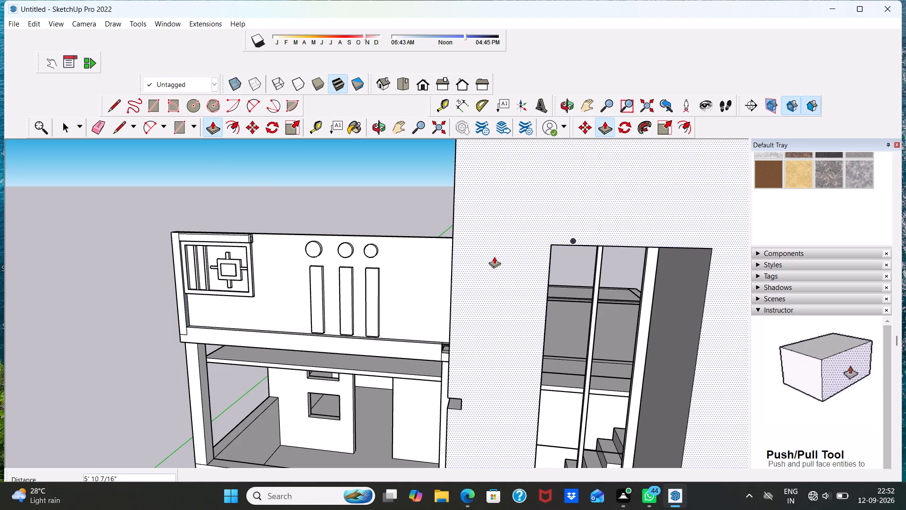
pyautogui.write('3"')
pyautogui.press('Return')
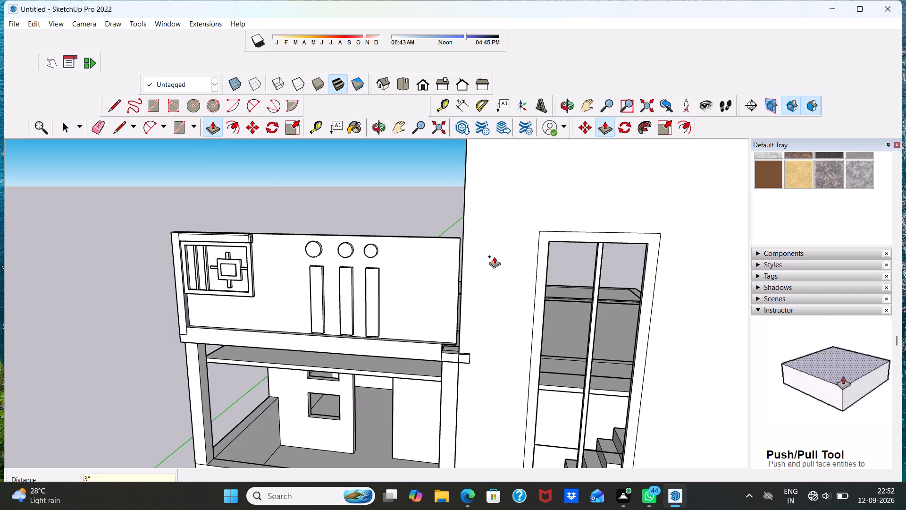
# Push/Pull the tall window frame's border face outward by 1" from the wall.
pyautogui.scroll(-2, 494, 256)
pyautogui.scroll(3, 534, 263)
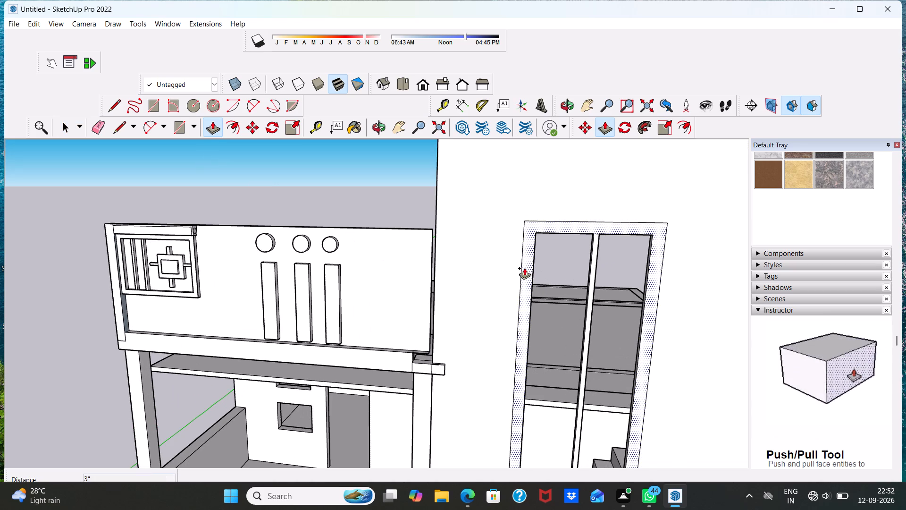
pyautogui.click(524, 268)
pyautogui.press('1')
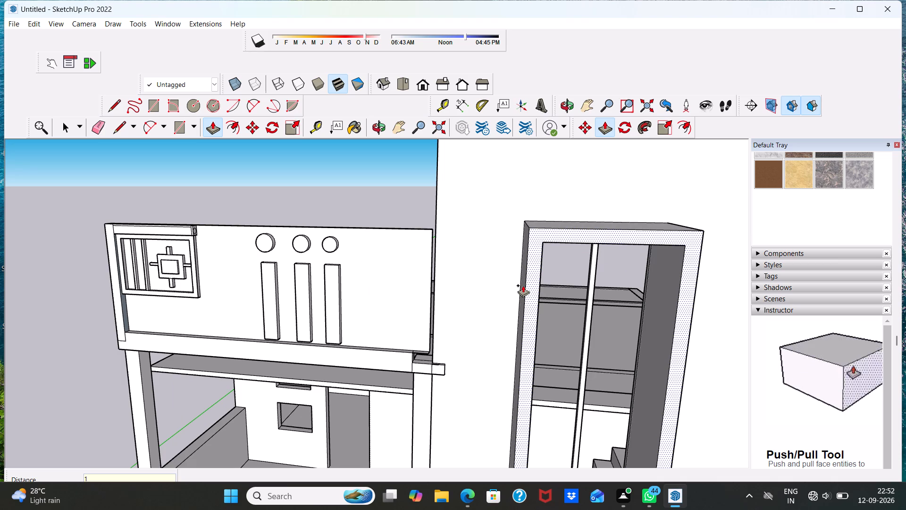
pyautogui.hotkey('shift', '"')
pyautogui.press('Return')
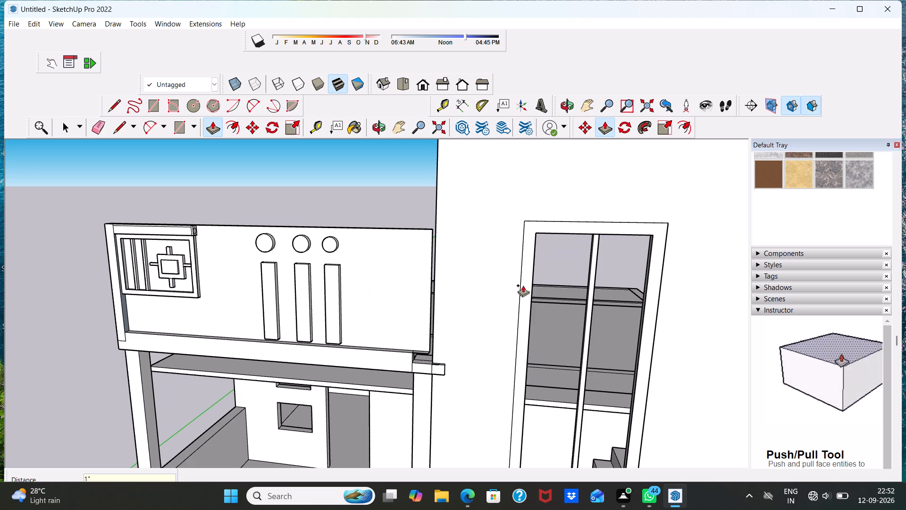
# Examine the thickened wall, the opened tall window frame and the whole house from several angles.
pyautogui.moveTo(523, 285); pyautogui.dragTo(371, 220, button='middle')
pyautogui.scroll(-1, 523, 285)
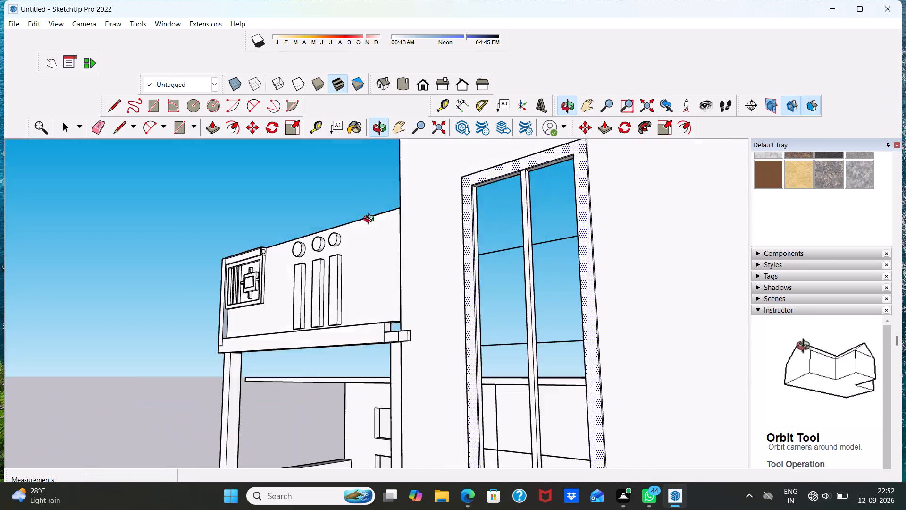
pyautogui.moveTo(371, 220); pyautogui.dragTo(361, 225, button='middle')
pyautogui.scroll(4, 415, 275)
pyautogui.scroll(-3, 448, 256)
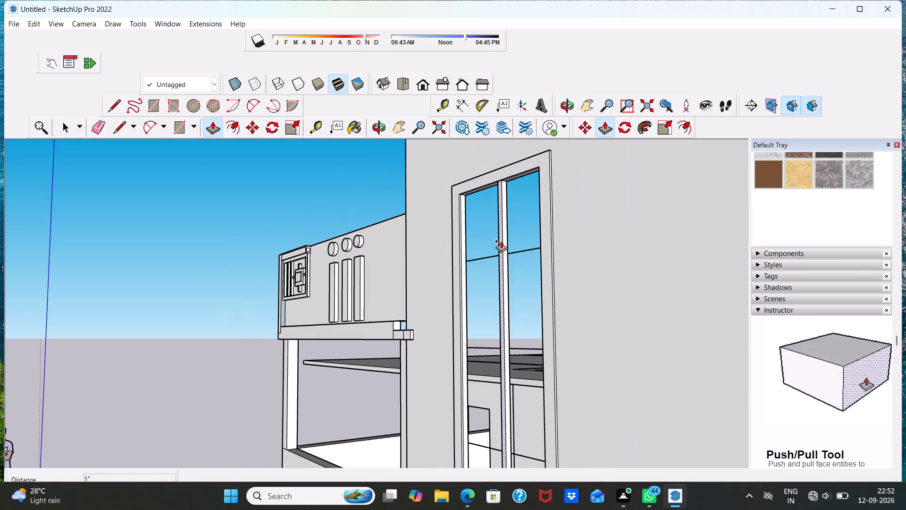
pyautogui.moveTo(501, 240); pyautogui.dragTo(638, 209, button='middle')
pyautogui.scroll(-4, 646, 209)
pyautogui.moveTo(645, 278); pyautogui.dragTo(670, 312, button='middle')
pyautogui.press('space')
pyautogui.moveTo(426, 197); pyautogui.dragTo(456, 307, button='middle')
pyautogui.scroll(-1, 430, 214)
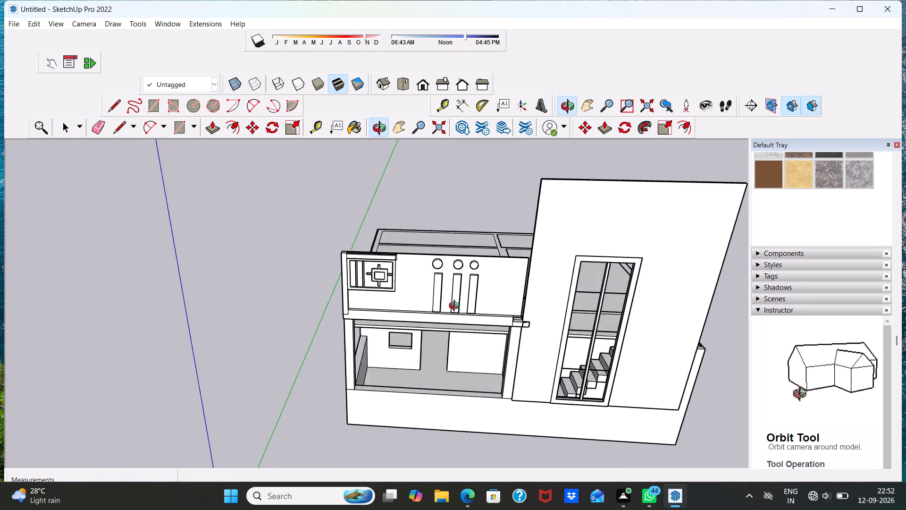
pyautogui.moveTo(456, 307); pyautogui.dragTo(537, 364, button='middle')
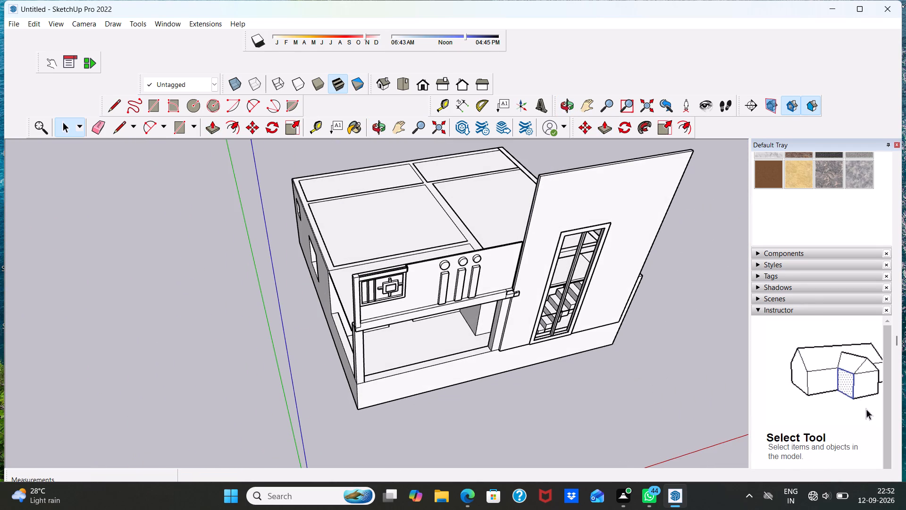
pyautogui.scroll(-3, 905, 3)
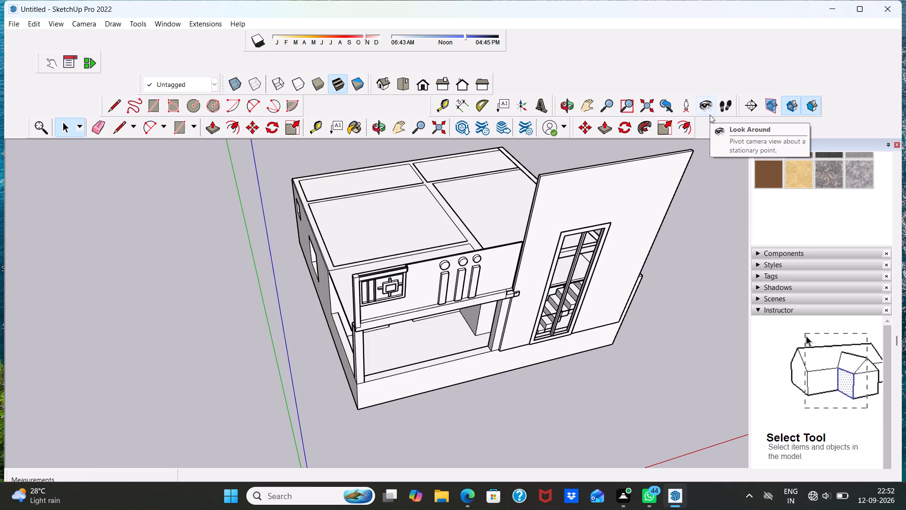
pyautogui.scroll(-4, 703, 103)
pyautogui.moveTo(607, 234); pyautogui.dragTo(594, 196, button='middle')
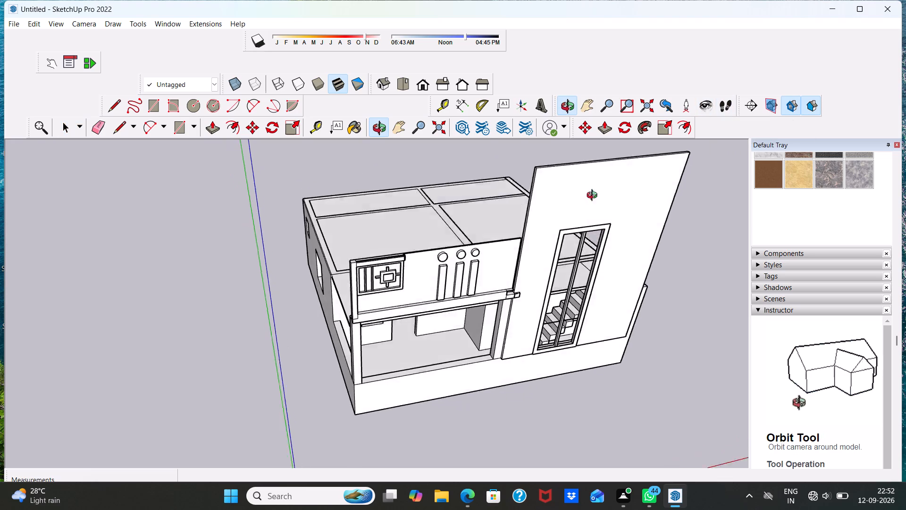
pyautogui.moveTo(594, 196); pyautogui.dragTo(518, 146, button='middle')
pyautogui.scroll(-1, 518, 146)
pyautogui.scroll(5, 602, 253)
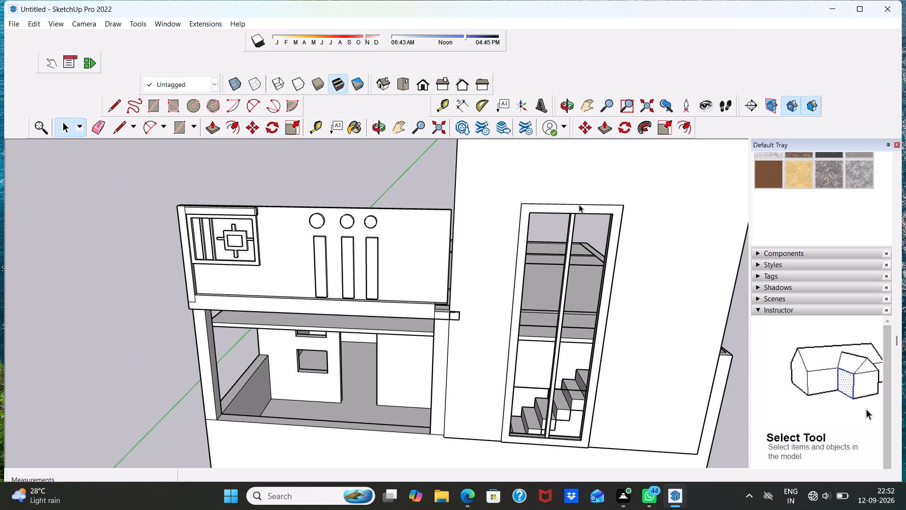
pyautogui.scroll(-4, 580, 204)
pyautogui.scroll(1, 580, 227)
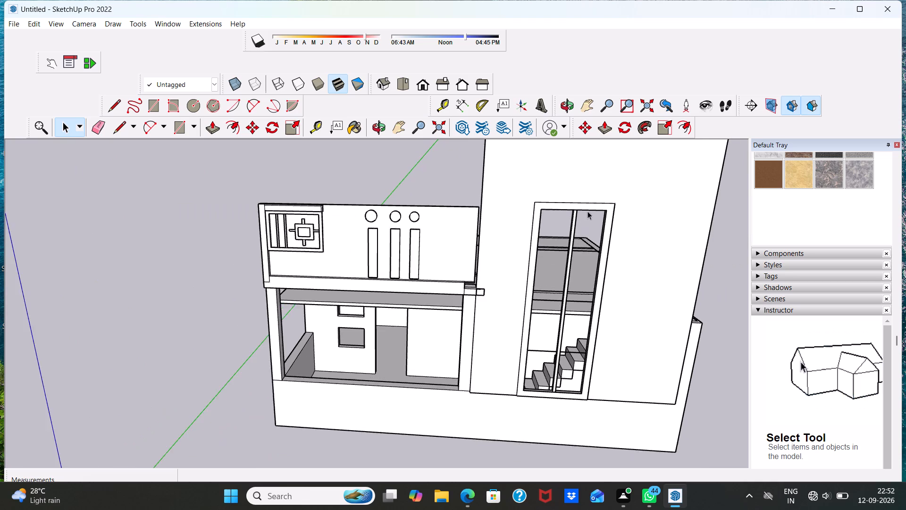
pyautogui.scroll(-5, 589, 205)
pyautogui.scroll(4, 588, 159)
pyautogui.scroll(-4, 568, 262)
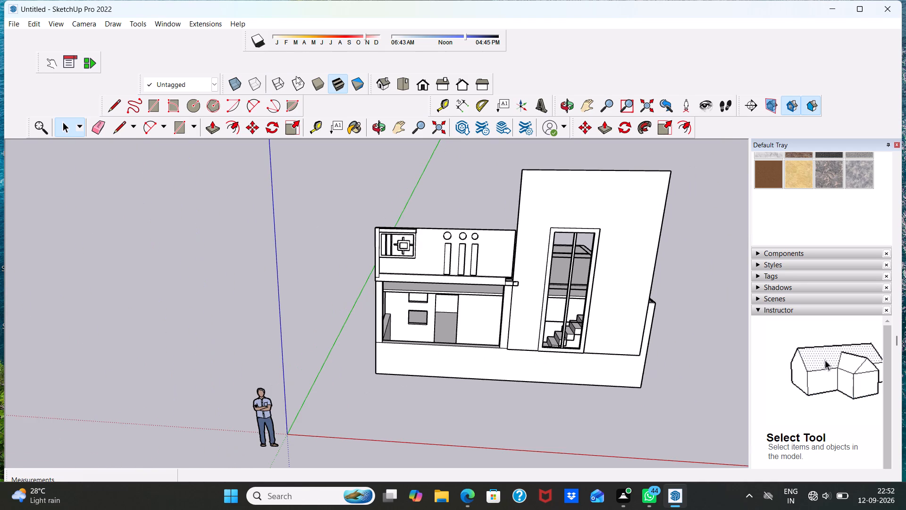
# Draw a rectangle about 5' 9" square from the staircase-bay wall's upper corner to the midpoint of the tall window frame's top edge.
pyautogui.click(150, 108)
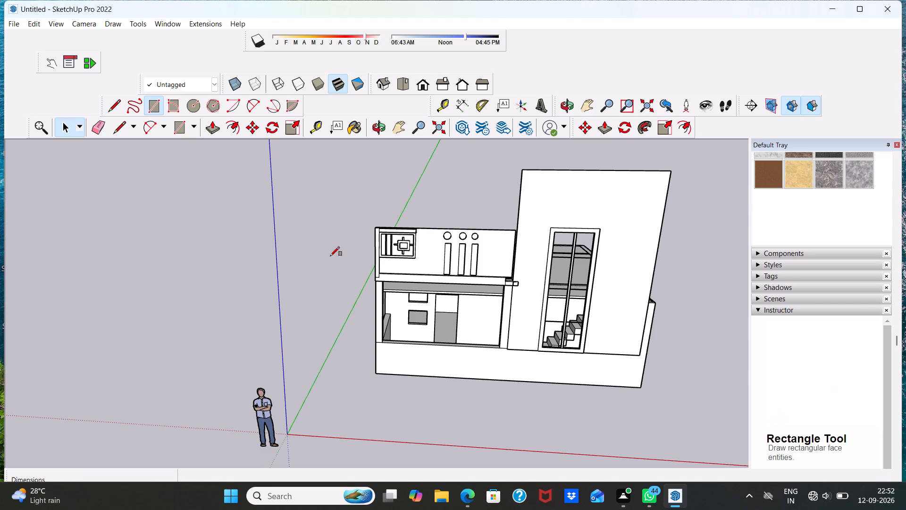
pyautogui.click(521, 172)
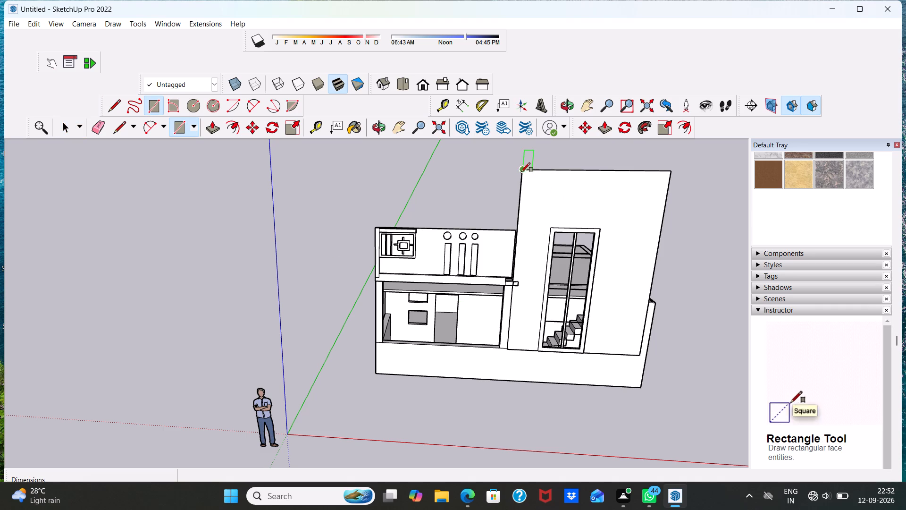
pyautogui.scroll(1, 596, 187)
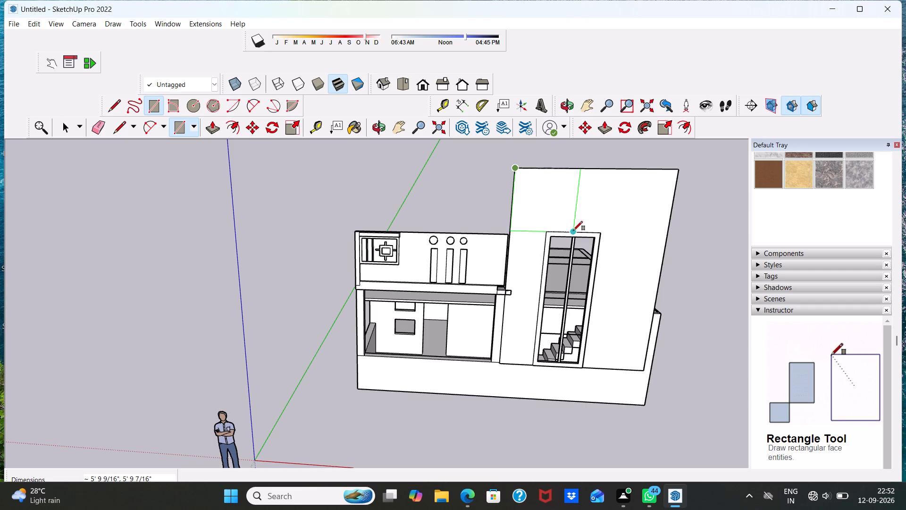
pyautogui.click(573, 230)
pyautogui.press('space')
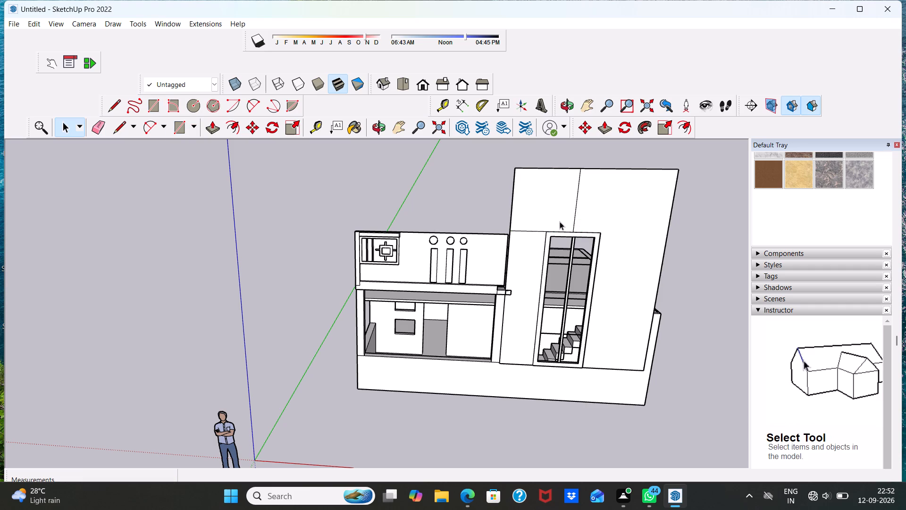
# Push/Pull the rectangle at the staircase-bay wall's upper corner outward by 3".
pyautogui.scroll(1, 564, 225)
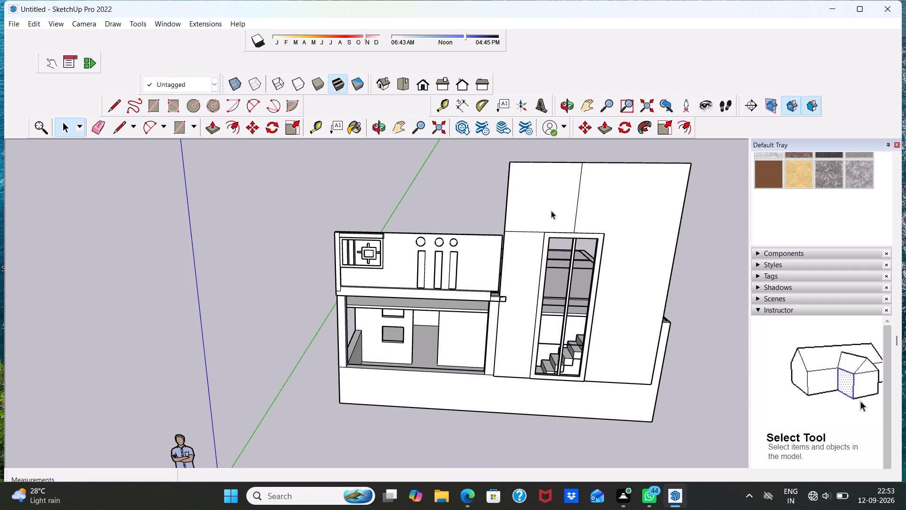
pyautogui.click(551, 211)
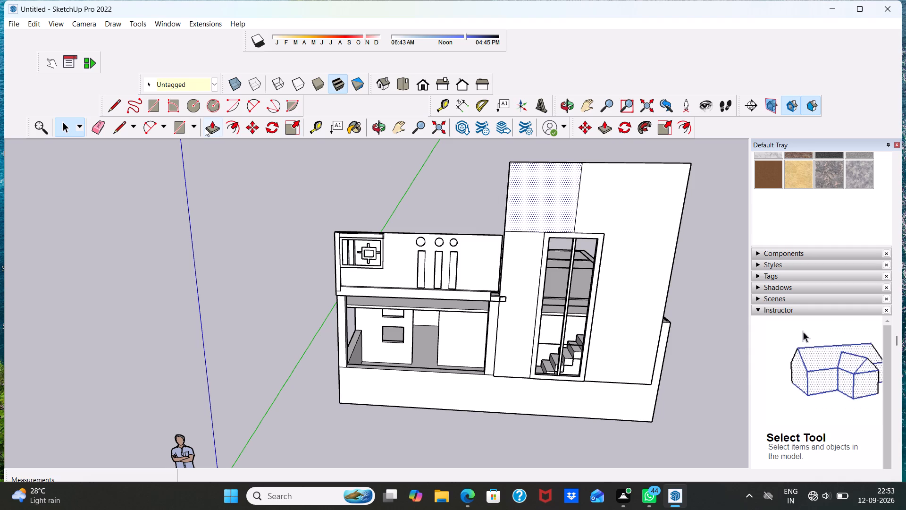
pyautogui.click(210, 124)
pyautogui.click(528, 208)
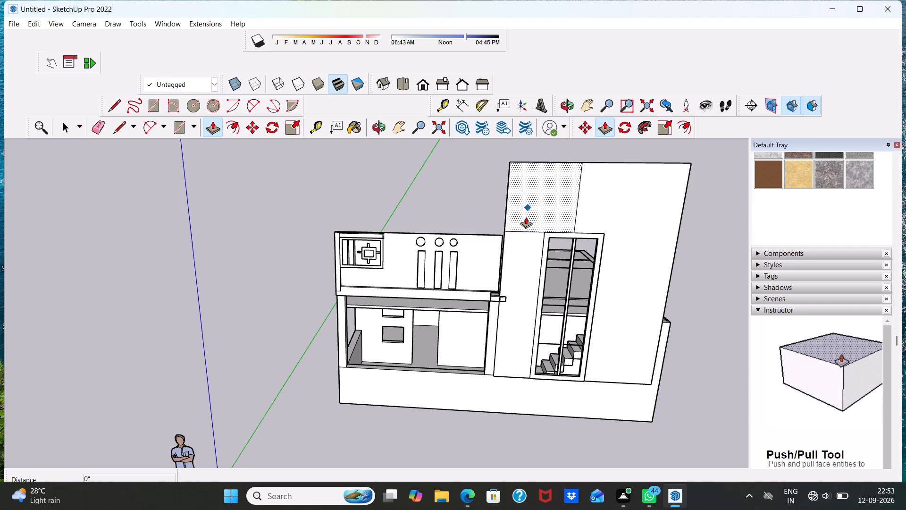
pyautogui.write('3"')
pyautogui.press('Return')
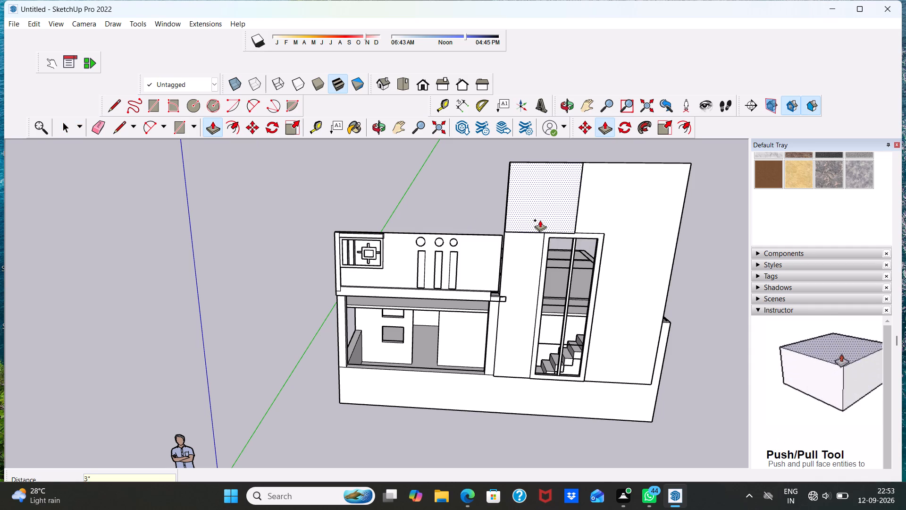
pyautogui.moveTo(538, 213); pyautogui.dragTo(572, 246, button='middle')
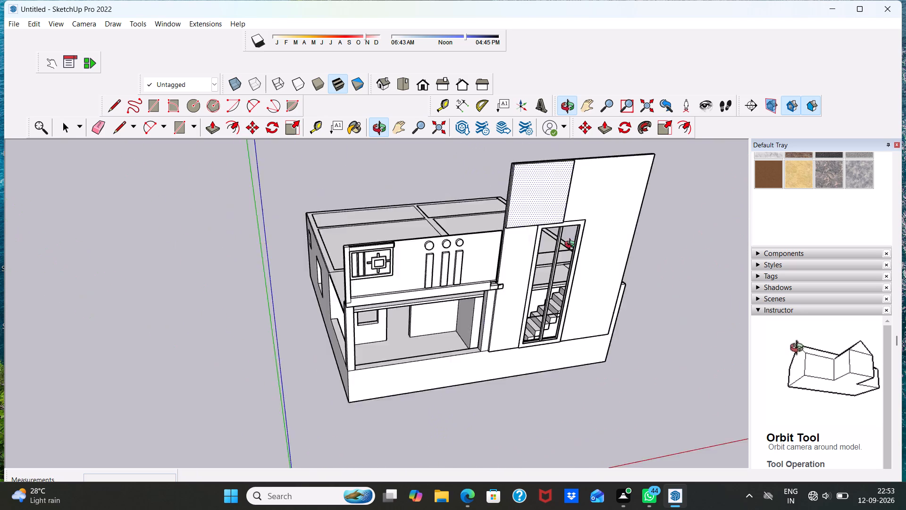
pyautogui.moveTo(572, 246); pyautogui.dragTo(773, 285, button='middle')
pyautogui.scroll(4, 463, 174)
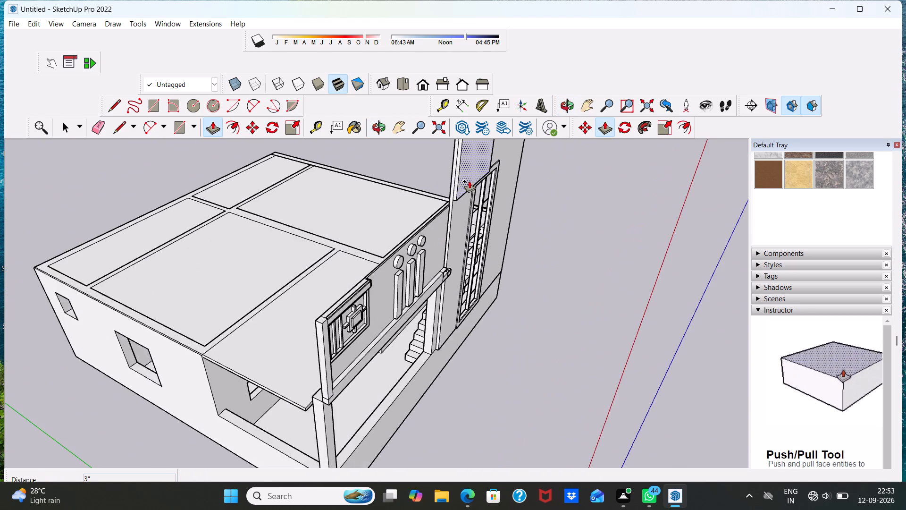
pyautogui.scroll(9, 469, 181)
# Undo back through the upper rectangle and its pull, the window frame's 1" pull and the wall's 3" pull.
pyautogui.hotkey('ctrl', 'z')
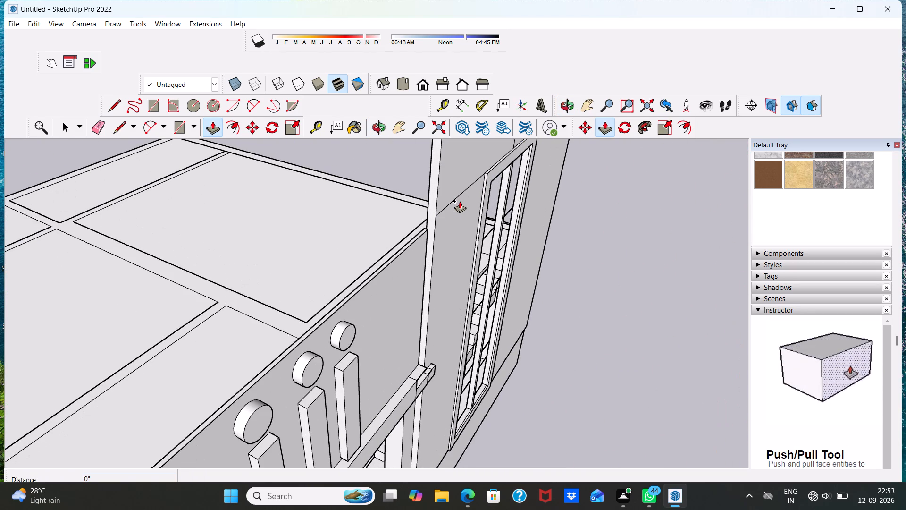
pyautogui.hotkey('ctrl', 'z')
pyautogui.hotkey('ctrl', 'z')
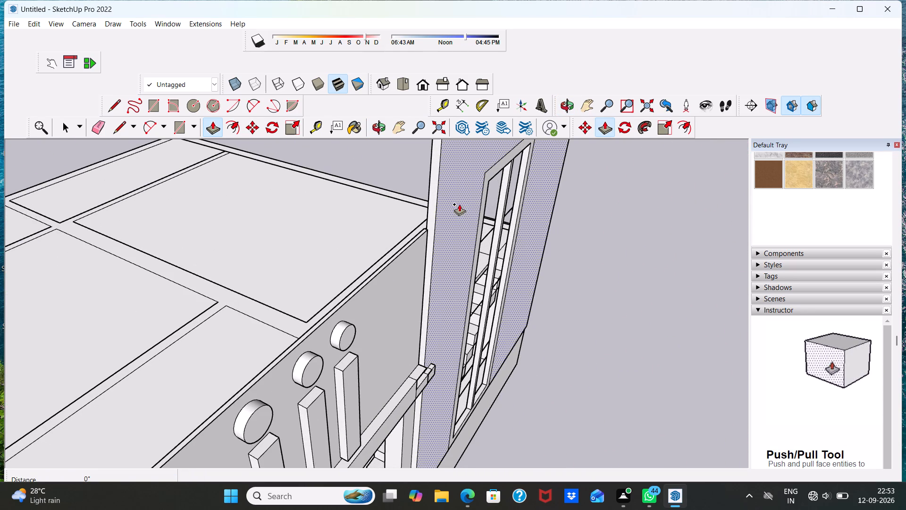
pyautogui.hotkey('ctrl', 'z')
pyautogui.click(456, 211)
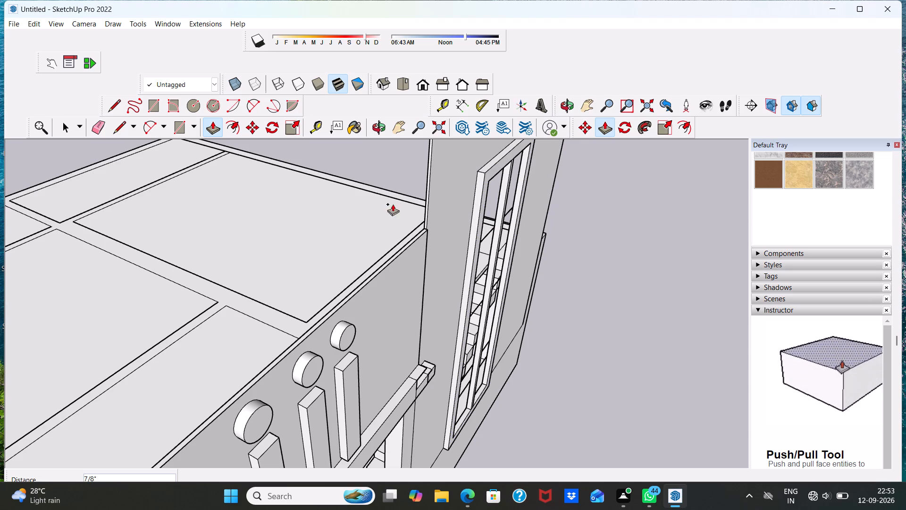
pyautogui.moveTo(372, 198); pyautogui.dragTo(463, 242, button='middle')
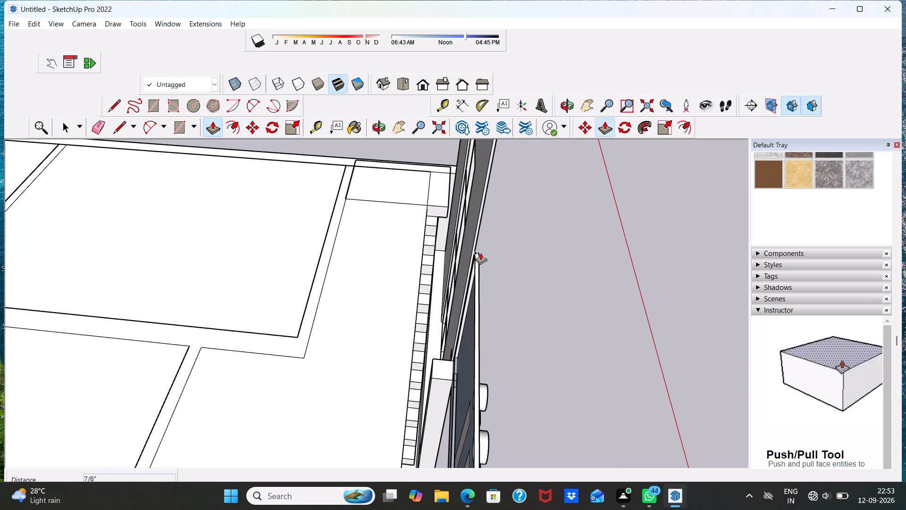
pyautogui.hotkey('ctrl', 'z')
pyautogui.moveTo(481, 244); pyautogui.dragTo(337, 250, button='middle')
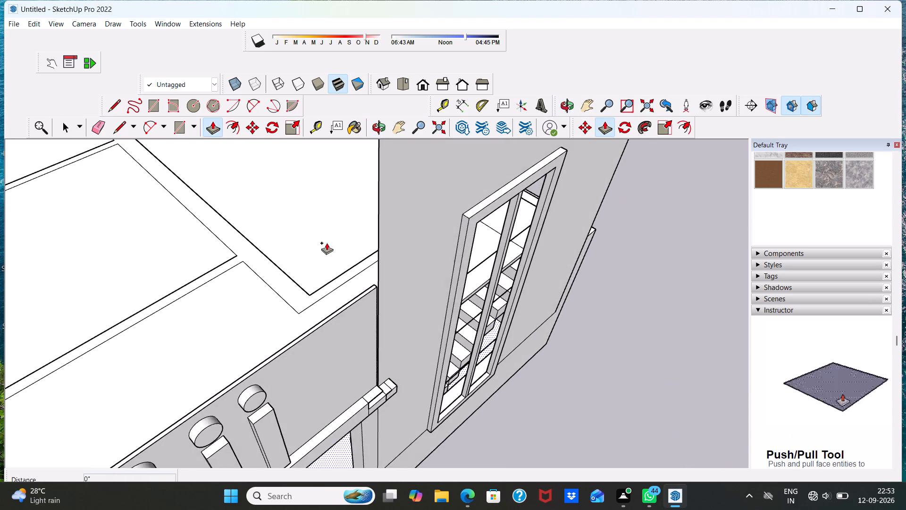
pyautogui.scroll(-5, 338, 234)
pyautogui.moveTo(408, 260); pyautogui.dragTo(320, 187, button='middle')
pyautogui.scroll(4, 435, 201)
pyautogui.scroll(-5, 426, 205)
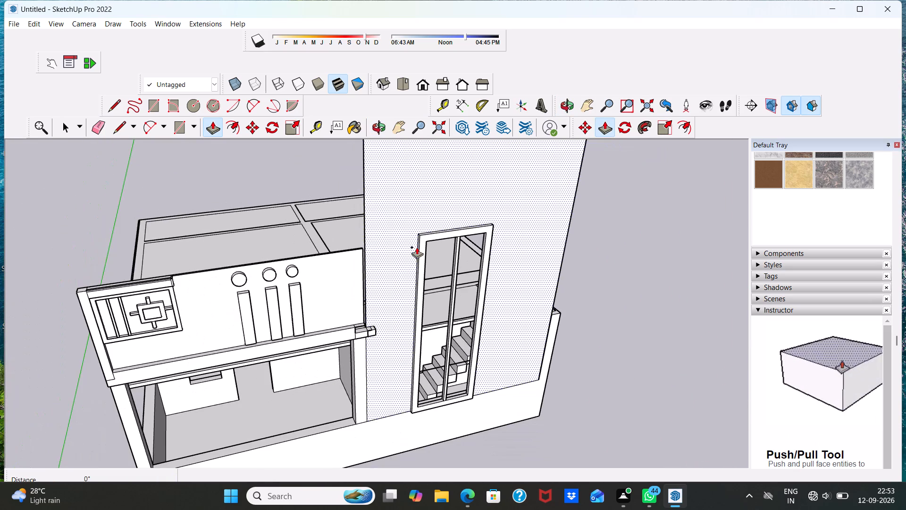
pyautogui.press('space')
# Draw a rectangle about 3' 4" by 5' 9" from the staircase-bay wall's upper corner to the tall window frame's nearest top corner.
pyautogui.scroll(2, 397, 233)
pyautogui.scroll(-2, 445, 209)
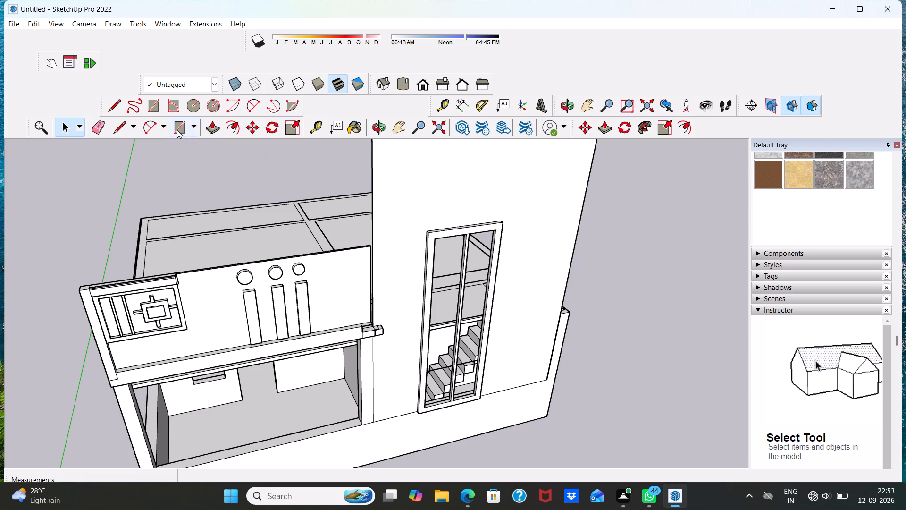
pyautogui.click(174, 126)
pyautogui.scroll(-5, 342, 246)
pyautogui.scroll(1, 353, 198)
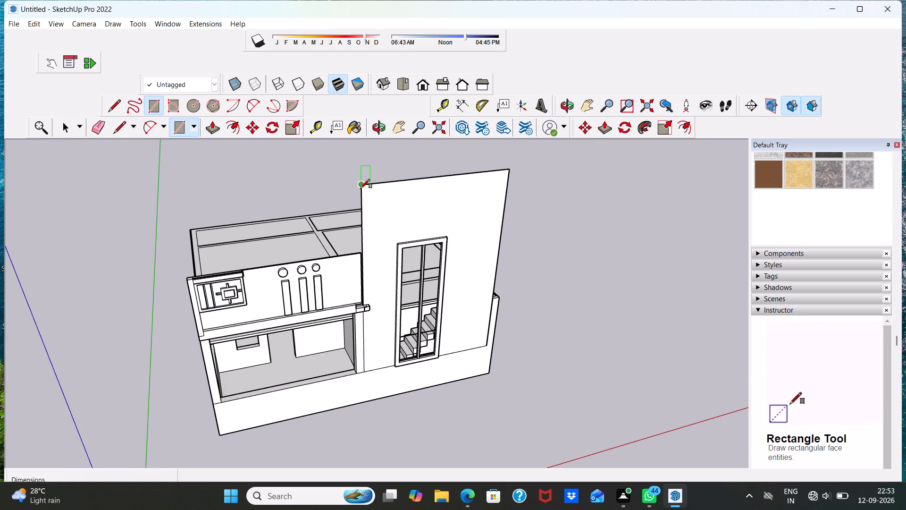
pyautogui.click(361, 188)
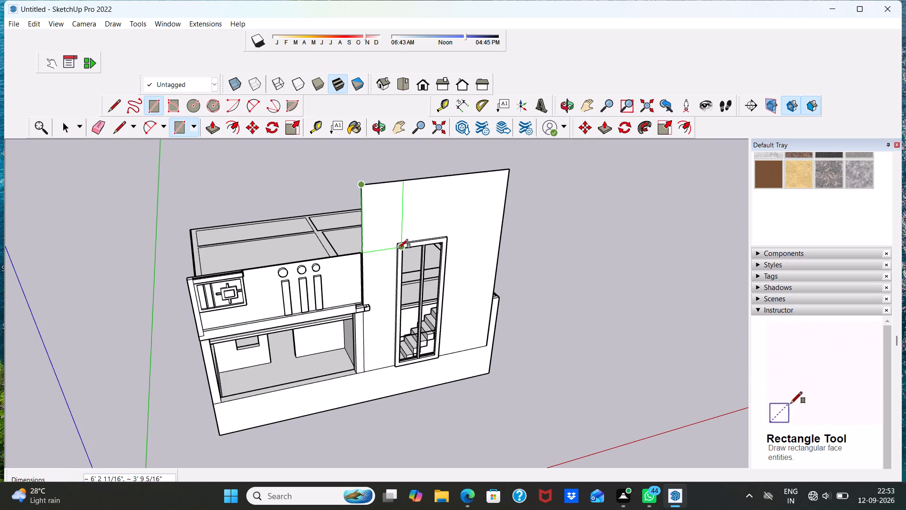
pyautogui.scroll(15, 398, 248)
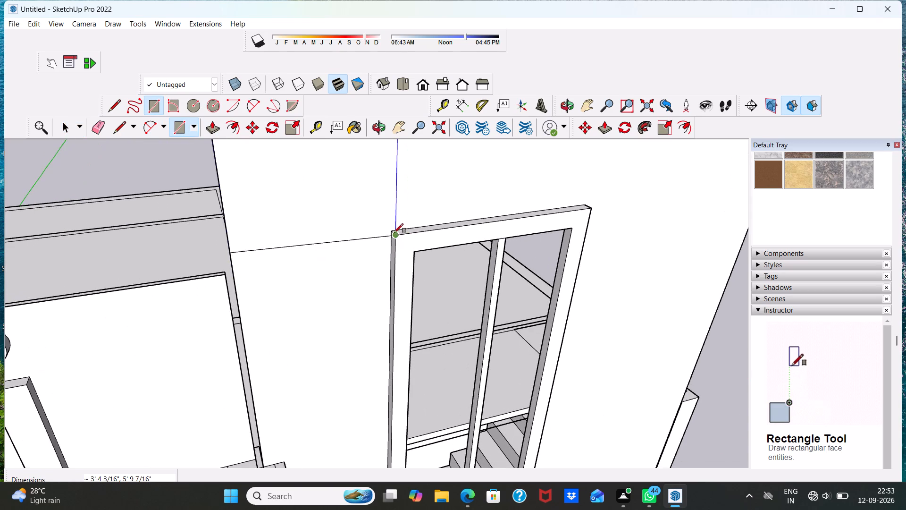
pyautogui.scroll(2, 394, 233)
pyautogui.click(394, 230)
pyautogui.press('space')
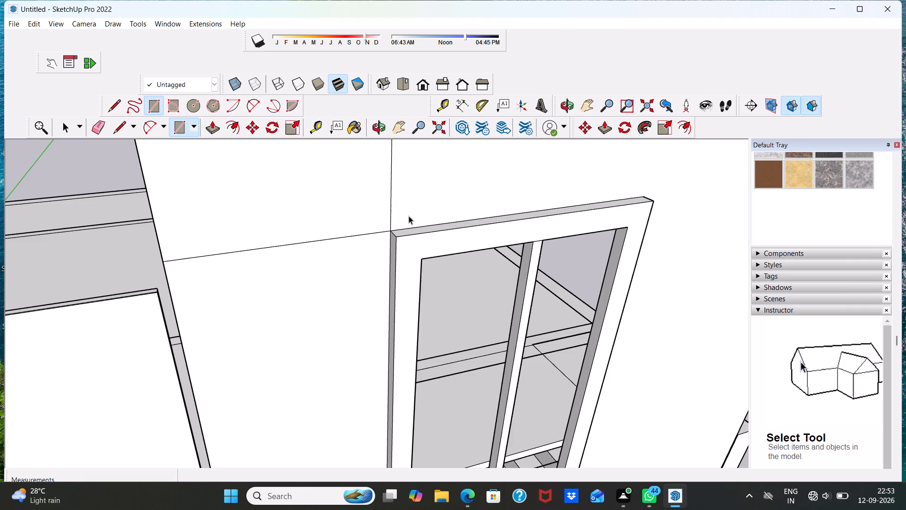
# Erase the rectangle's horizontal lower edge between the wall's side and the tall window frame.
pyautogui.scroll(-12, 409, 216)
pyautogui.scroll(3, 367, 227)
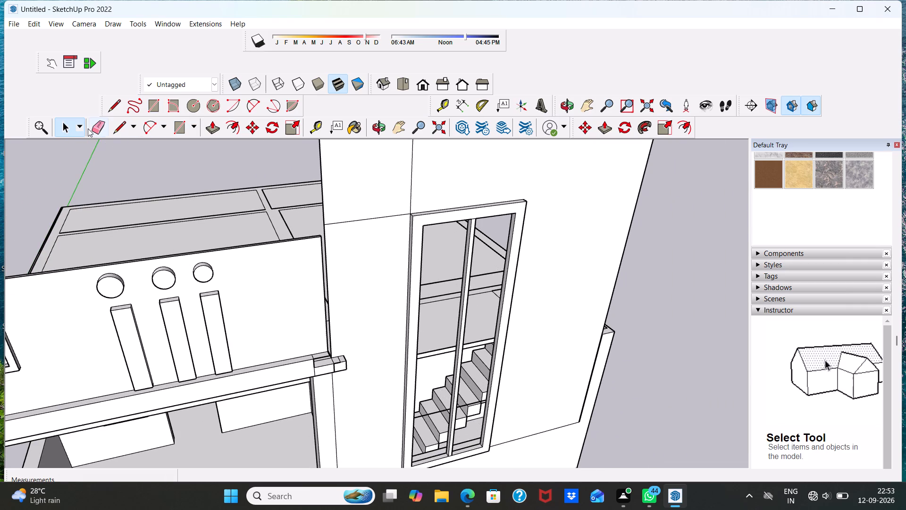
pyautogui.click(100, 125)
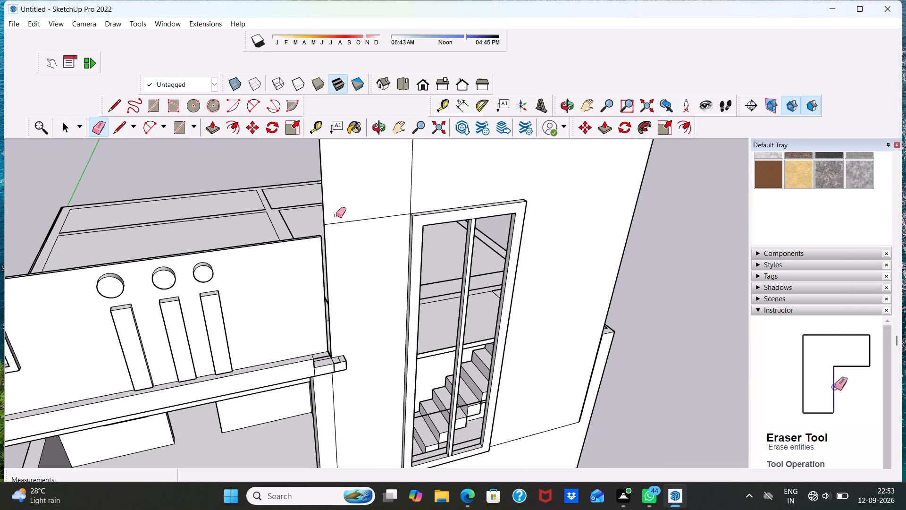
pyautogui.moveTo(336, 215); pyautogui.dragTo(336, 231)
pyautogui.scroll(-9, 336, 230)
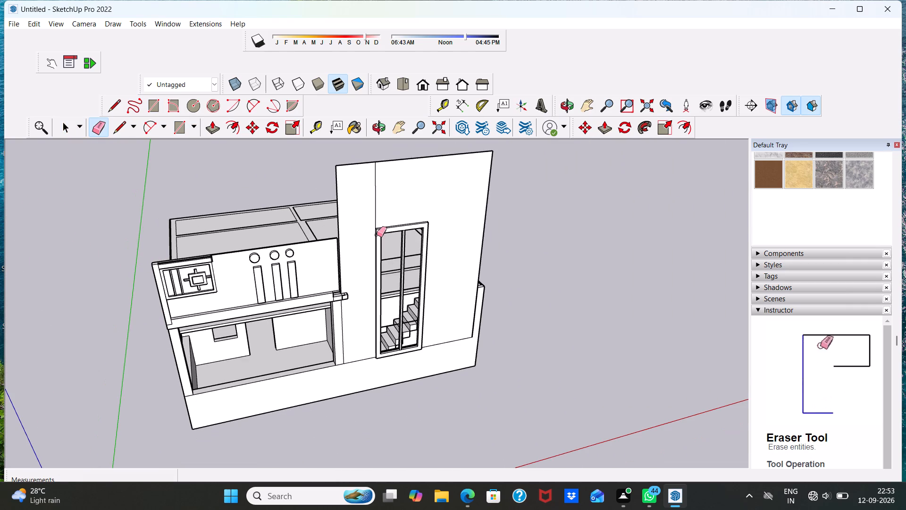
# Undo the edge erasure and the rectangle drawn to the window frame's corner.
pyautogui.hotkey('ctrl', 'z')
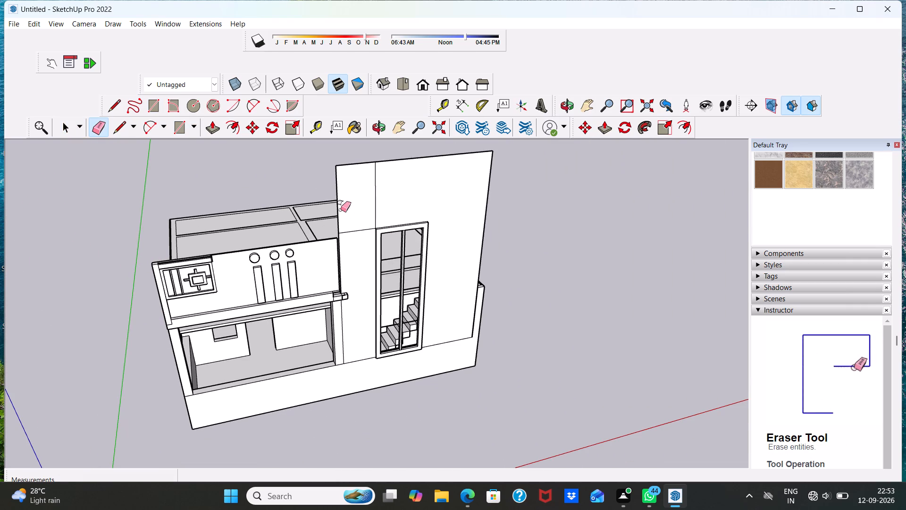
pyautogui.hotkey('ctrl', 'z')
# Draw a rectangle about 6' 2" by 5' 9" from the staircase-bay wall's upper corner to a point on the tall window frame's top edge.
pyautogui.click(151, 103)
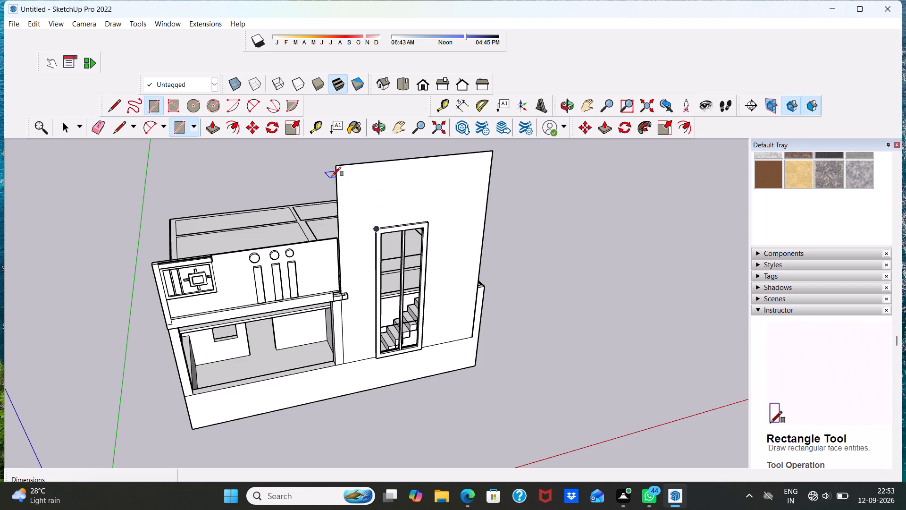
pyautogui.click(335, 164)
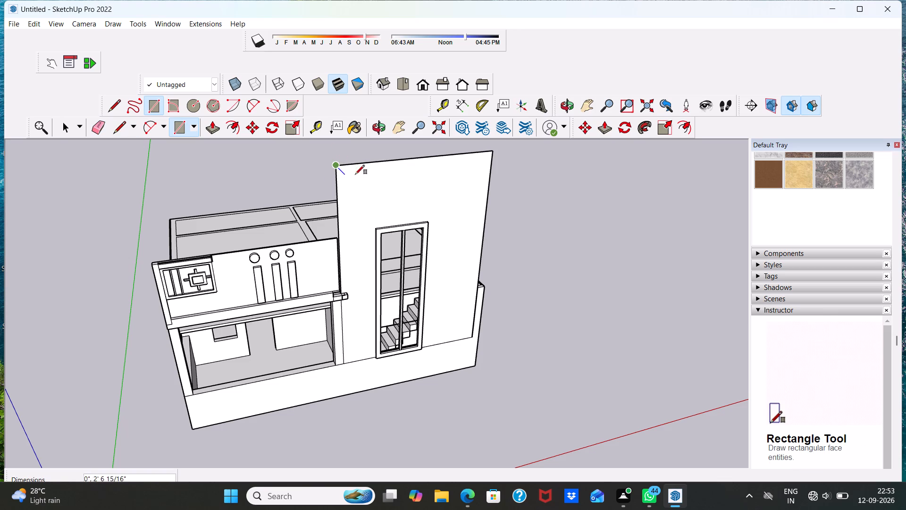
pyautogui.scroll(5, 404, 224)
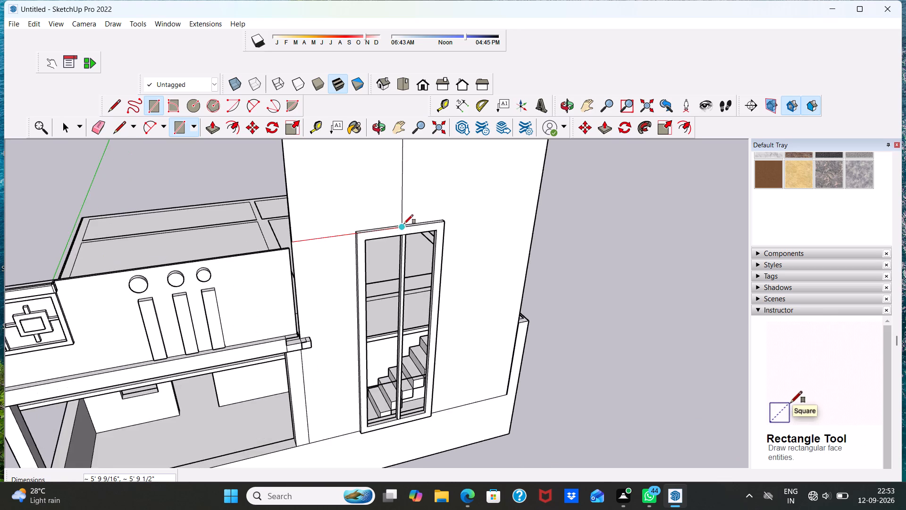
pyautogui.scroll(5, 405, 222)
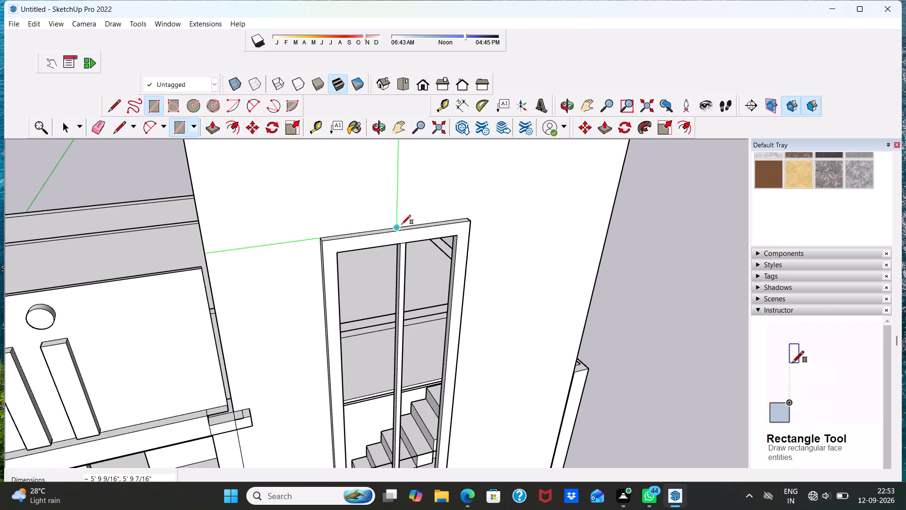
pyautogui.scroll(6, 404, 225)
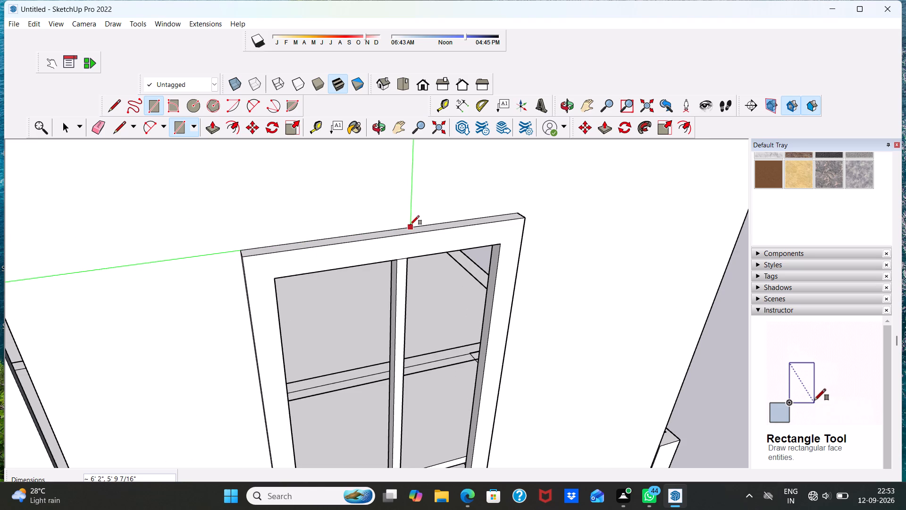
pyautogui.click(408, 227)
pyautogui.scroll(-5, 407, 225)
pyautogui.press('space')
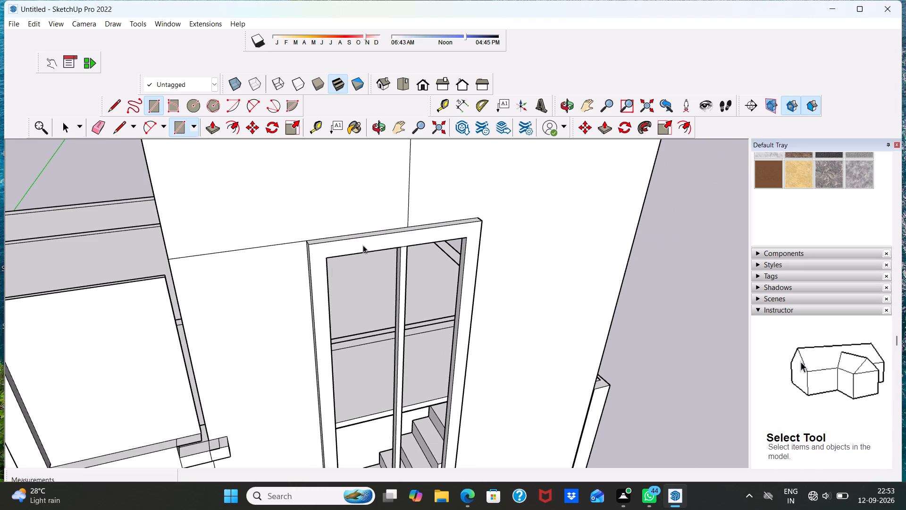
# Erase the new rectangle's horizontal lower edge between the wall's side and the tall window frame.
pyautogui.scroll(1, 204, 233)
pyautogui.moveTo(95, 126); pyautogui.dragTo(95, 131)
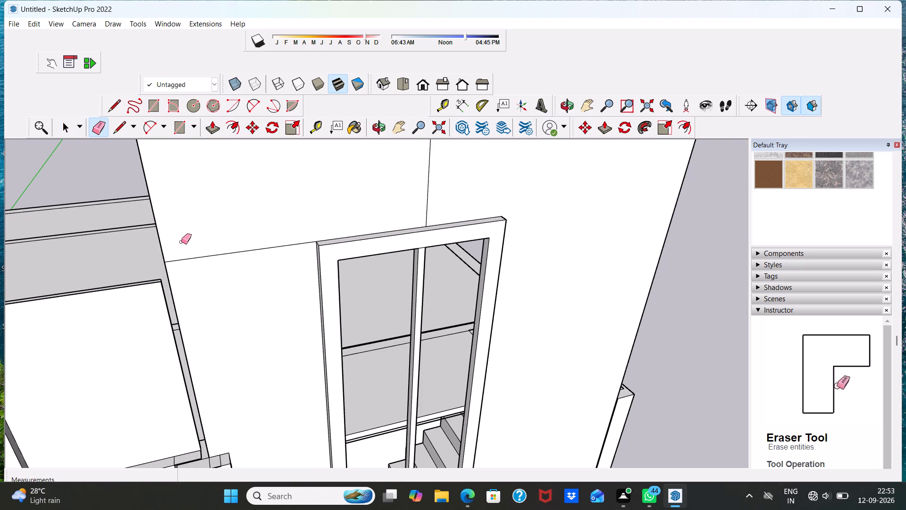
pyautogui.moveTo(187, 240); pyautogui.dragTo(188, 288)
pyautogui.scroll(-9, 189, 288)
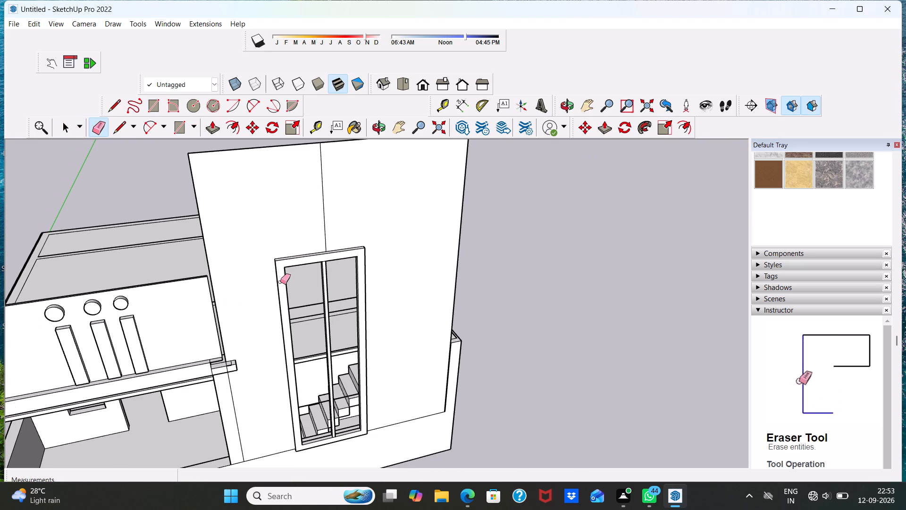
pyautogui.press('space')
# Push/Pull the wall section beside and above the tall window frame outward 5".
pyautogui.click(226, 227)
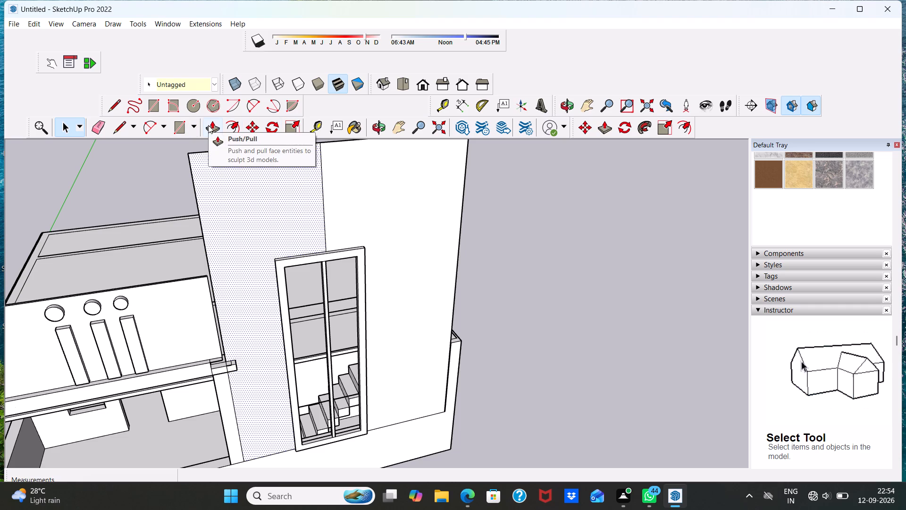
pyautogui.click(241, 201)
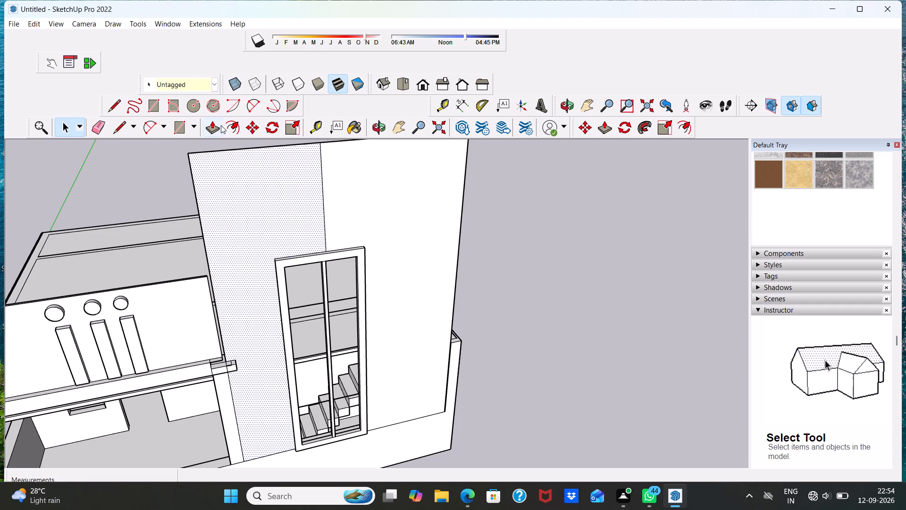
pyautogui.click(210, 125)
pyautogui.click(220, 229)
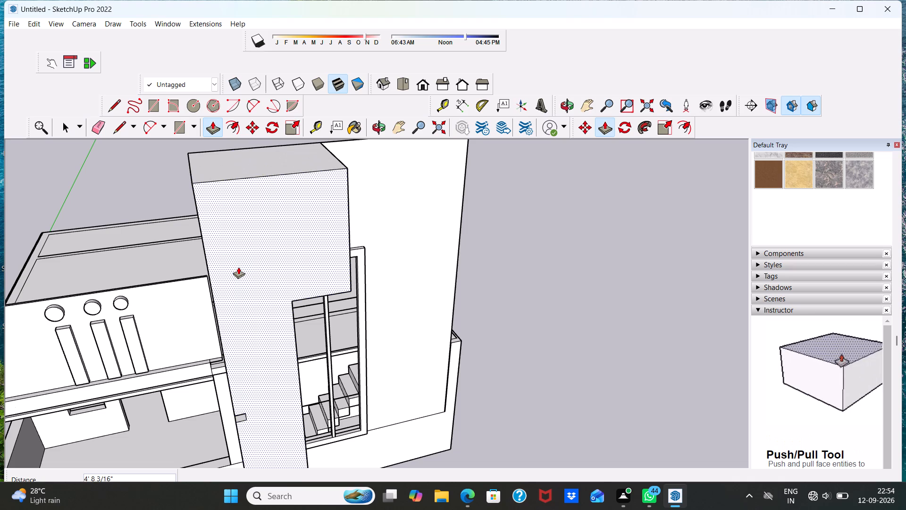
pyautogui.write('5"')
pyautogui.press('Return')
pyautogui.moveTo(240, 269); pyautogui.dragTo(302, 194, button='middle')
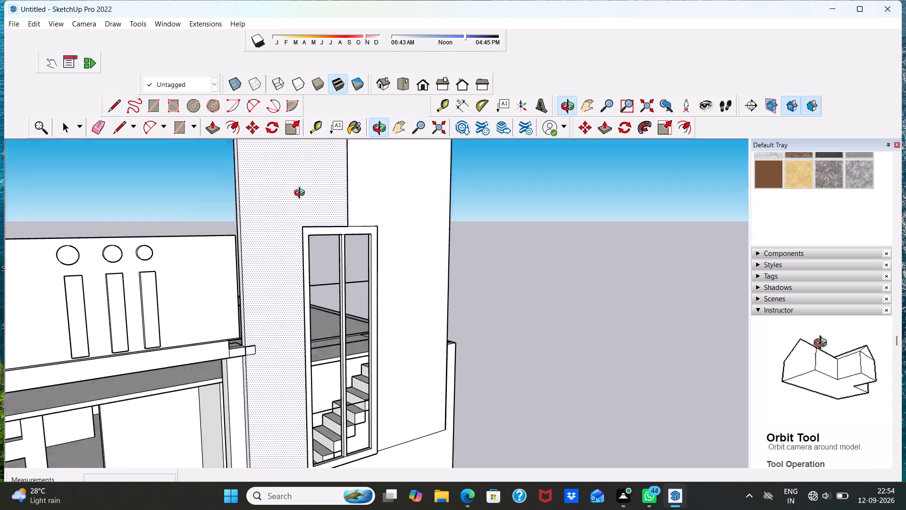
pyautogui.moveTo(302, 194); pyautogui.dragTo(323, 240, button='middle')
pyautogui.press('space')
# Examine the thickened wall section and the house front from several angles.
pyautogui.moveTo(426, 261); pyautogui.dragTo(251, 260, button='middle')
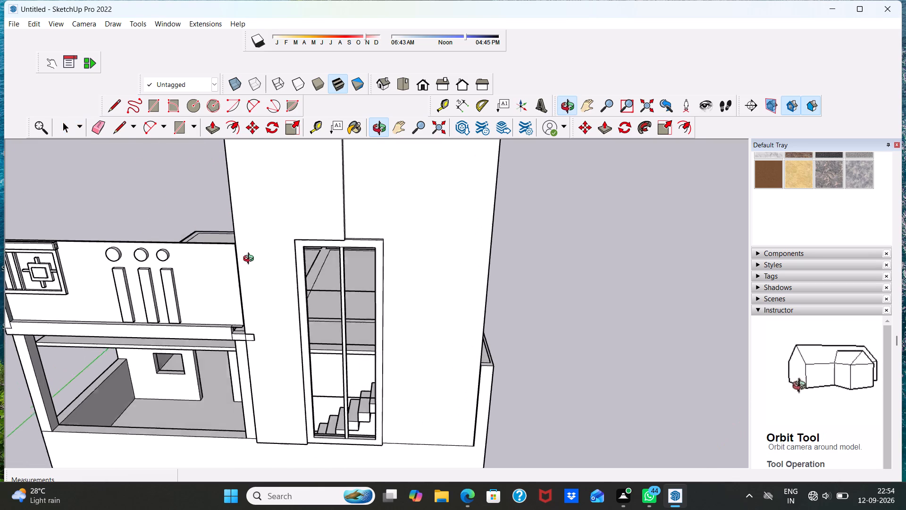
pyautogui.moveTo(251, 260); pyautogui.dragTo(250, 260, button='middle')
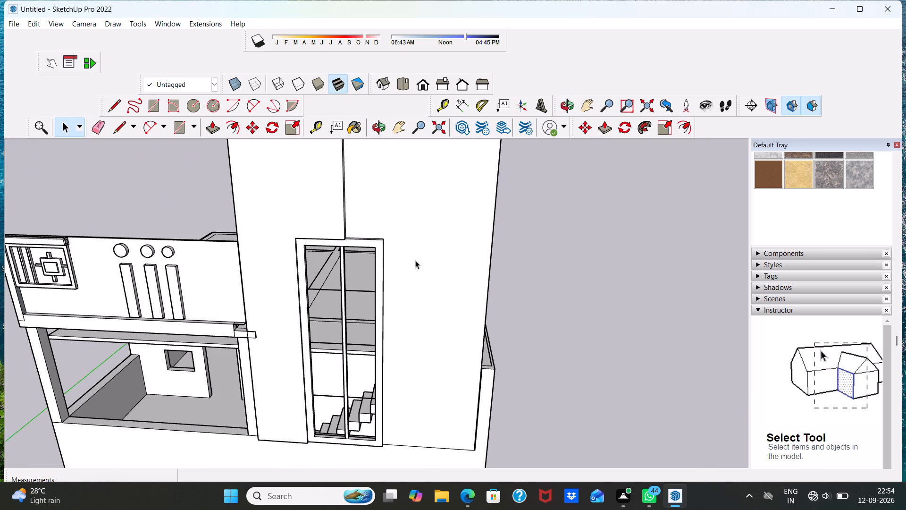
pyautogui.scroll(2, 436, 223)
pyautogui.scroll(-8, 353, 226)
pyautogui.moveTo(377, 205); pyautogui.dragTo(373, 180, button='middle')
pyautogui.scroll(1, 373, 180)
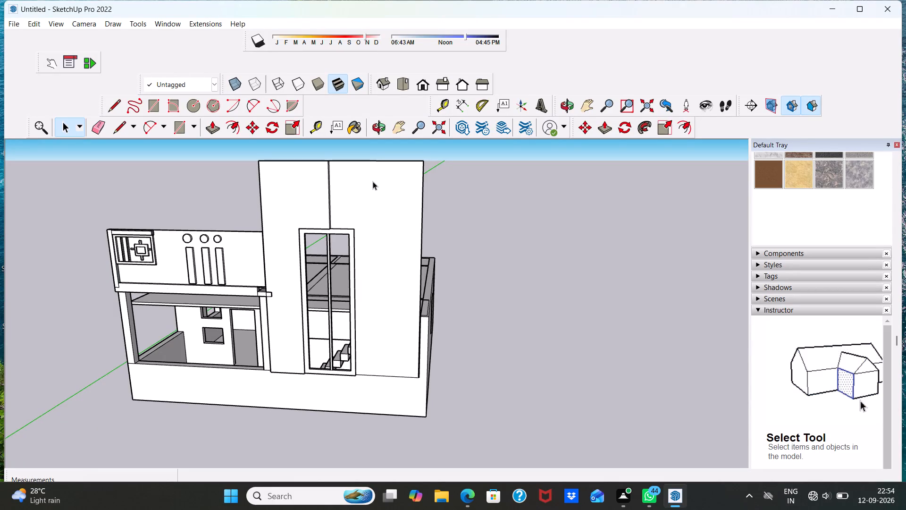
pyautogui.scroll(-3, 360, 193)
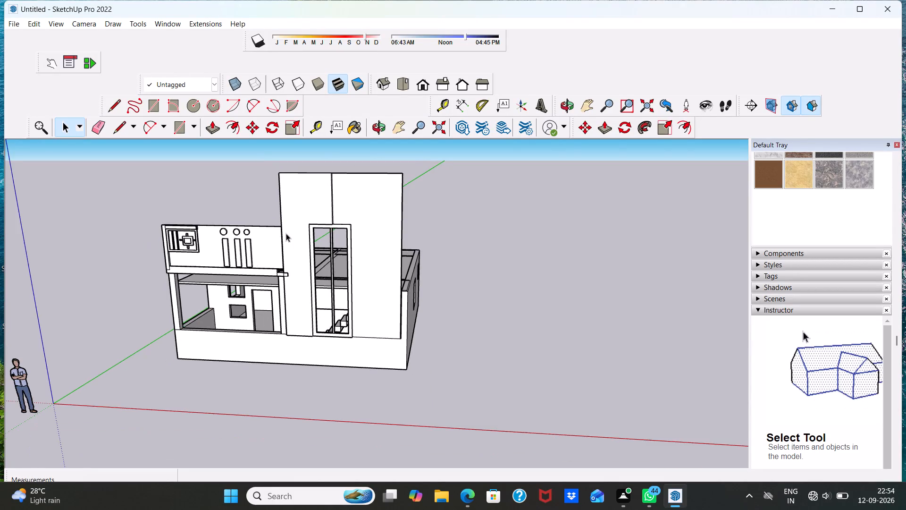
pyautogui.scroll(-1, 232, 253)
pyautogui.moveTo(328, 200); pyautogui.dragTo(158, 311, button='middle')
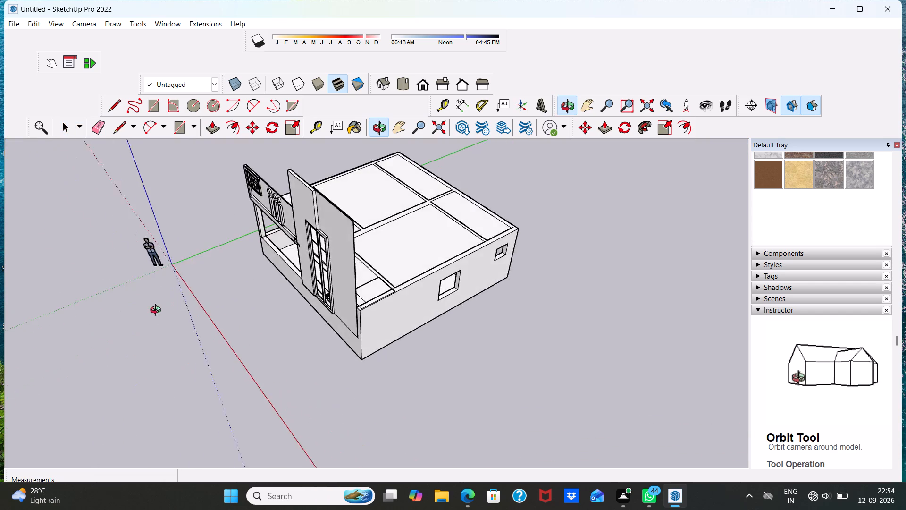
pyautogui.moveTo(158, 311); pyautogui.dragTo(380, 234, button='middle')
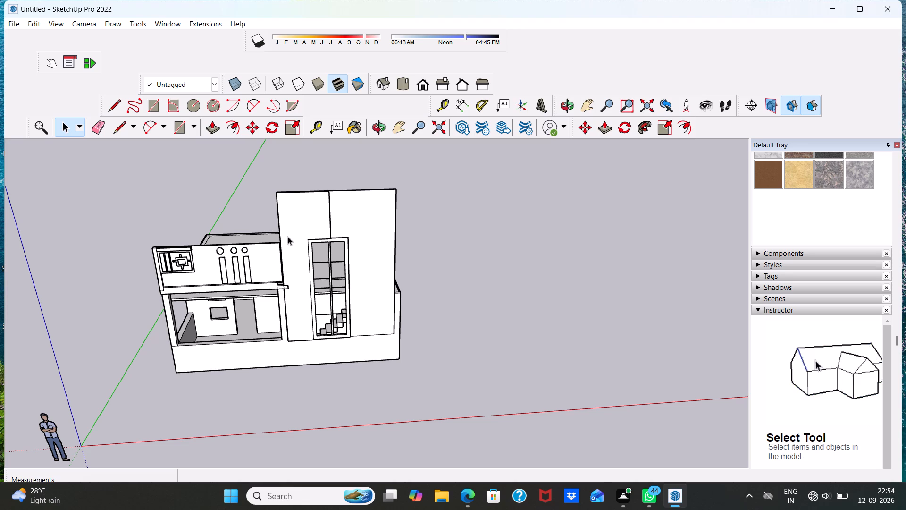
# Place a vertical guide on the staircase-bay wall about 2' 9" in from its outer edge beyond the window.
pyautogui.scroll(4, 400, 229)
pyautogui.click(316, 123)
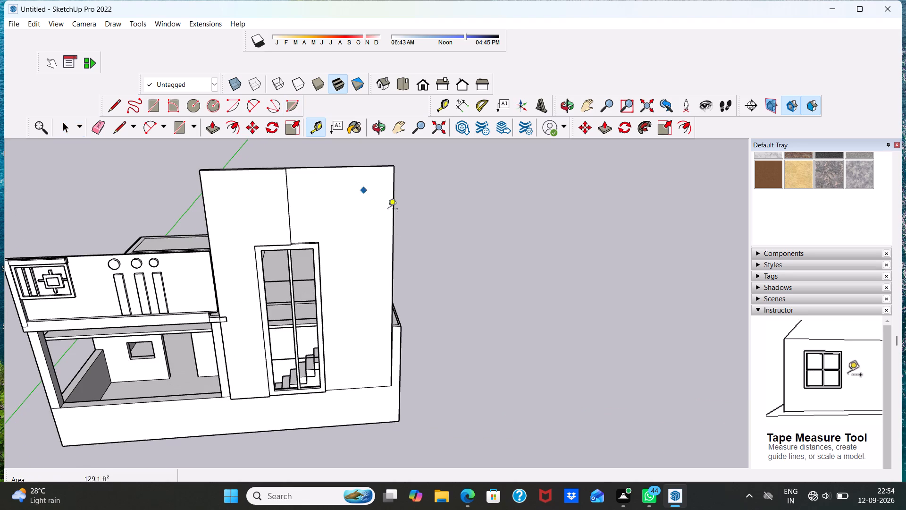
pyautogui.click(393, 222)
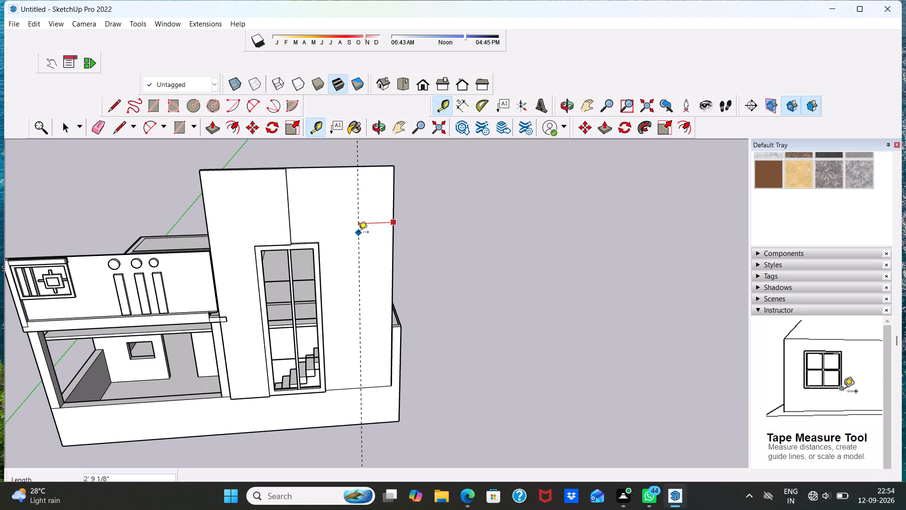
pyautogui.click(359, 233)
pyautogui.press('space')
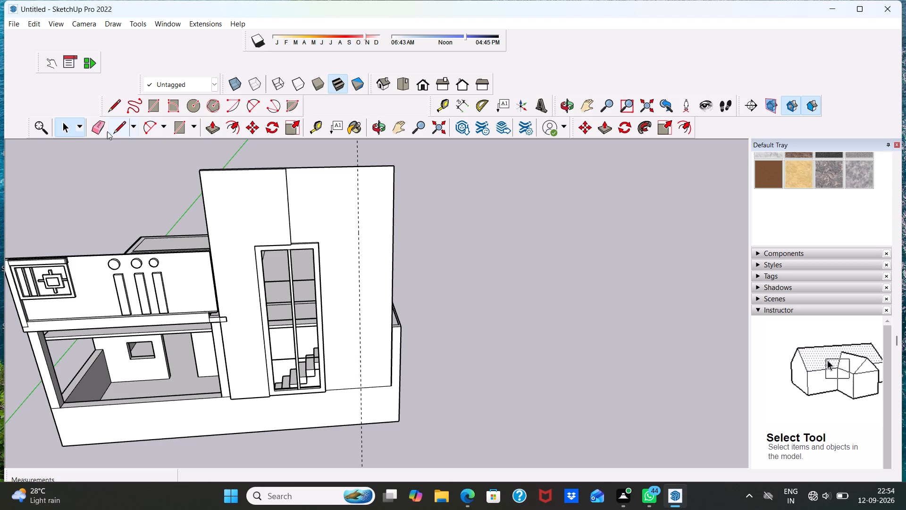
# Draw a vertical line about 19' 8" long along the guide, from the wall's top edge to its bottom edge.
pyautogui.click(118, 124)
pyautogui.scroll(3, 435, 163)
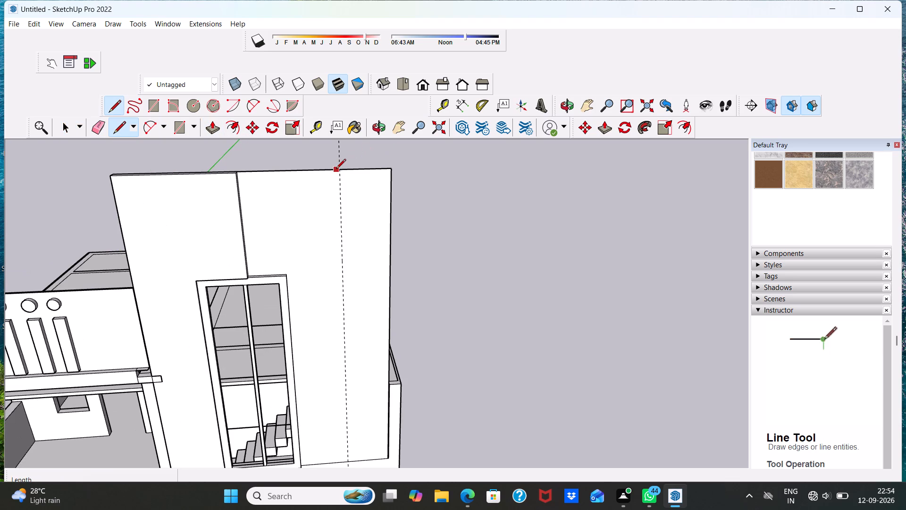
pyautogui.click(336, 171)
pyautogui.scroll(-5, 361, 314)
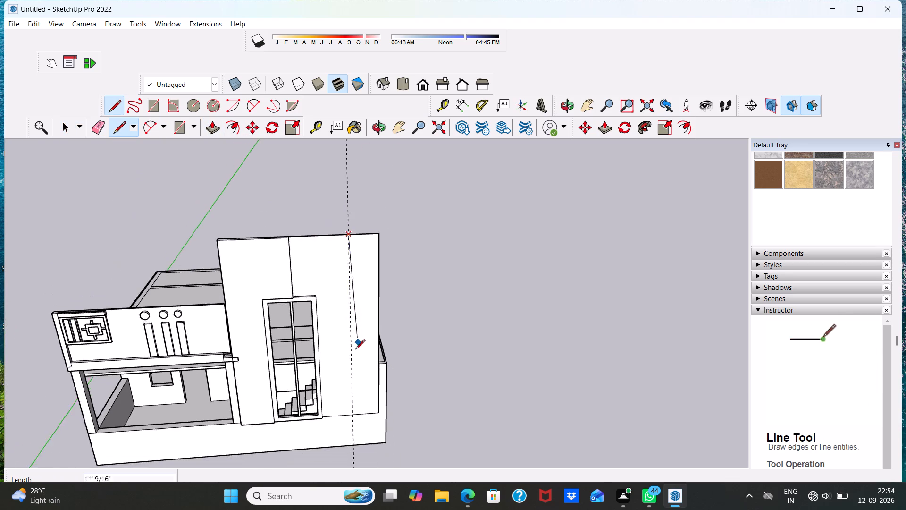
pyautogui.scroll(-1, 355, 350)
pyautogui.scroll(4, 349, 375)
pyautogui.scroll(3, 338, 421)
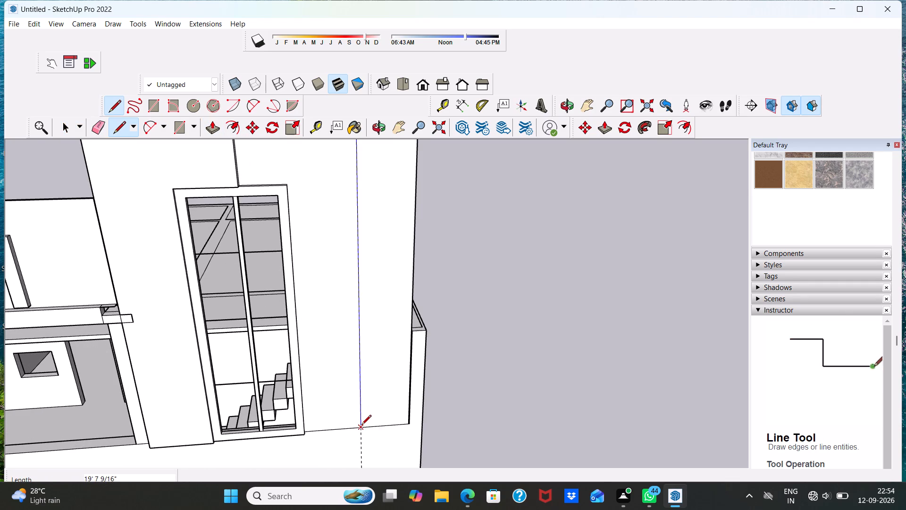
pyautogui.click(361, 425)
pyautogui.press('space')
# Erase the vertical guide from the staircase-bay wall.
pyautogui.scroll(-7, 351, 313)
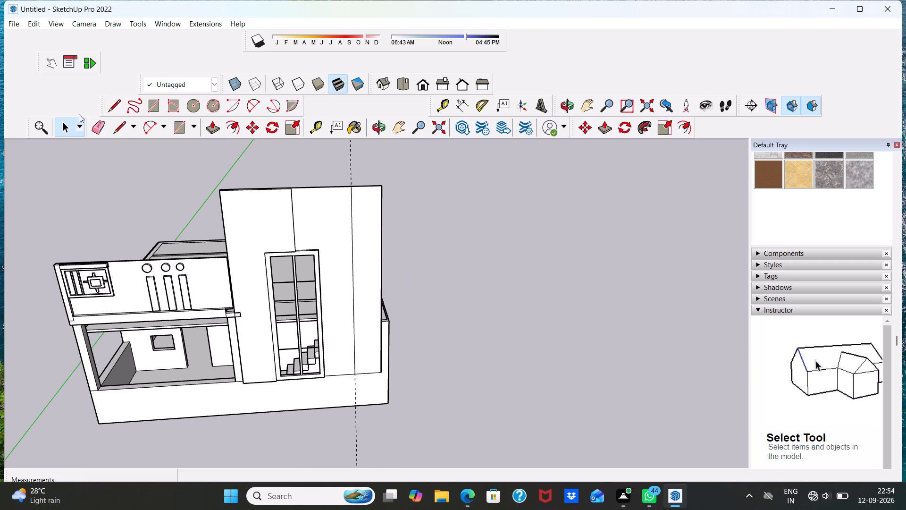
pyautogui.click(102, 124)
pyautogui.moveTo(327, 171); pyautogui.dragTo(384, 158)
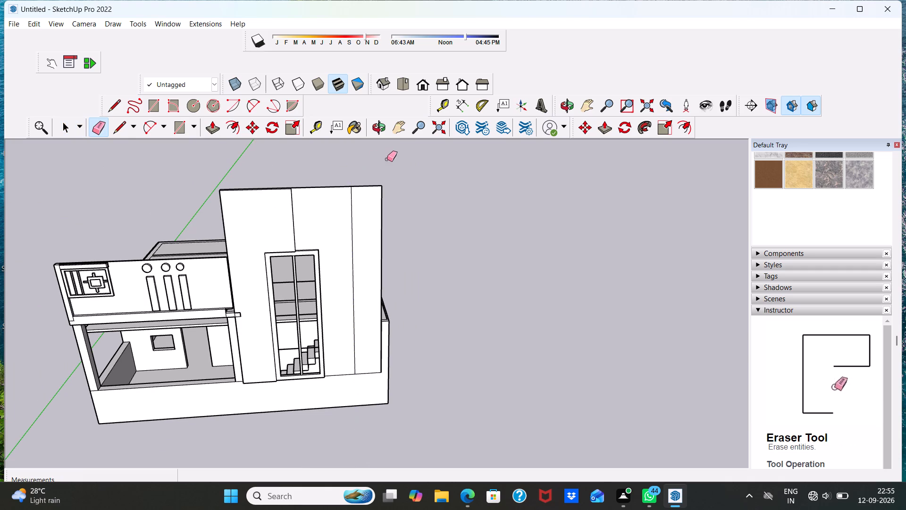
pyautogui.press('space')
# Push/Pull the narrow strip at the wall's outer edge outward 5".
pyautogui.click(213, 119)
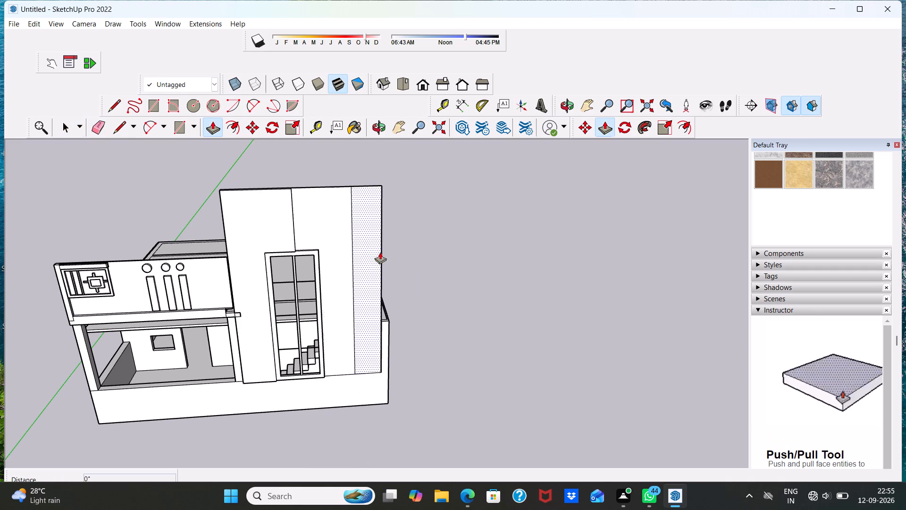
pyautogui.click(364, 238)
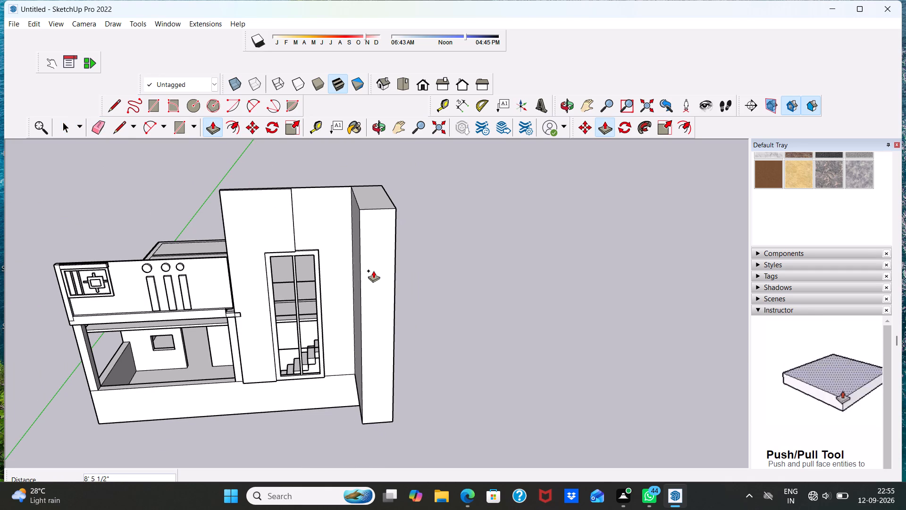
pyautogui.write('5"')
pyautogui.press('Return')
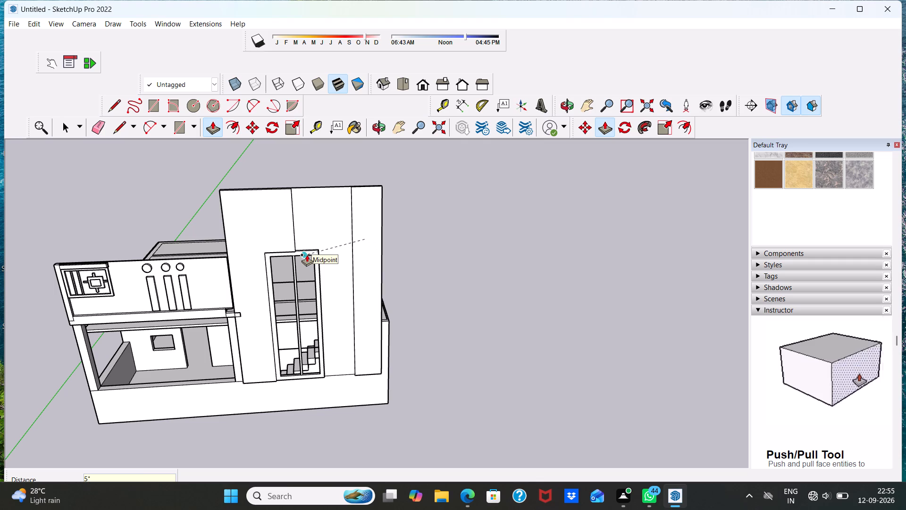
# Draw a 5" line across the inner side face of the raised section above the window, near the wall's top.
pyautogui.moveTo(328, 238); pyautogui.dragTo(353, 431, button='middle')
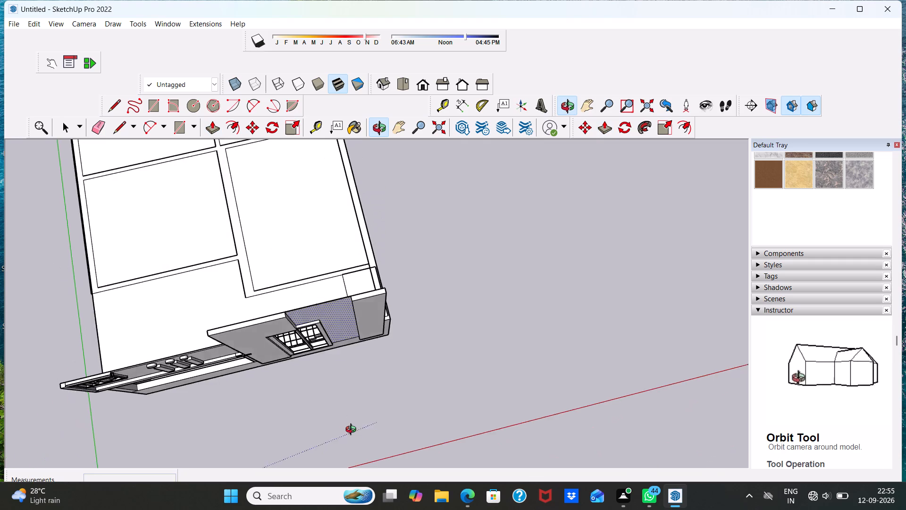
pyautogui.moveTo(353, 431); pyautogui.dragTo(344, 394, button='middle')
pyautogui.scroll(3, 277, 307)
pyautogui.scroll(4, 287, 259)
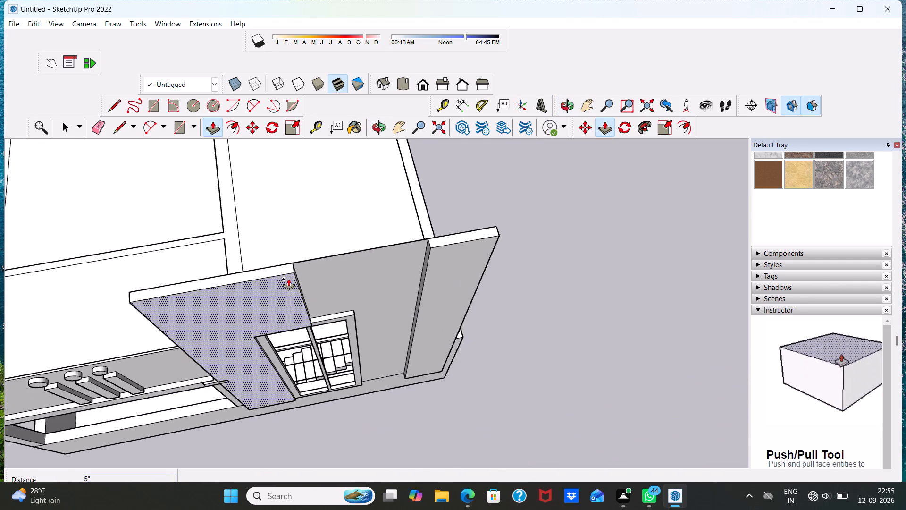
pyautogui.scroll(4, 310, 255)
pyautogui.scroll(4, 280, 279)
pyautogui.press('space')
pyautogui.moveTo(319, 322); pyautogui.dragTo(236, 261, button='middle')
pyautogui.scroll(1, 235, 284)
pyautogui.scroll(-8, 238, 281)
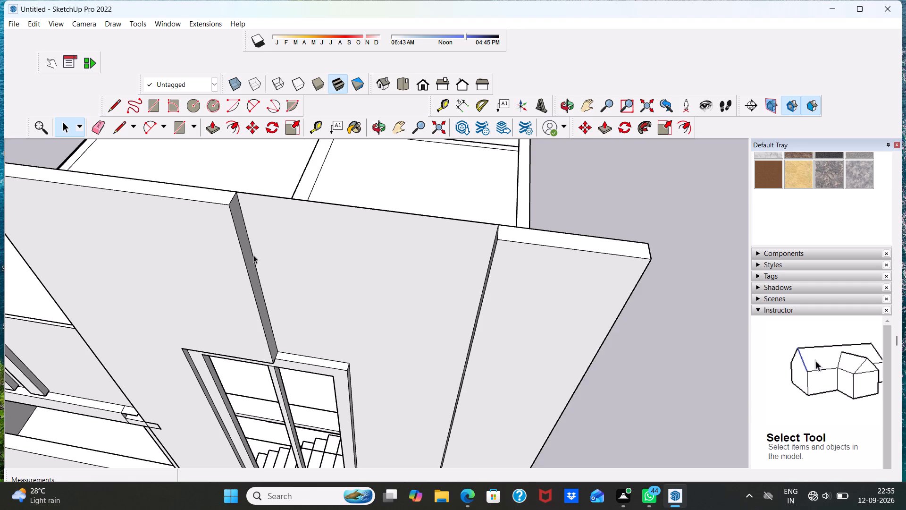
pyautogui.scroll(4, 245, 221)
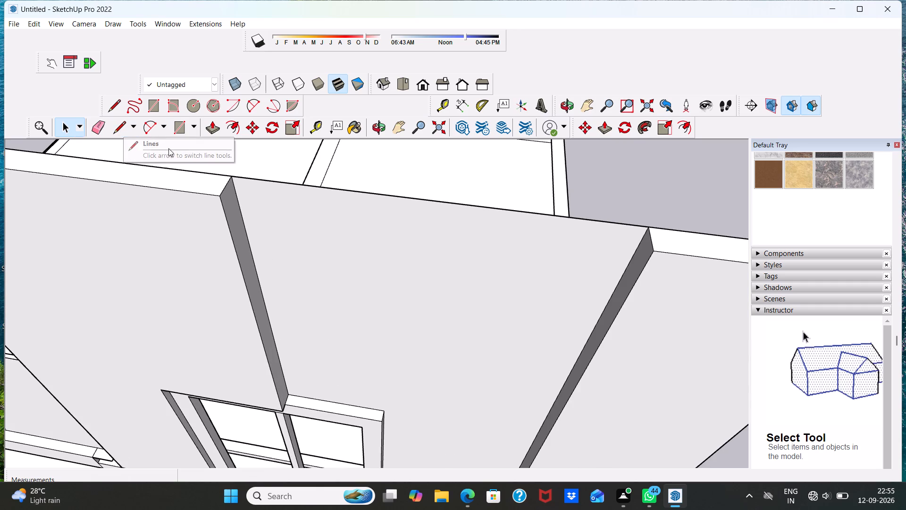
pyautogui.click(122, 129)
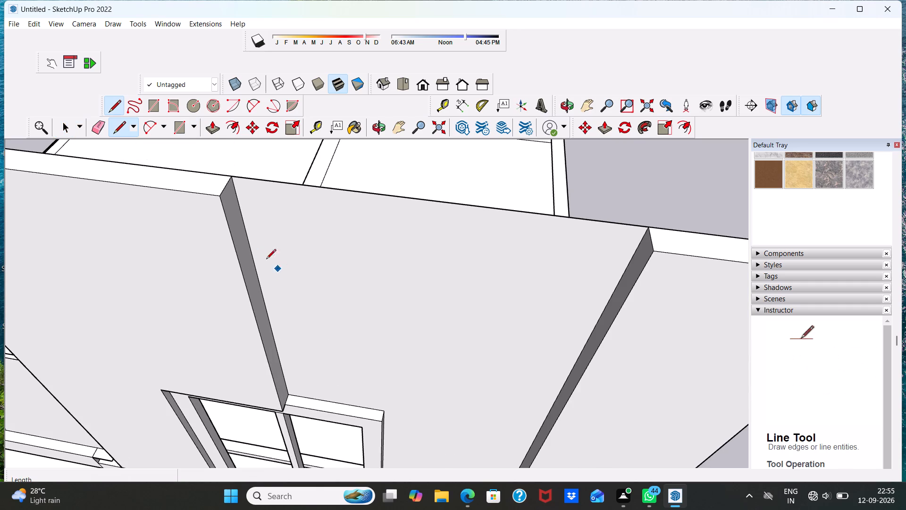
pyautogui.click(235, 252)
pyautogui.click(248, 232)
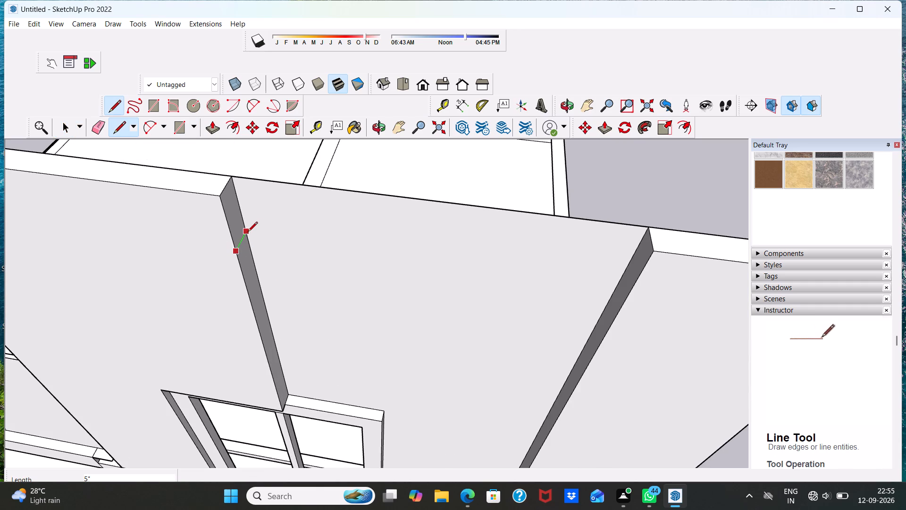
pyautogui.press('space')
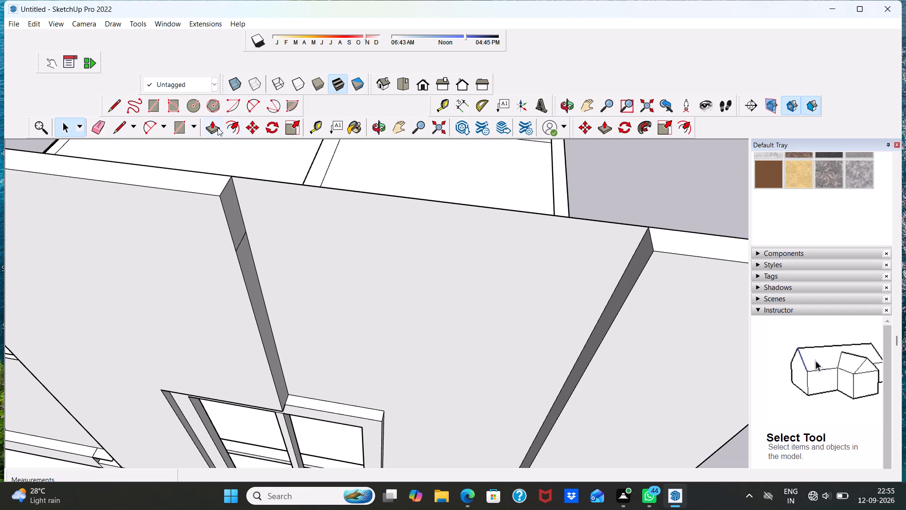
# Push/Pull the small side face above that line about 5' 4" across to the raised strip at the outer edge.
pyautogui.moveTo(207, 126); pyautogui.dragTo(208, 131)
pyautogui.click(233, 211)
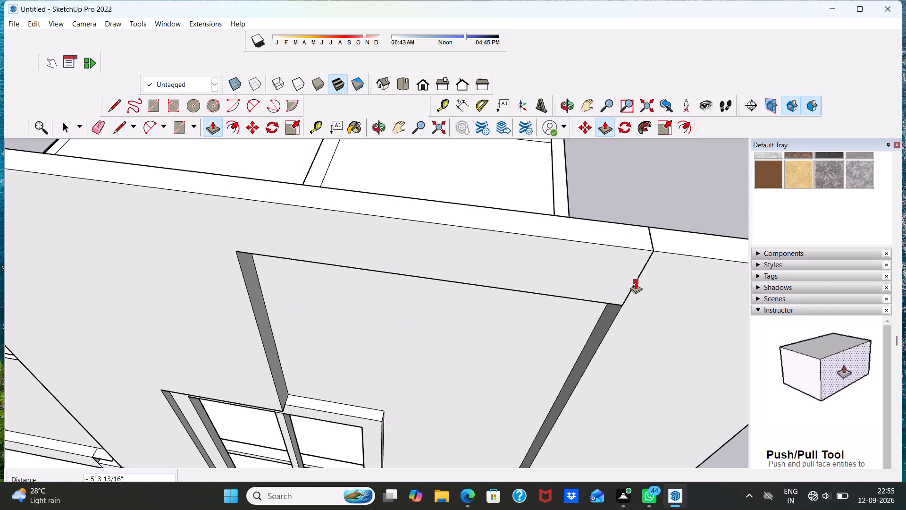
pyautogui.click(636, 281)
pyautogui.press('space')
# Erase the seam edges between the top band and the raised outer strip on the wall's front and top faces.
pyautogui.moveTo(449, 306); pyautogui.dragTo(473, 185, button='middle')
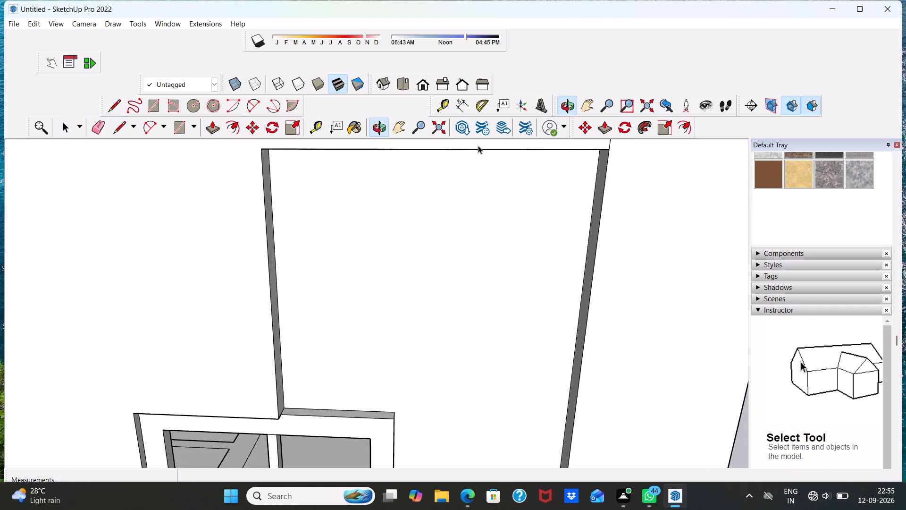
pyautogui.scroll(-8, 478, 145)
pyautogui.press('space')
pyautogui.scroll(4, 554, 182)
pyautogui.moveTo(554, 178); pyautogui.dragTo(439, 237, button='middle')
pyautogui.scroll(5, 534, 232)
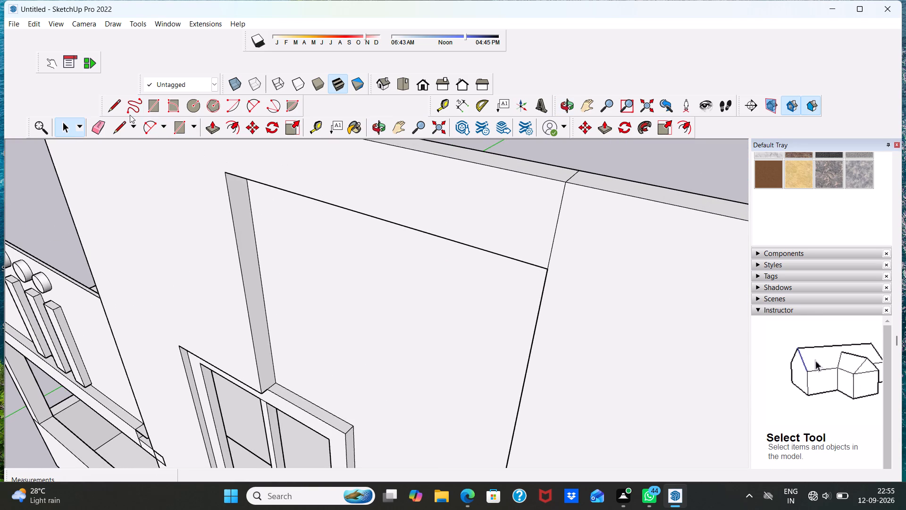
pyautogui.click(98, 124)
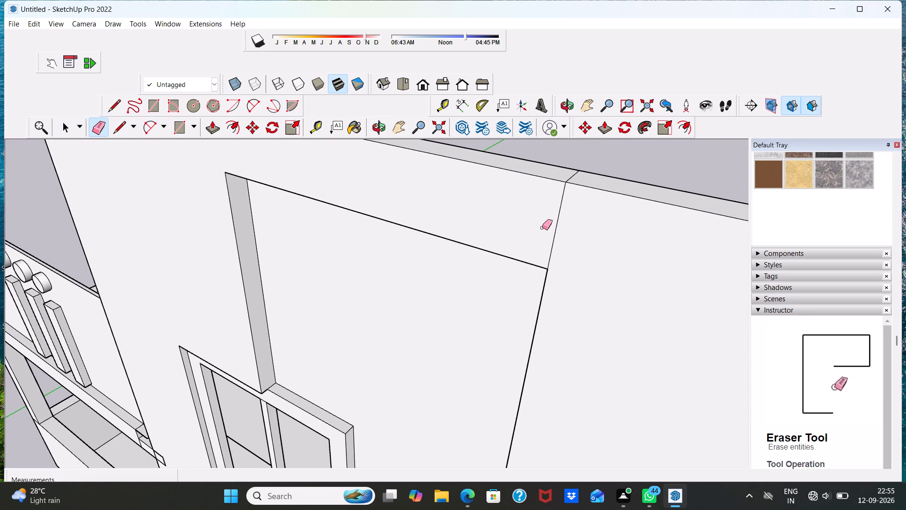
pyautogui.moveTo(542, 228); pyautogui.dragTo(557, 234)
pyautogui.moveTo(579, 179); pyautogui.dragTo(545, 263, button='middle')
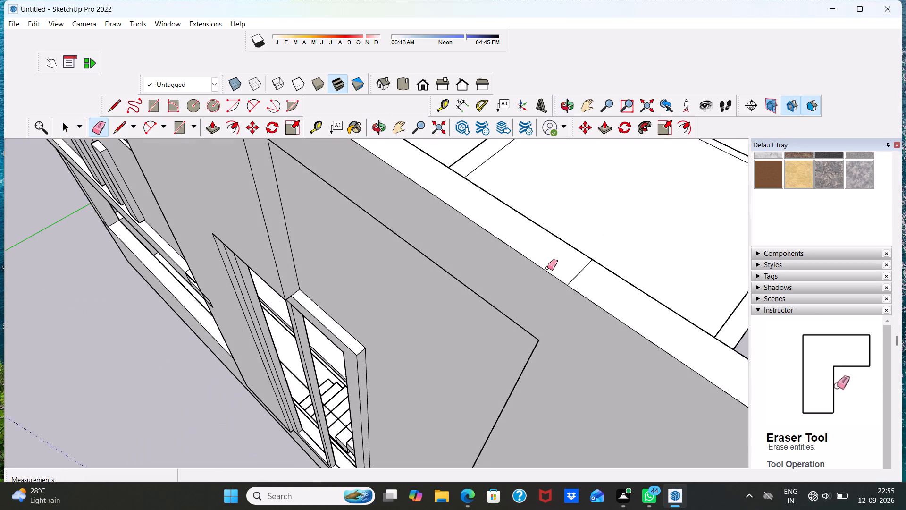
pyautogui.moveTo(572, 272); pyautogui.dragTo(583, 281)
# Inspect the recessed panel and its raised surround on the staircase-bay wall from the front.
pyautogui.moveTo(494, 319); pyautogui.dragTo(625, 198, button='middle')
pyautogui.scroll(1, 627, 194)
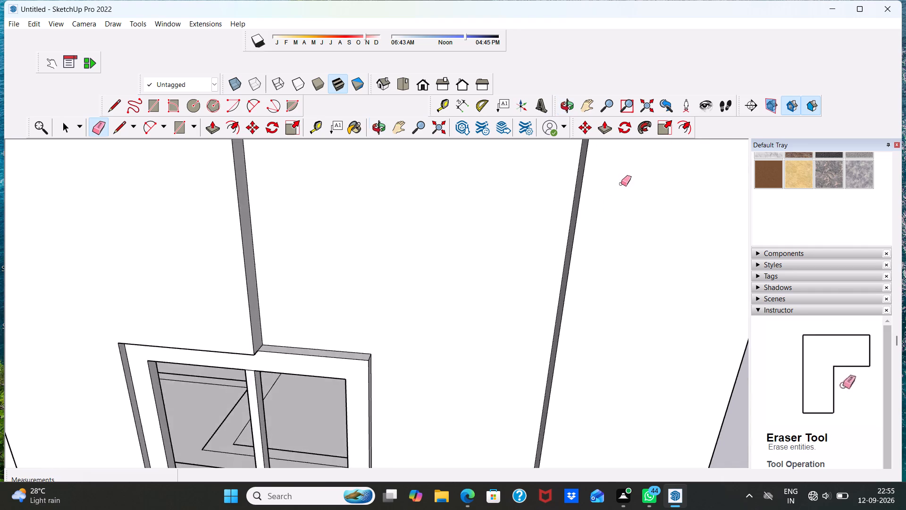
pyautogui.scroll(-5, 621, 183)
pyautogui.press('space')
pyautogui.scroll(-2, 494, 315)
pyautogui.moveTo(475, 357); pyautogui.dragTo(526, 222, button='middle')
pyautogui.scroll(1, 528, 216)
pyautogui.scroll(-5, 532, 246)
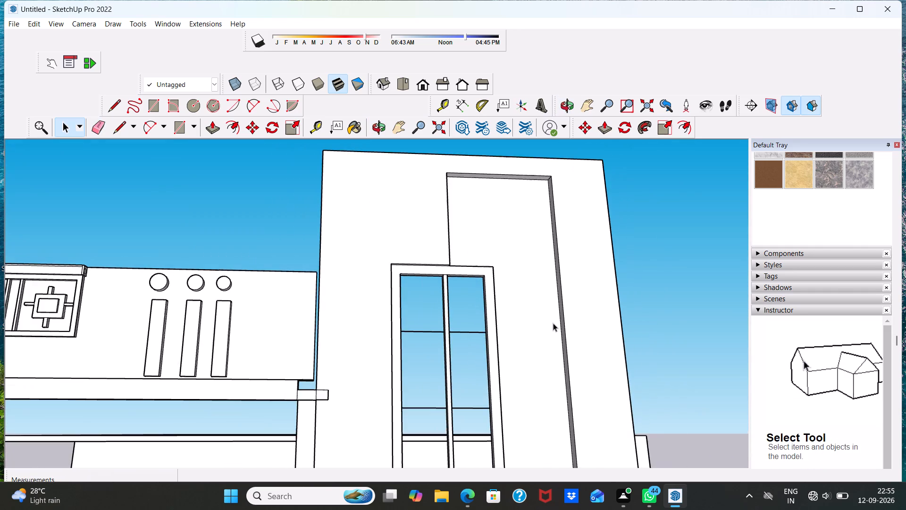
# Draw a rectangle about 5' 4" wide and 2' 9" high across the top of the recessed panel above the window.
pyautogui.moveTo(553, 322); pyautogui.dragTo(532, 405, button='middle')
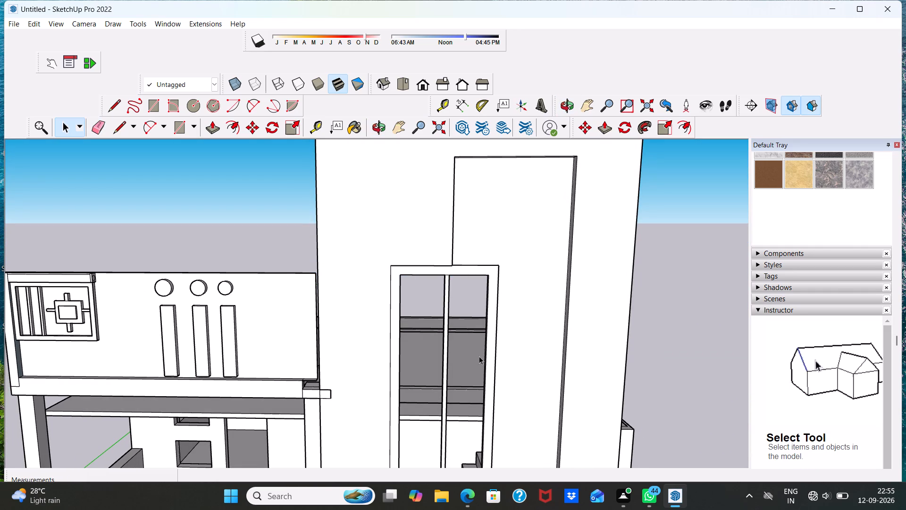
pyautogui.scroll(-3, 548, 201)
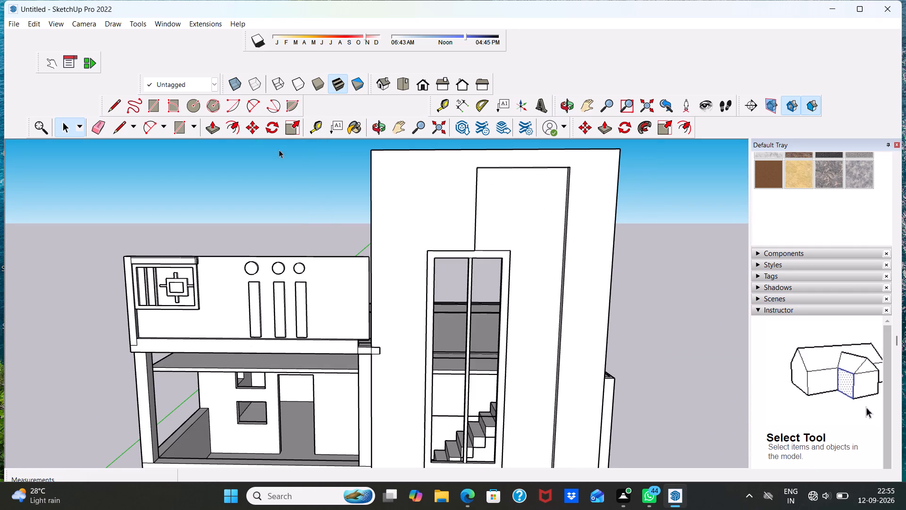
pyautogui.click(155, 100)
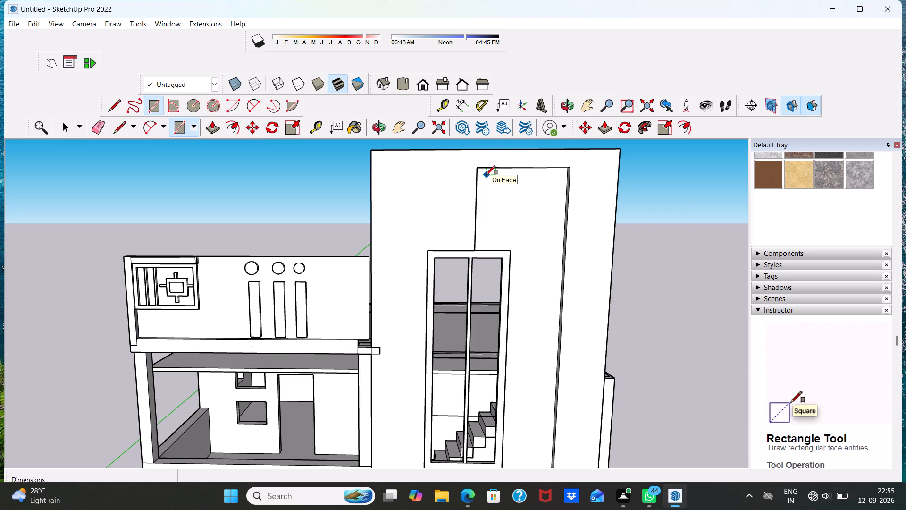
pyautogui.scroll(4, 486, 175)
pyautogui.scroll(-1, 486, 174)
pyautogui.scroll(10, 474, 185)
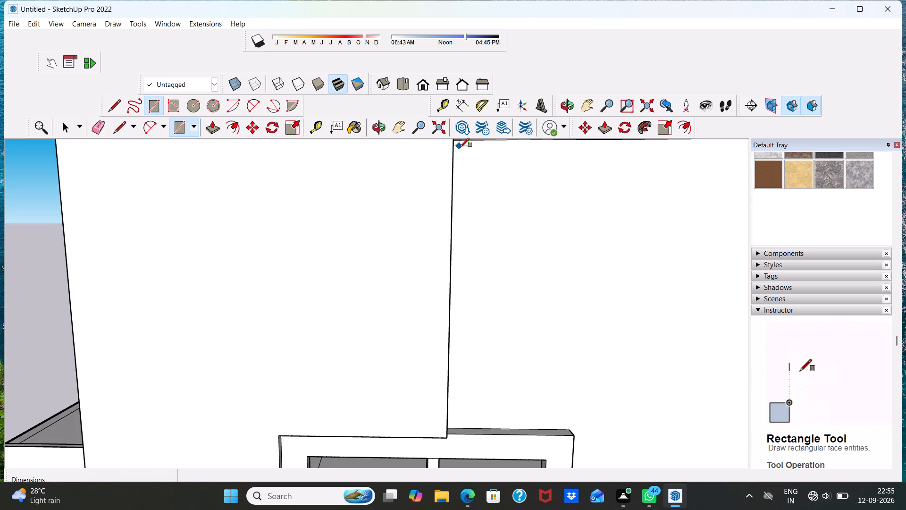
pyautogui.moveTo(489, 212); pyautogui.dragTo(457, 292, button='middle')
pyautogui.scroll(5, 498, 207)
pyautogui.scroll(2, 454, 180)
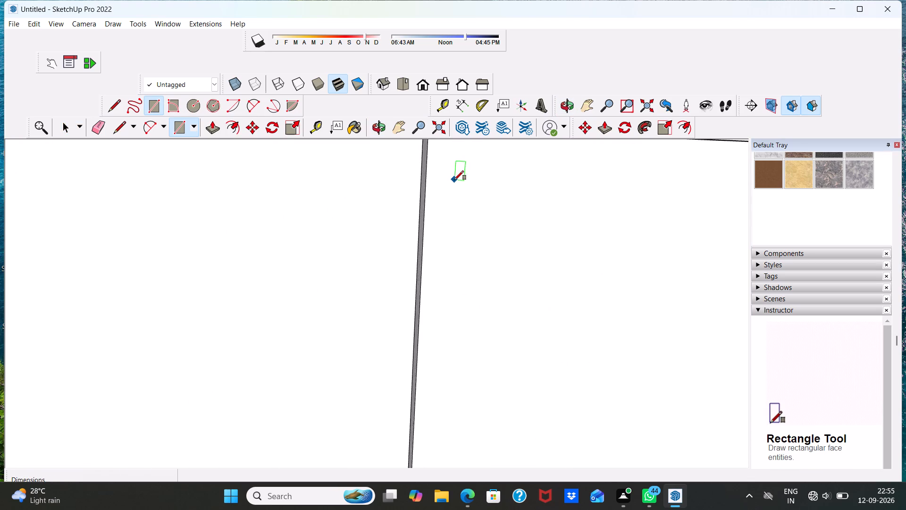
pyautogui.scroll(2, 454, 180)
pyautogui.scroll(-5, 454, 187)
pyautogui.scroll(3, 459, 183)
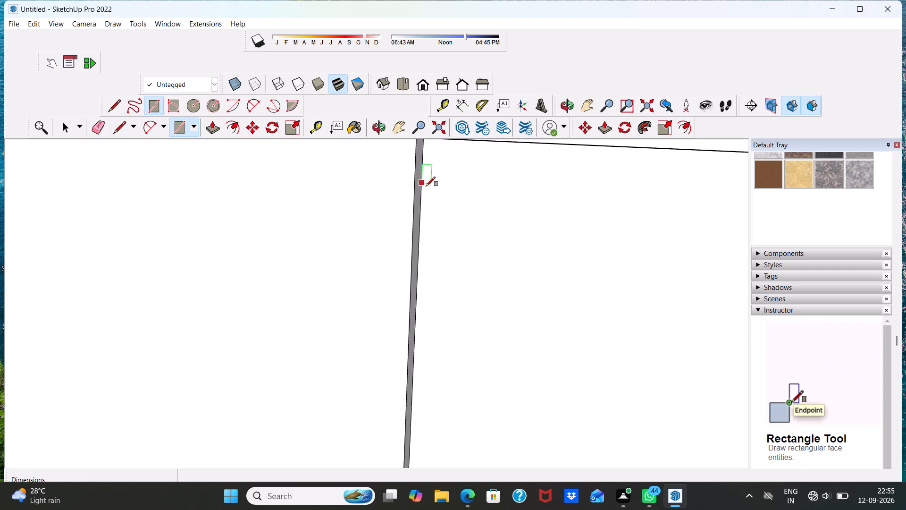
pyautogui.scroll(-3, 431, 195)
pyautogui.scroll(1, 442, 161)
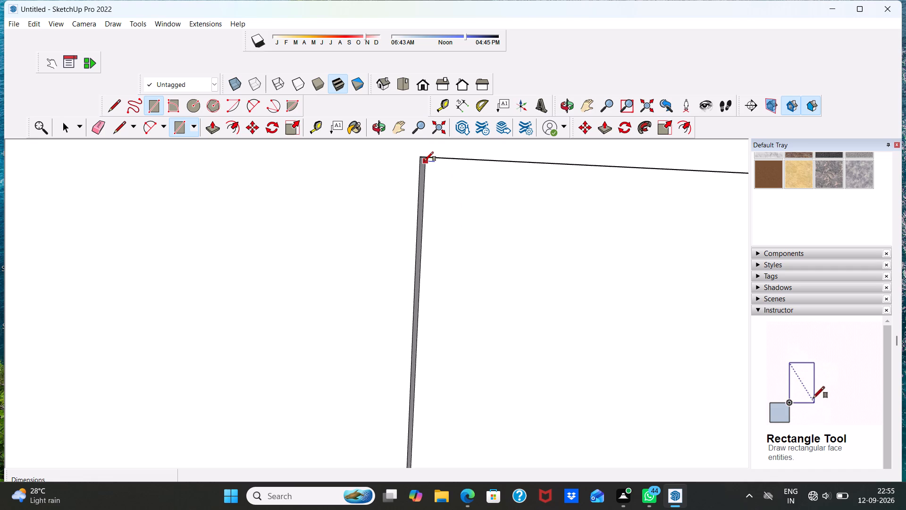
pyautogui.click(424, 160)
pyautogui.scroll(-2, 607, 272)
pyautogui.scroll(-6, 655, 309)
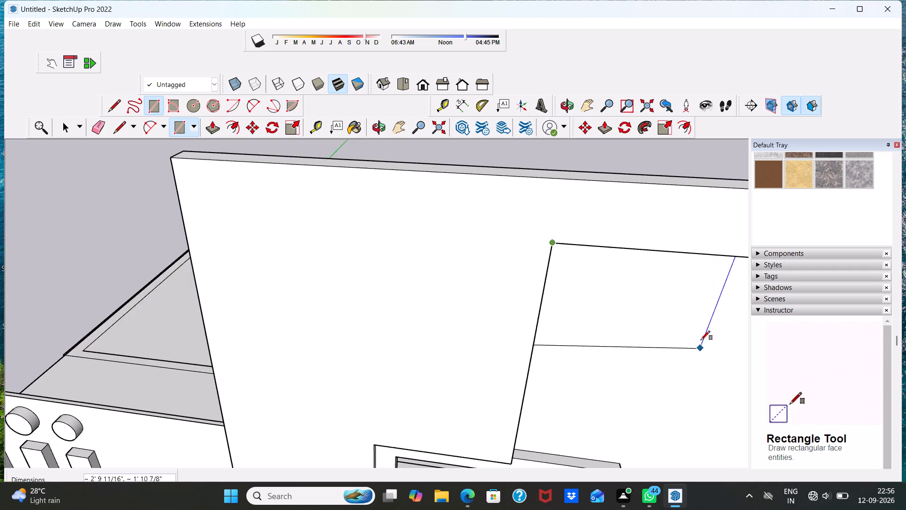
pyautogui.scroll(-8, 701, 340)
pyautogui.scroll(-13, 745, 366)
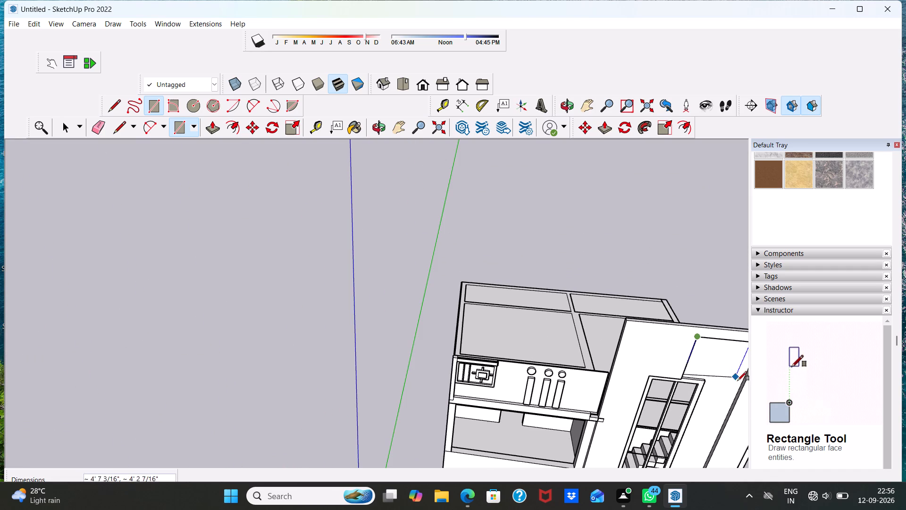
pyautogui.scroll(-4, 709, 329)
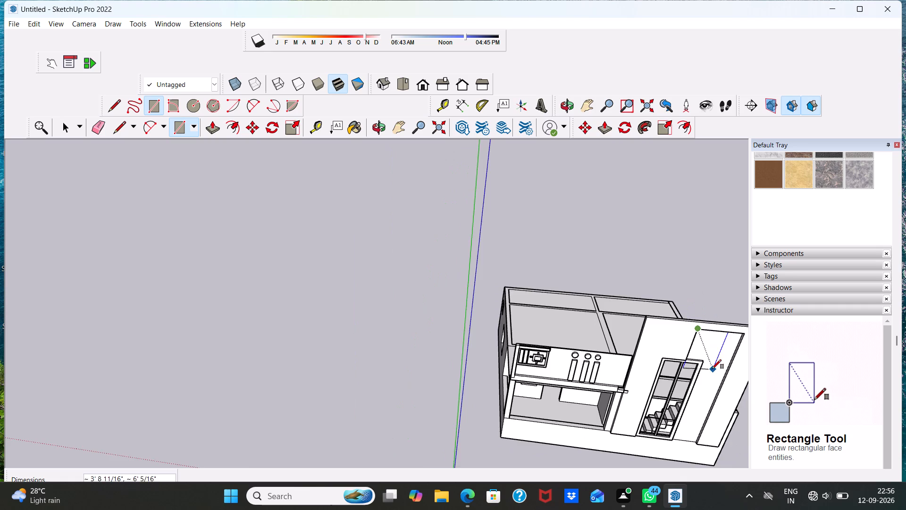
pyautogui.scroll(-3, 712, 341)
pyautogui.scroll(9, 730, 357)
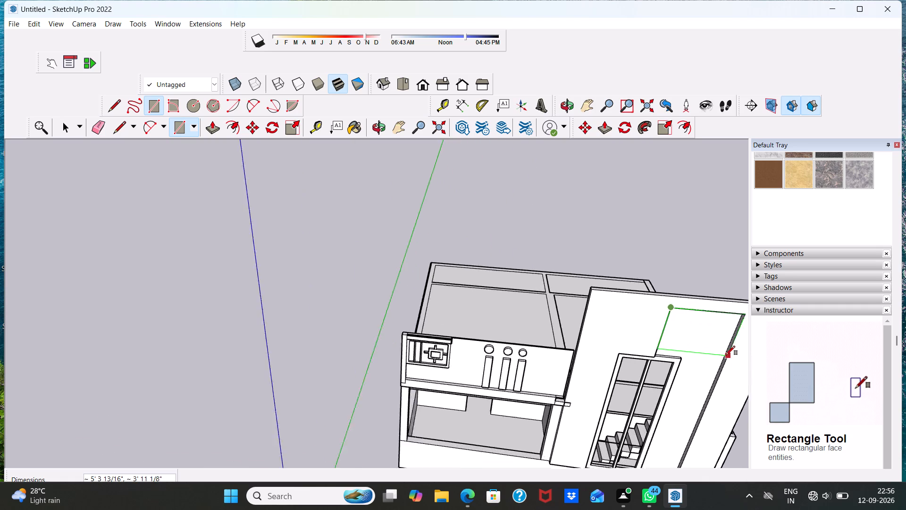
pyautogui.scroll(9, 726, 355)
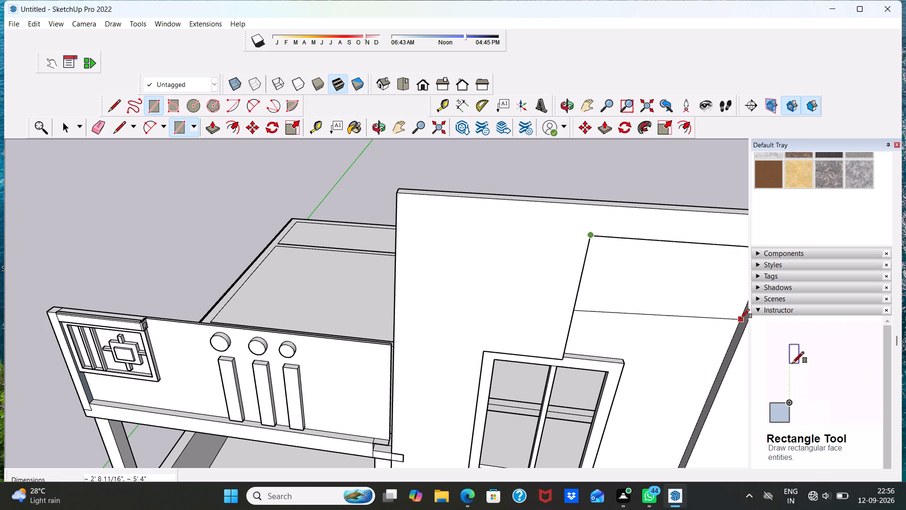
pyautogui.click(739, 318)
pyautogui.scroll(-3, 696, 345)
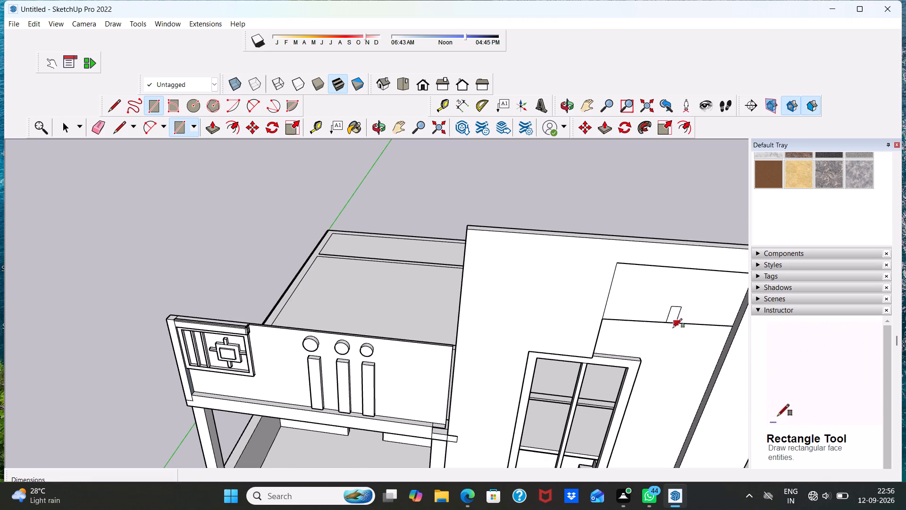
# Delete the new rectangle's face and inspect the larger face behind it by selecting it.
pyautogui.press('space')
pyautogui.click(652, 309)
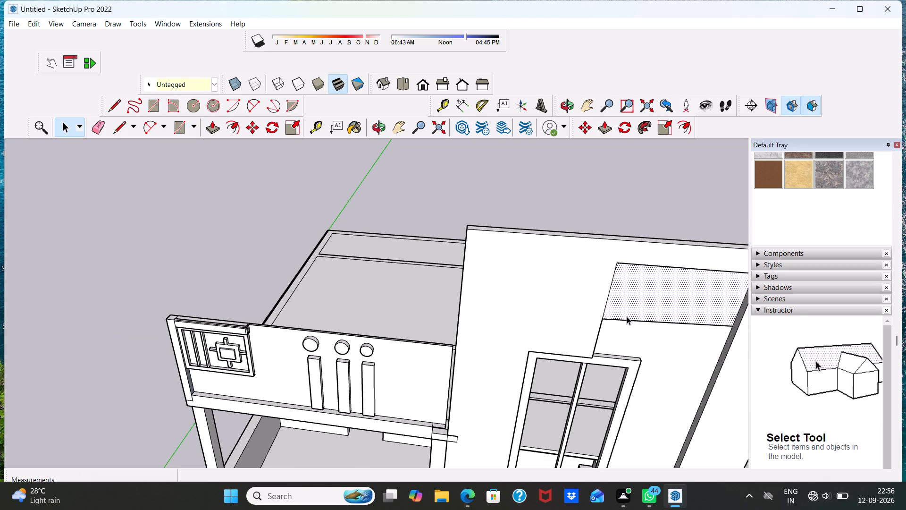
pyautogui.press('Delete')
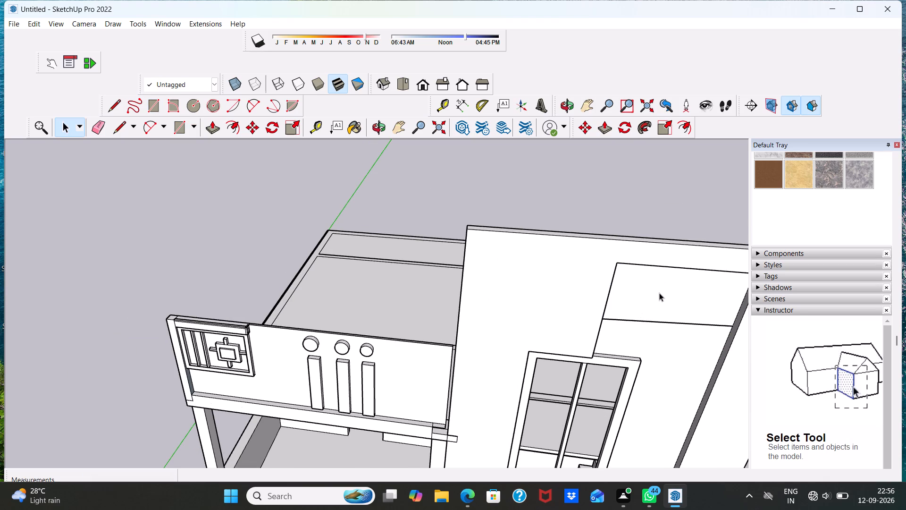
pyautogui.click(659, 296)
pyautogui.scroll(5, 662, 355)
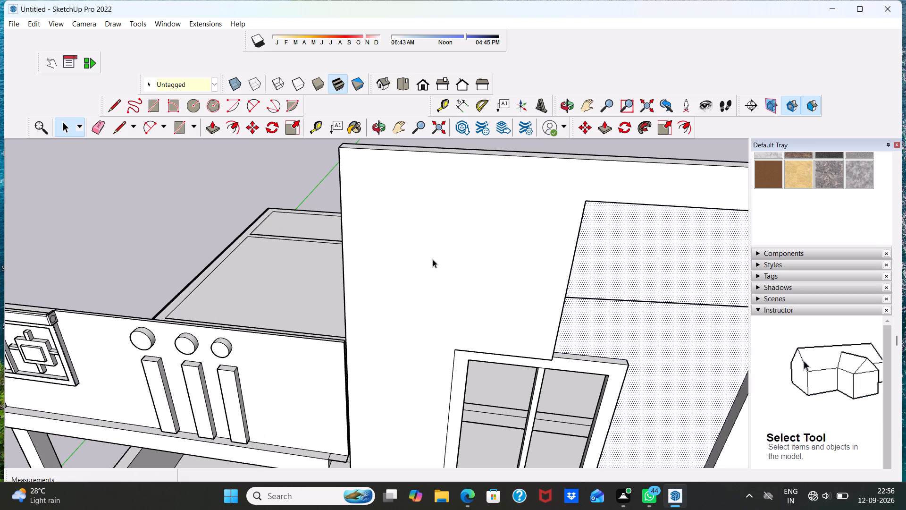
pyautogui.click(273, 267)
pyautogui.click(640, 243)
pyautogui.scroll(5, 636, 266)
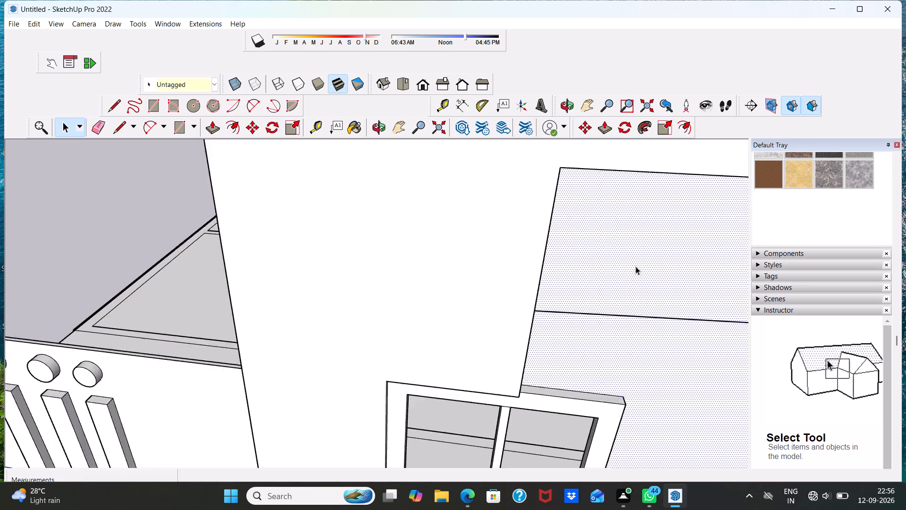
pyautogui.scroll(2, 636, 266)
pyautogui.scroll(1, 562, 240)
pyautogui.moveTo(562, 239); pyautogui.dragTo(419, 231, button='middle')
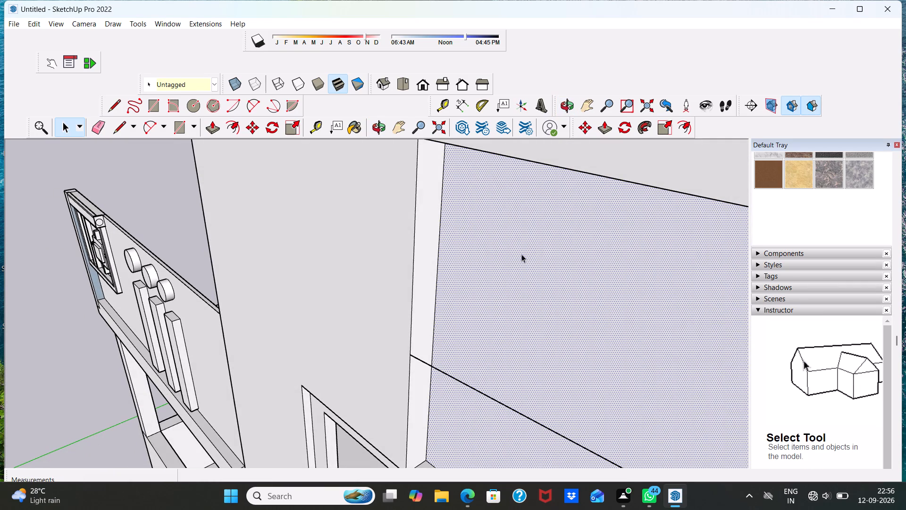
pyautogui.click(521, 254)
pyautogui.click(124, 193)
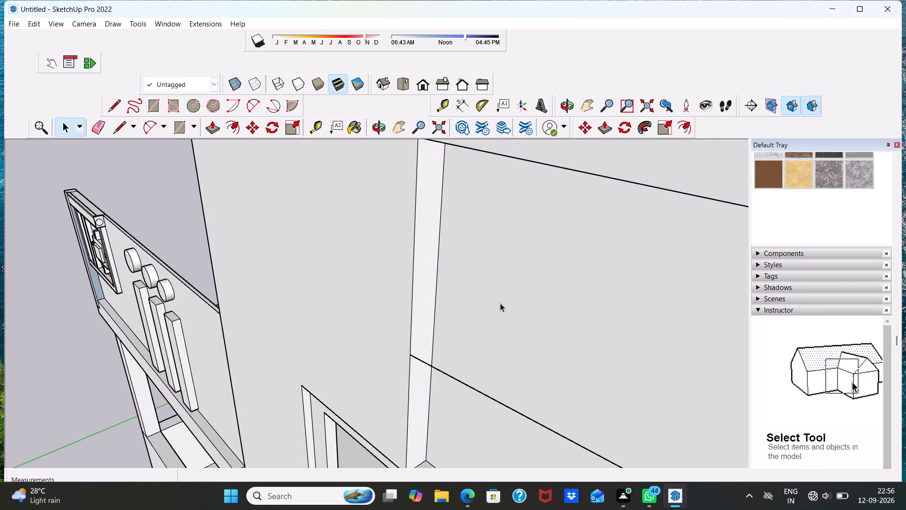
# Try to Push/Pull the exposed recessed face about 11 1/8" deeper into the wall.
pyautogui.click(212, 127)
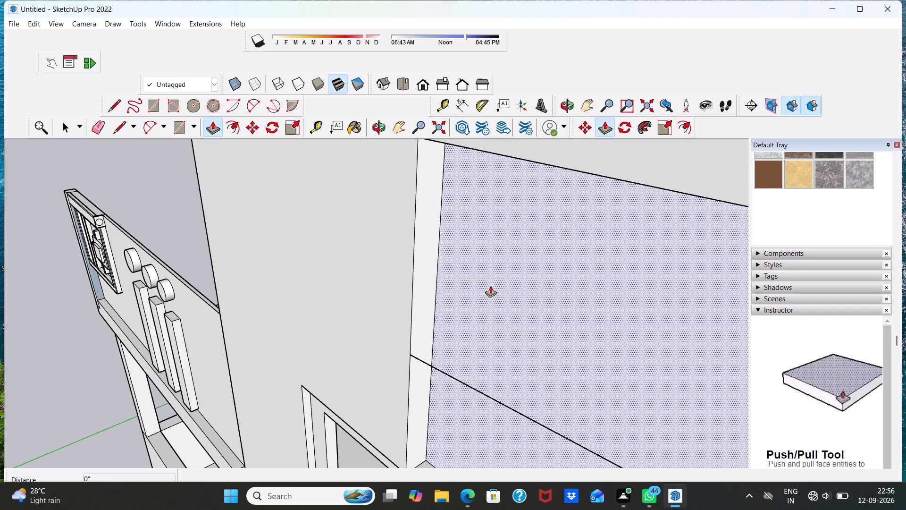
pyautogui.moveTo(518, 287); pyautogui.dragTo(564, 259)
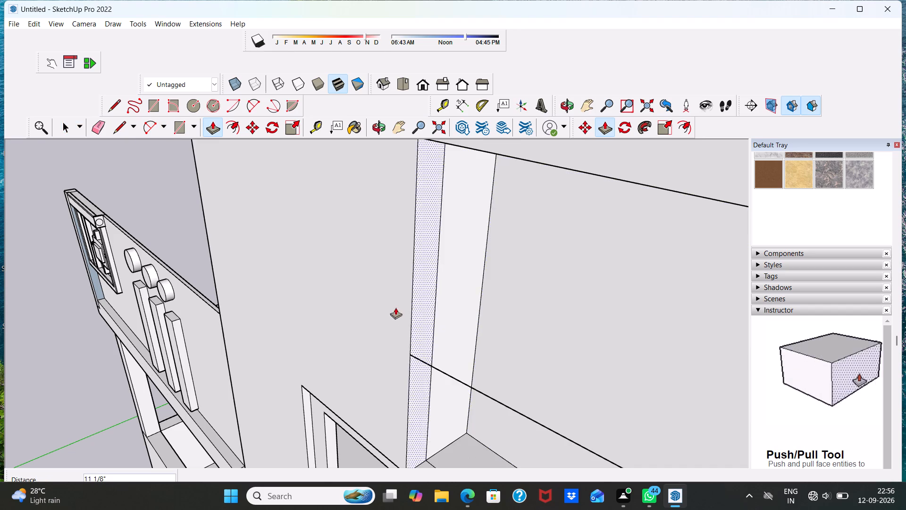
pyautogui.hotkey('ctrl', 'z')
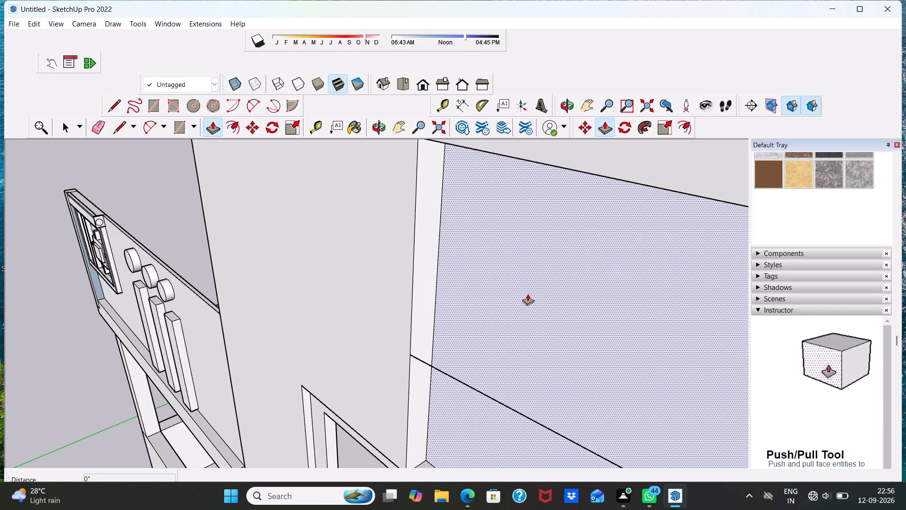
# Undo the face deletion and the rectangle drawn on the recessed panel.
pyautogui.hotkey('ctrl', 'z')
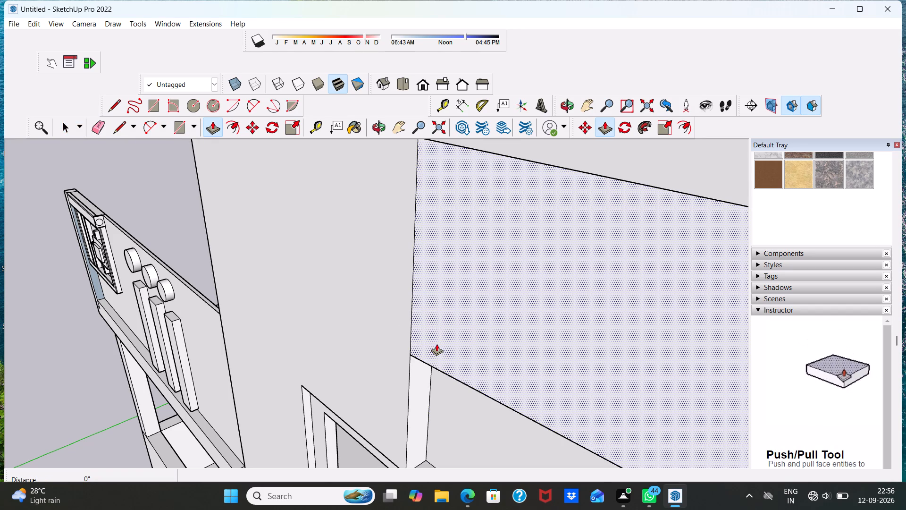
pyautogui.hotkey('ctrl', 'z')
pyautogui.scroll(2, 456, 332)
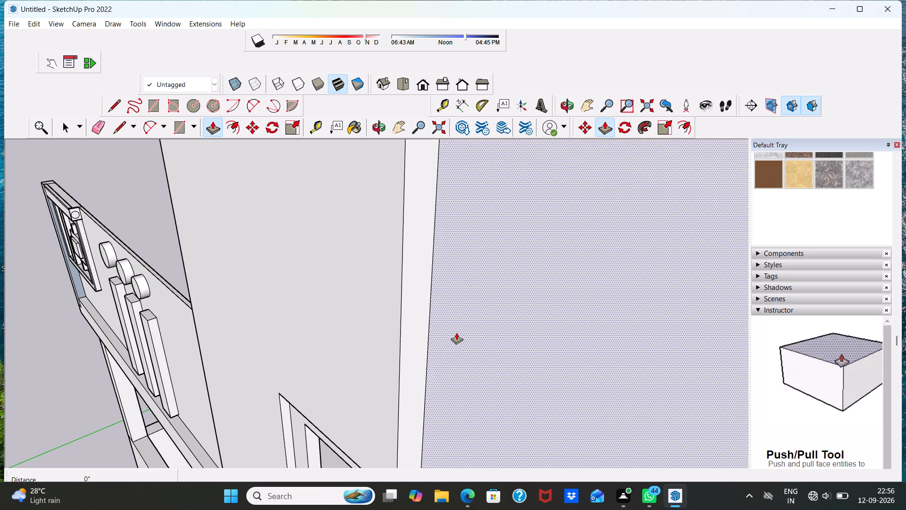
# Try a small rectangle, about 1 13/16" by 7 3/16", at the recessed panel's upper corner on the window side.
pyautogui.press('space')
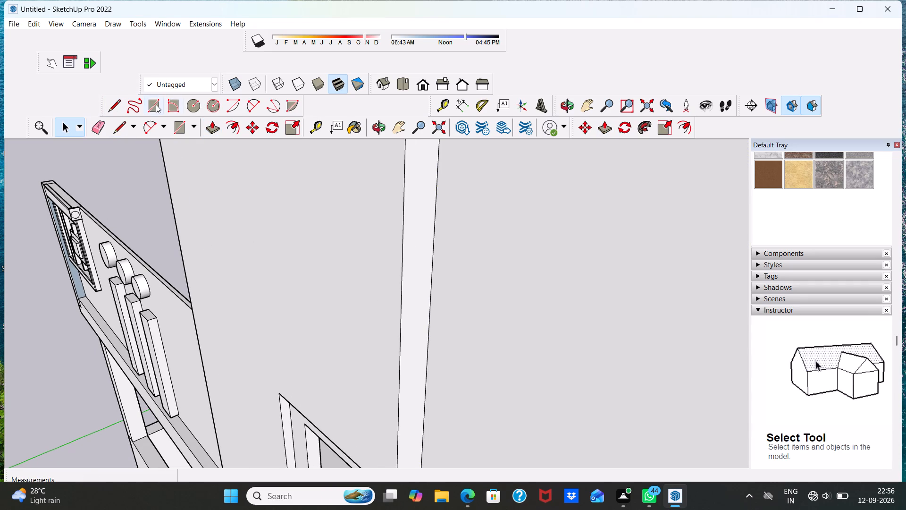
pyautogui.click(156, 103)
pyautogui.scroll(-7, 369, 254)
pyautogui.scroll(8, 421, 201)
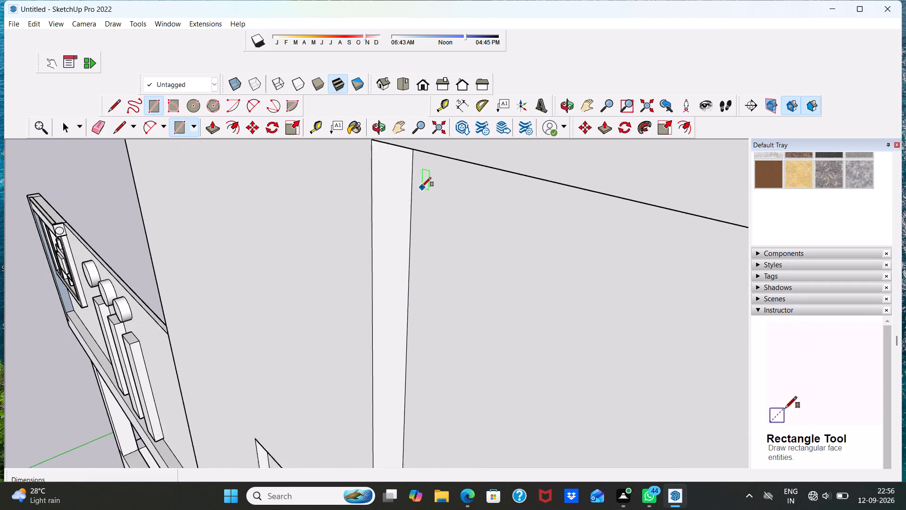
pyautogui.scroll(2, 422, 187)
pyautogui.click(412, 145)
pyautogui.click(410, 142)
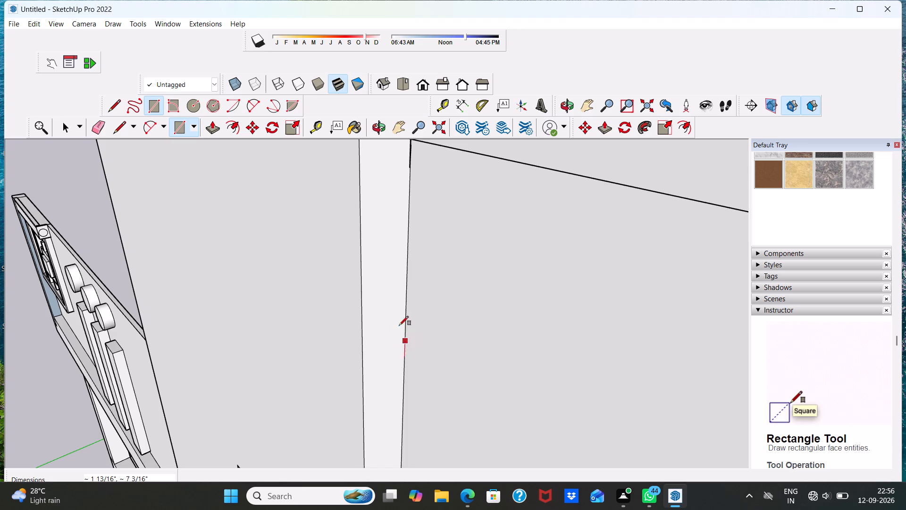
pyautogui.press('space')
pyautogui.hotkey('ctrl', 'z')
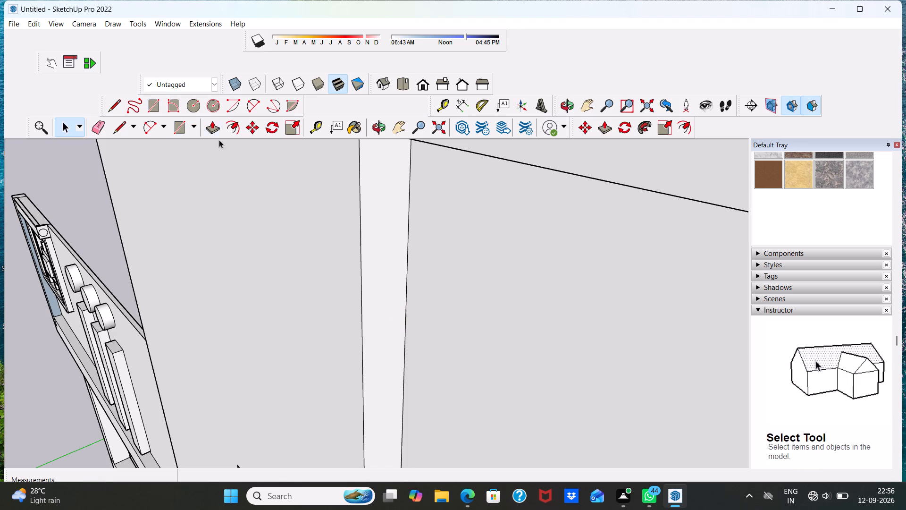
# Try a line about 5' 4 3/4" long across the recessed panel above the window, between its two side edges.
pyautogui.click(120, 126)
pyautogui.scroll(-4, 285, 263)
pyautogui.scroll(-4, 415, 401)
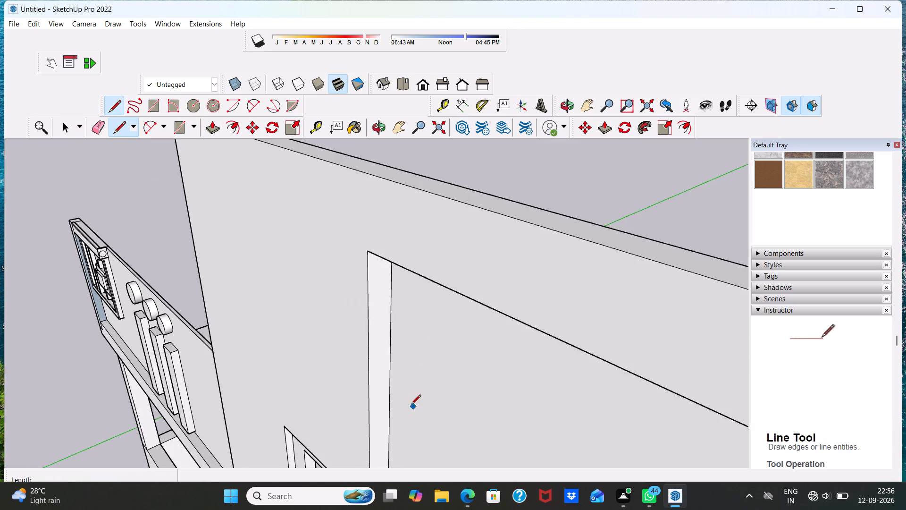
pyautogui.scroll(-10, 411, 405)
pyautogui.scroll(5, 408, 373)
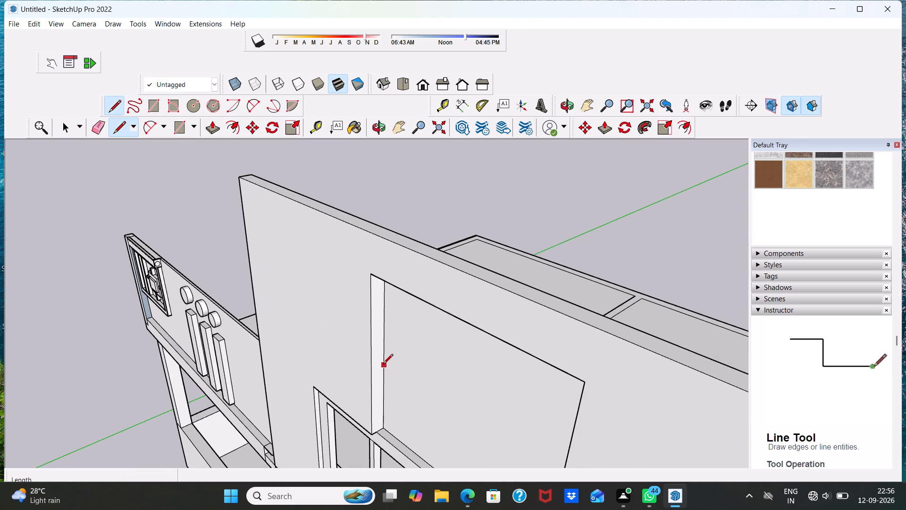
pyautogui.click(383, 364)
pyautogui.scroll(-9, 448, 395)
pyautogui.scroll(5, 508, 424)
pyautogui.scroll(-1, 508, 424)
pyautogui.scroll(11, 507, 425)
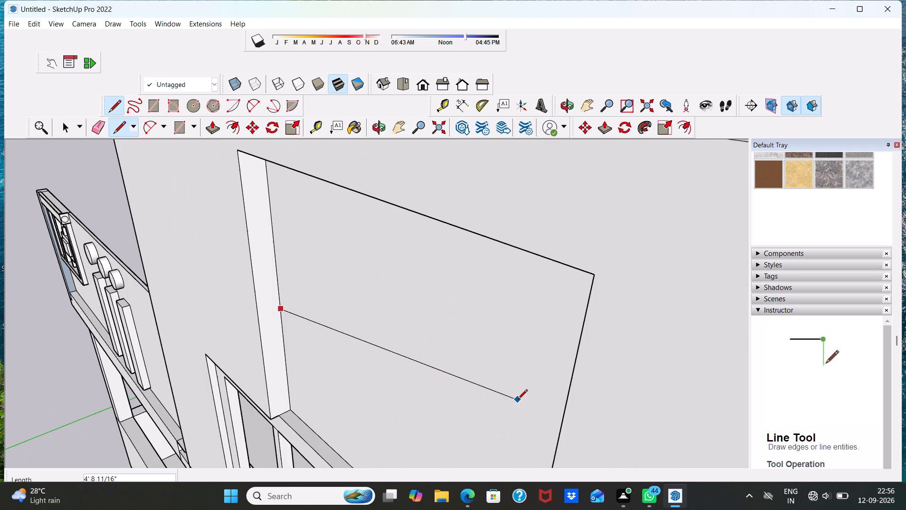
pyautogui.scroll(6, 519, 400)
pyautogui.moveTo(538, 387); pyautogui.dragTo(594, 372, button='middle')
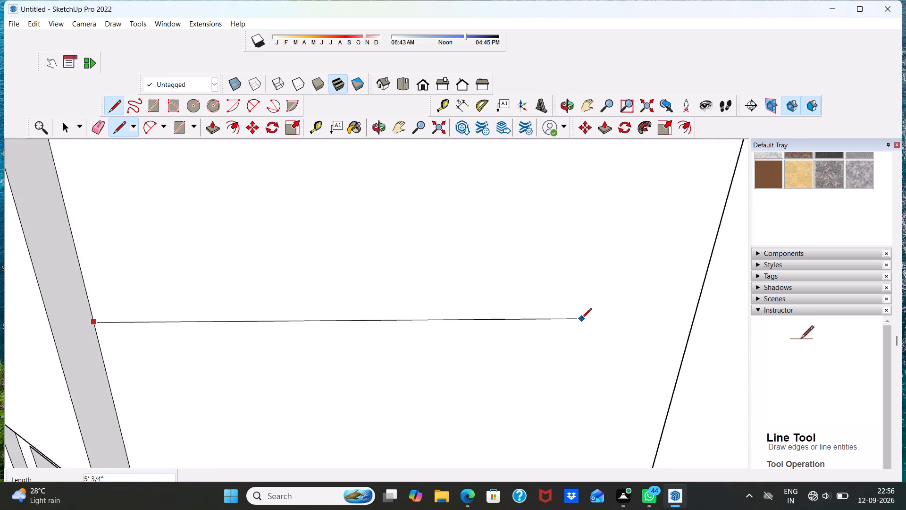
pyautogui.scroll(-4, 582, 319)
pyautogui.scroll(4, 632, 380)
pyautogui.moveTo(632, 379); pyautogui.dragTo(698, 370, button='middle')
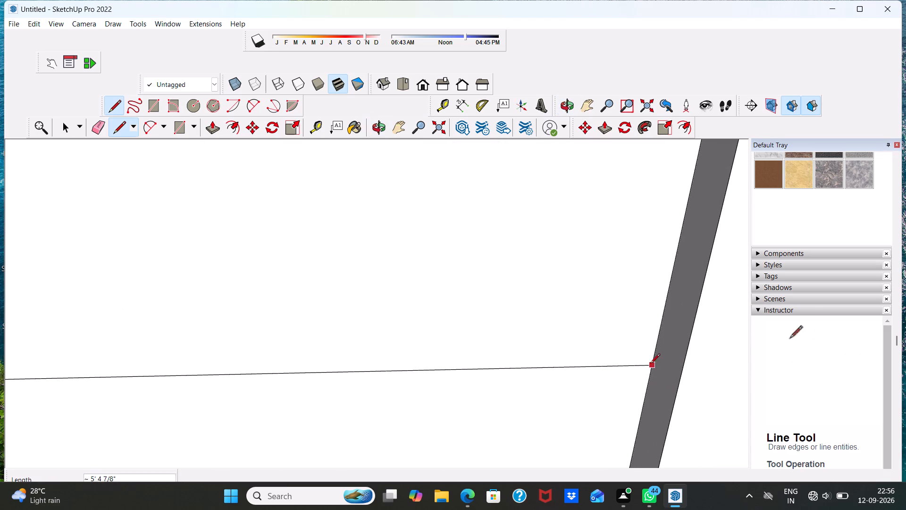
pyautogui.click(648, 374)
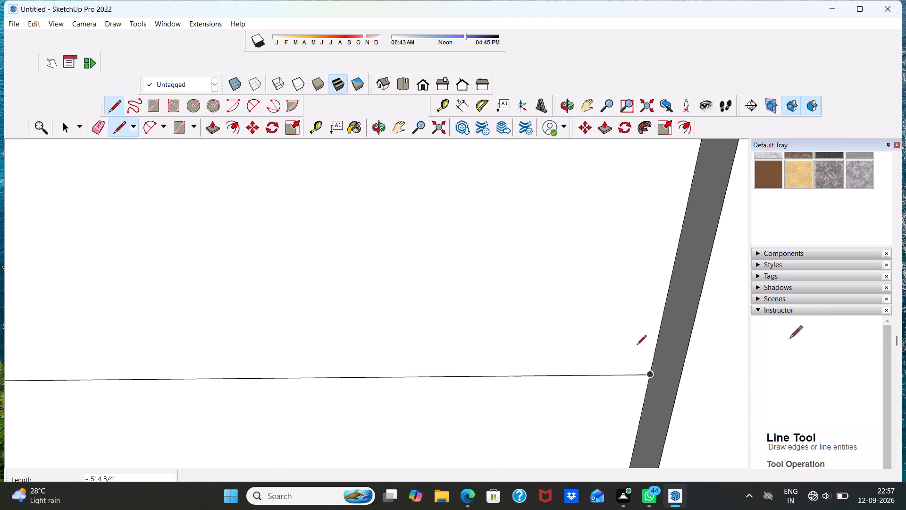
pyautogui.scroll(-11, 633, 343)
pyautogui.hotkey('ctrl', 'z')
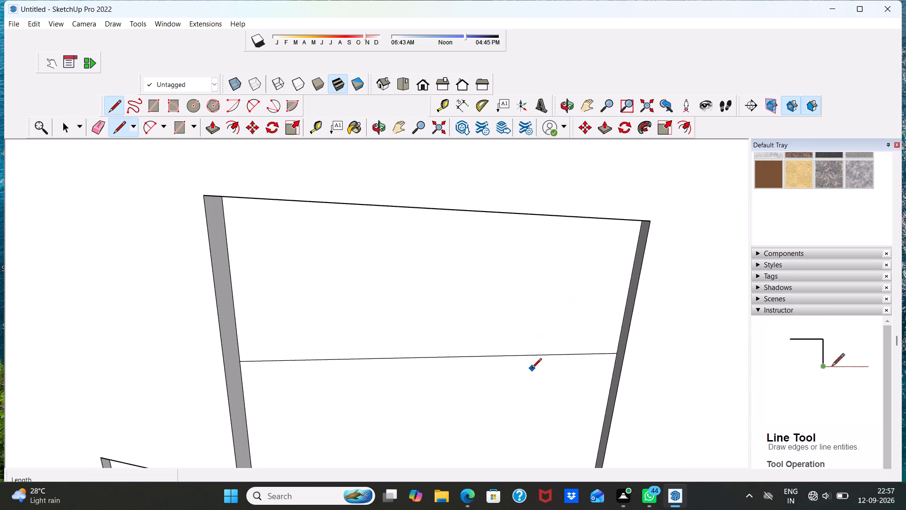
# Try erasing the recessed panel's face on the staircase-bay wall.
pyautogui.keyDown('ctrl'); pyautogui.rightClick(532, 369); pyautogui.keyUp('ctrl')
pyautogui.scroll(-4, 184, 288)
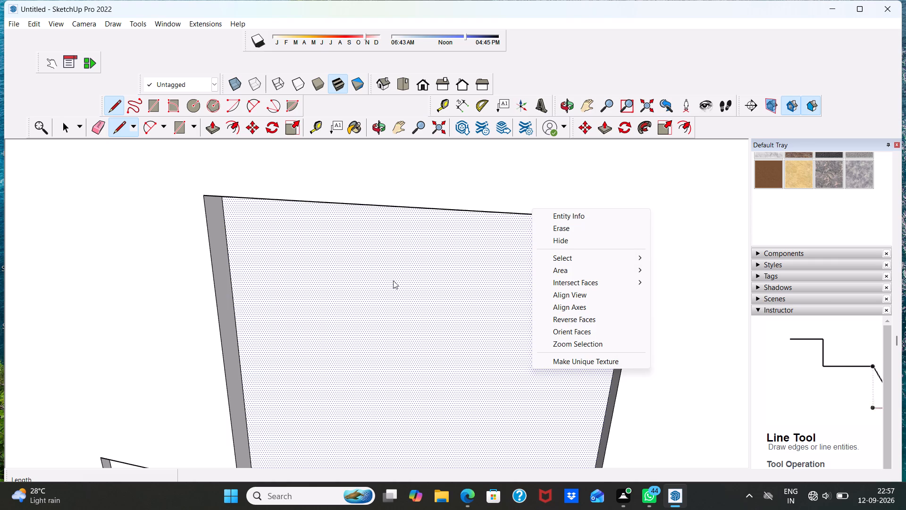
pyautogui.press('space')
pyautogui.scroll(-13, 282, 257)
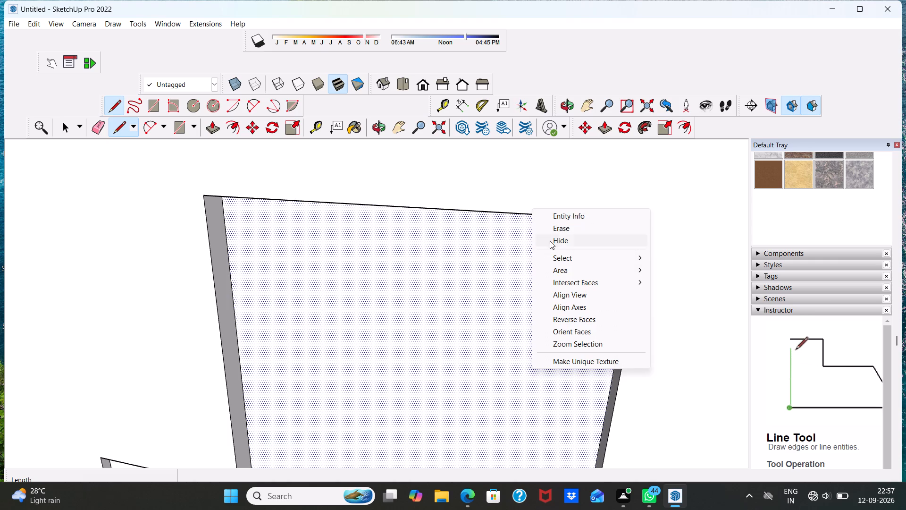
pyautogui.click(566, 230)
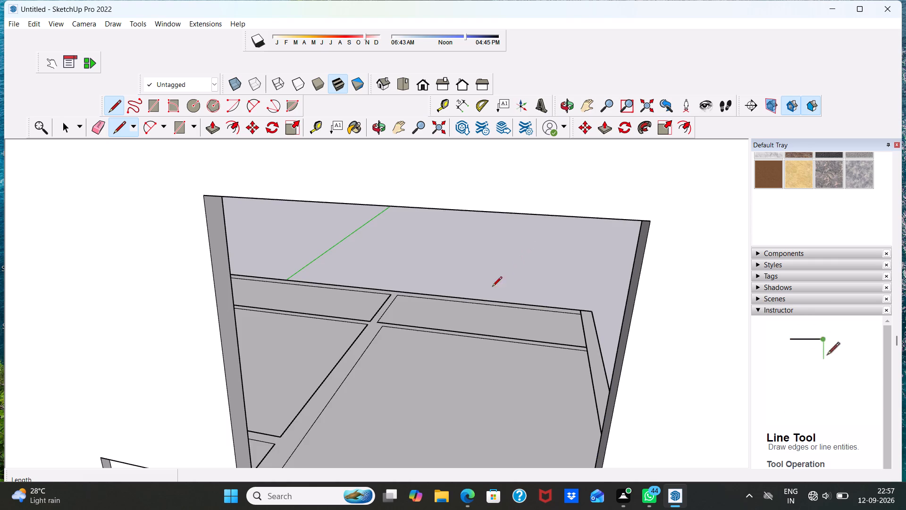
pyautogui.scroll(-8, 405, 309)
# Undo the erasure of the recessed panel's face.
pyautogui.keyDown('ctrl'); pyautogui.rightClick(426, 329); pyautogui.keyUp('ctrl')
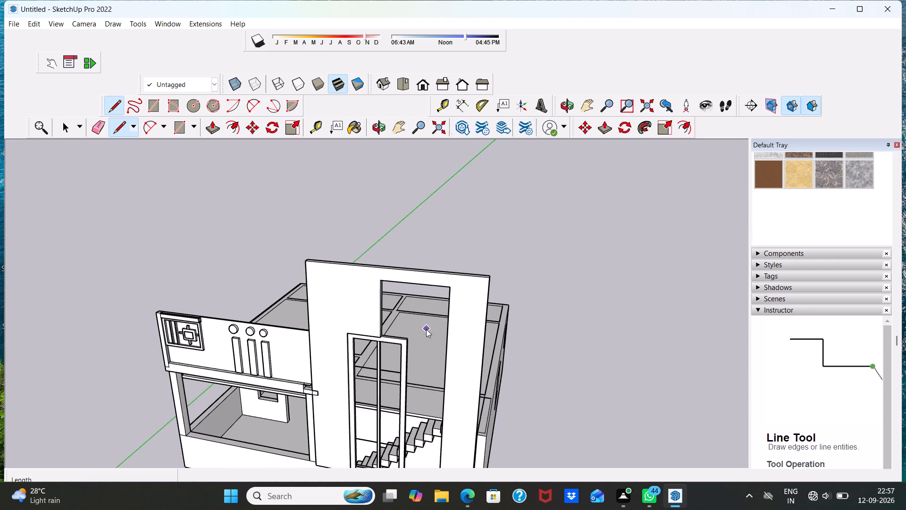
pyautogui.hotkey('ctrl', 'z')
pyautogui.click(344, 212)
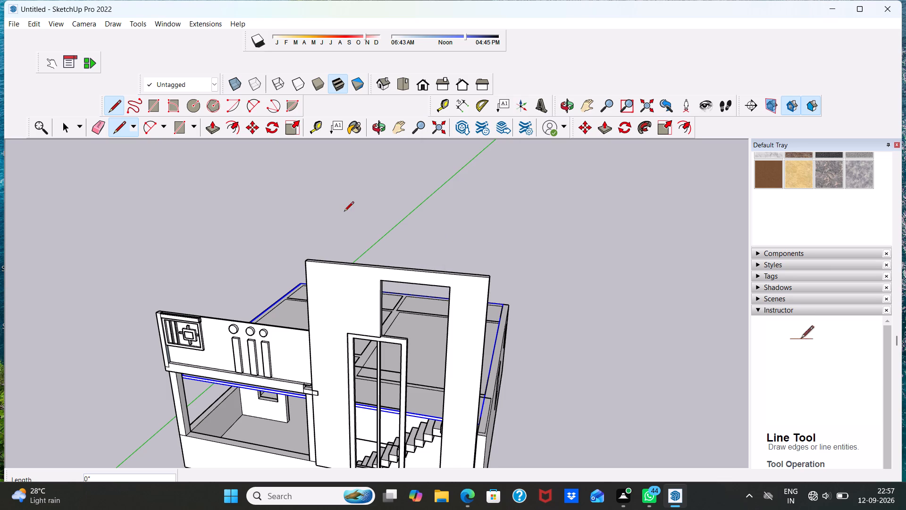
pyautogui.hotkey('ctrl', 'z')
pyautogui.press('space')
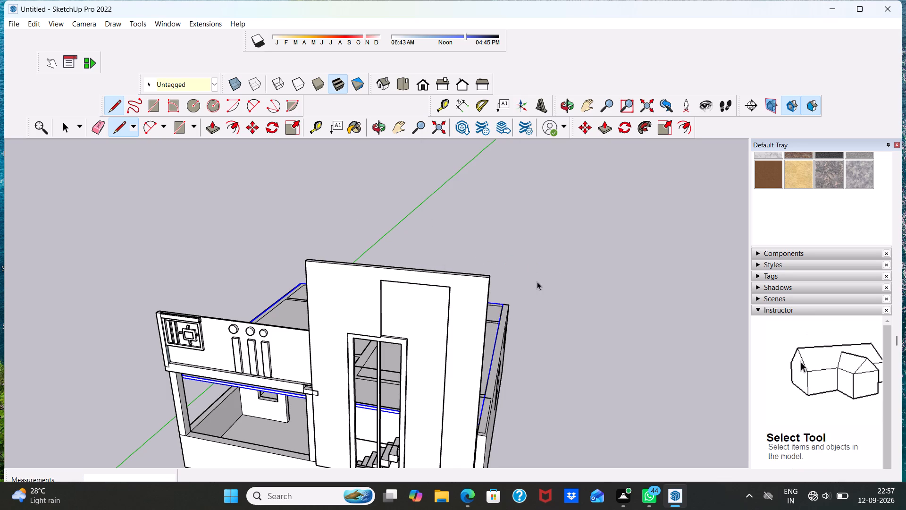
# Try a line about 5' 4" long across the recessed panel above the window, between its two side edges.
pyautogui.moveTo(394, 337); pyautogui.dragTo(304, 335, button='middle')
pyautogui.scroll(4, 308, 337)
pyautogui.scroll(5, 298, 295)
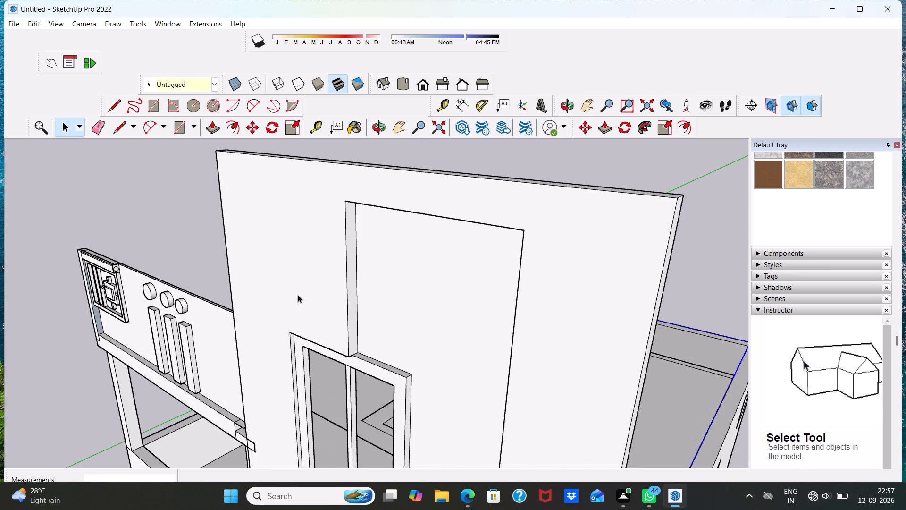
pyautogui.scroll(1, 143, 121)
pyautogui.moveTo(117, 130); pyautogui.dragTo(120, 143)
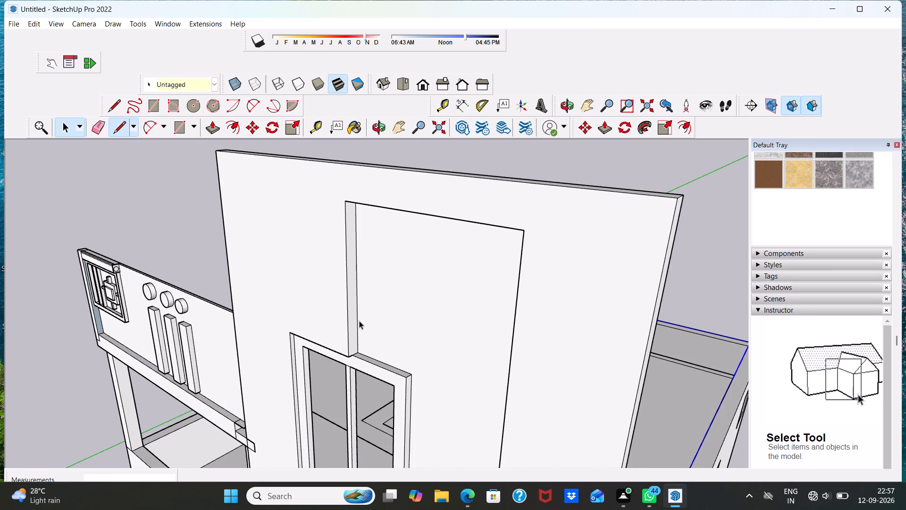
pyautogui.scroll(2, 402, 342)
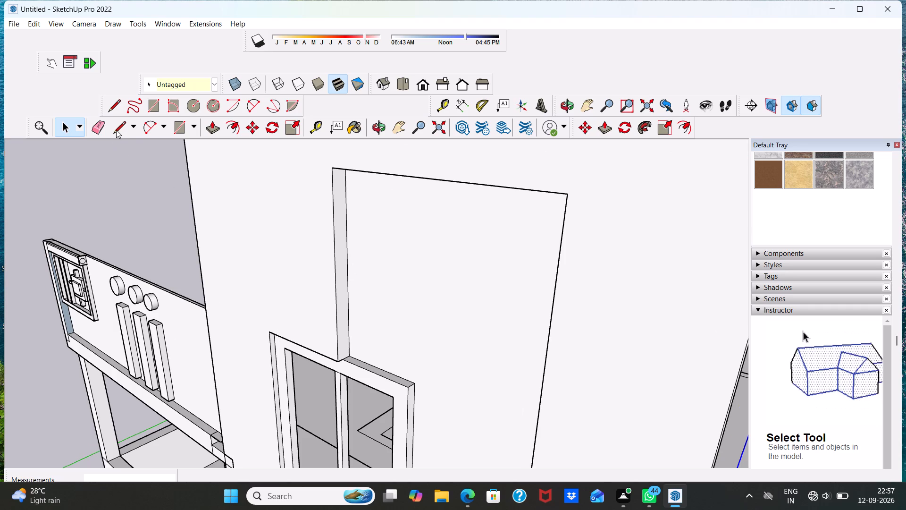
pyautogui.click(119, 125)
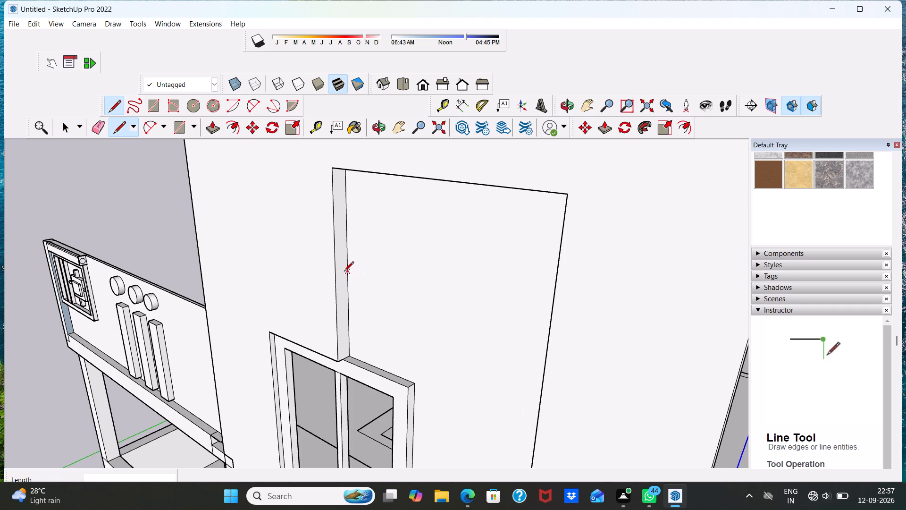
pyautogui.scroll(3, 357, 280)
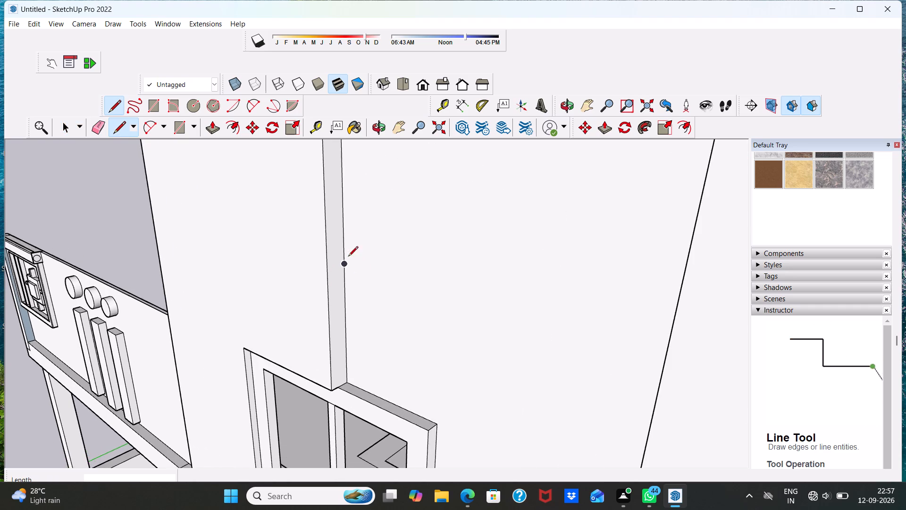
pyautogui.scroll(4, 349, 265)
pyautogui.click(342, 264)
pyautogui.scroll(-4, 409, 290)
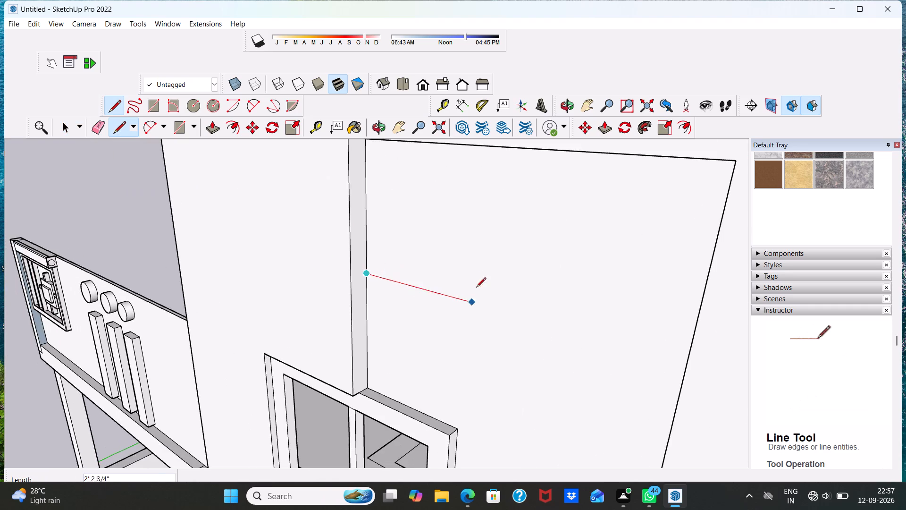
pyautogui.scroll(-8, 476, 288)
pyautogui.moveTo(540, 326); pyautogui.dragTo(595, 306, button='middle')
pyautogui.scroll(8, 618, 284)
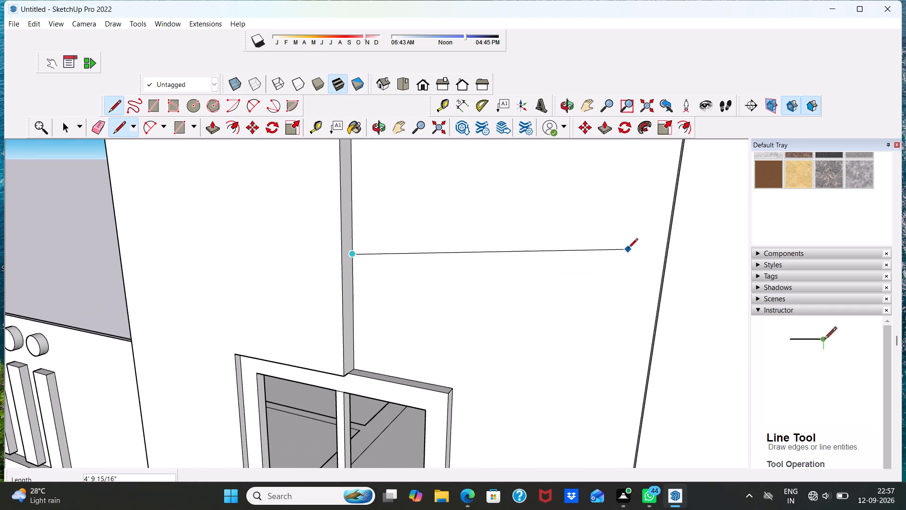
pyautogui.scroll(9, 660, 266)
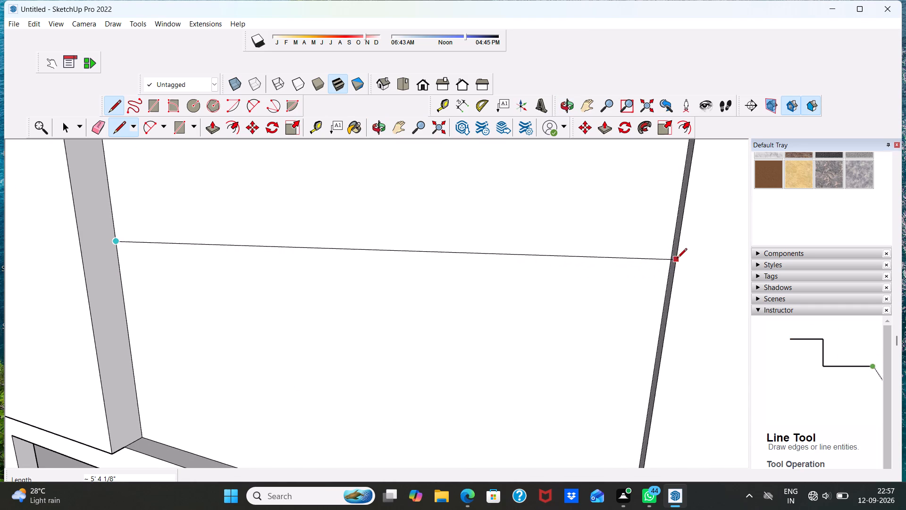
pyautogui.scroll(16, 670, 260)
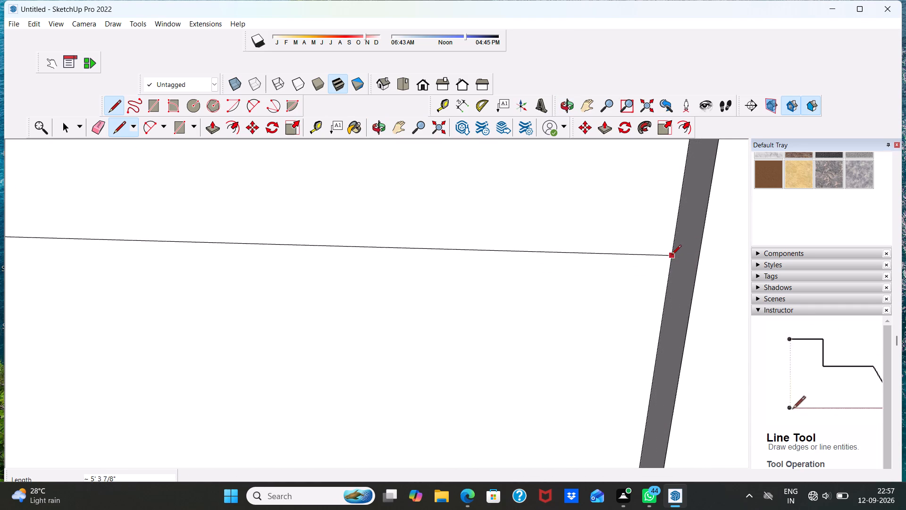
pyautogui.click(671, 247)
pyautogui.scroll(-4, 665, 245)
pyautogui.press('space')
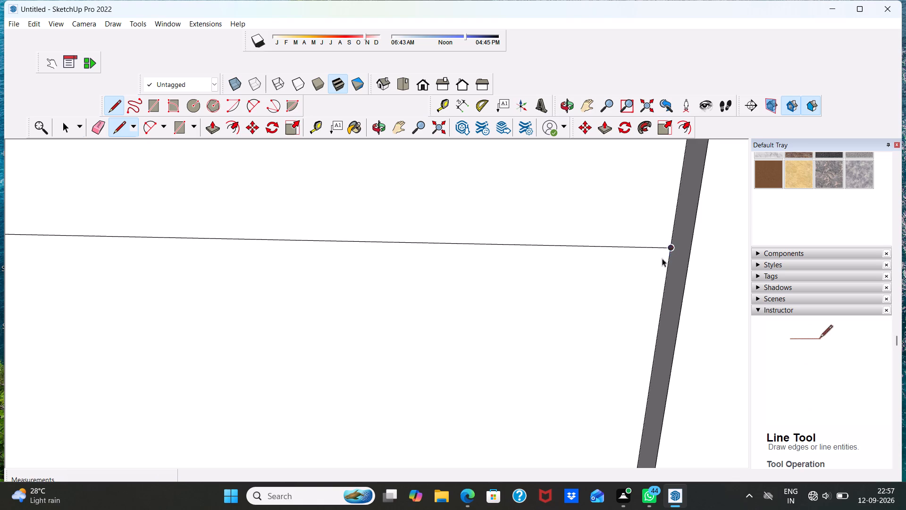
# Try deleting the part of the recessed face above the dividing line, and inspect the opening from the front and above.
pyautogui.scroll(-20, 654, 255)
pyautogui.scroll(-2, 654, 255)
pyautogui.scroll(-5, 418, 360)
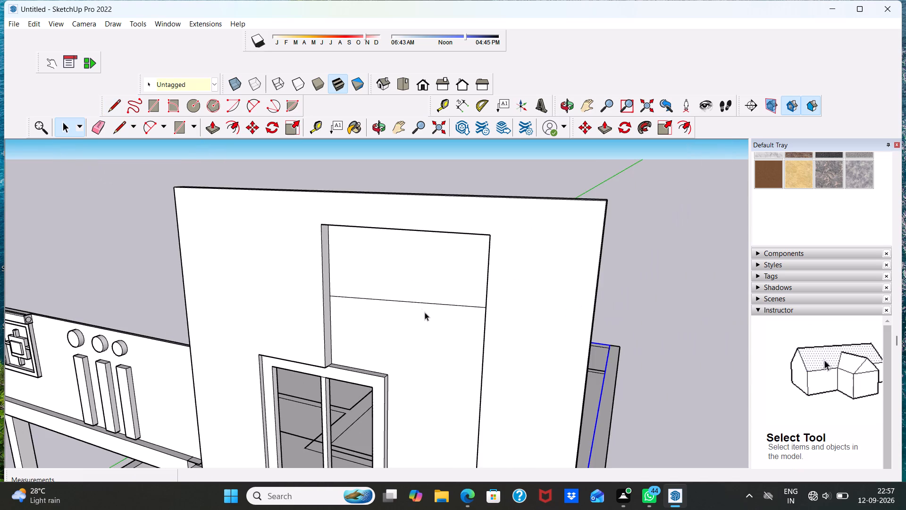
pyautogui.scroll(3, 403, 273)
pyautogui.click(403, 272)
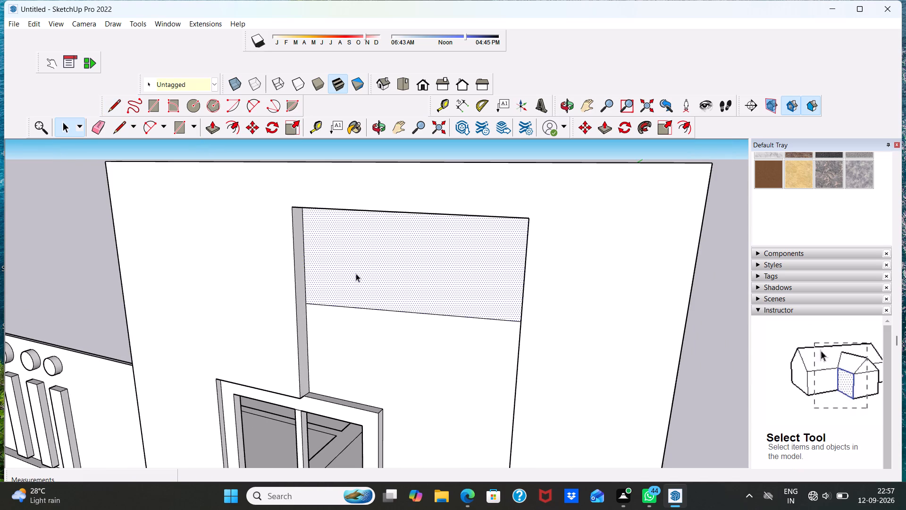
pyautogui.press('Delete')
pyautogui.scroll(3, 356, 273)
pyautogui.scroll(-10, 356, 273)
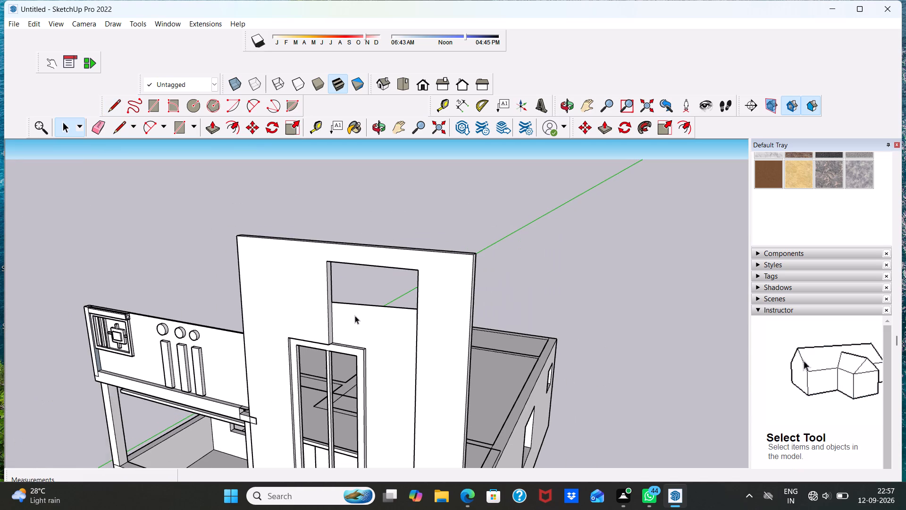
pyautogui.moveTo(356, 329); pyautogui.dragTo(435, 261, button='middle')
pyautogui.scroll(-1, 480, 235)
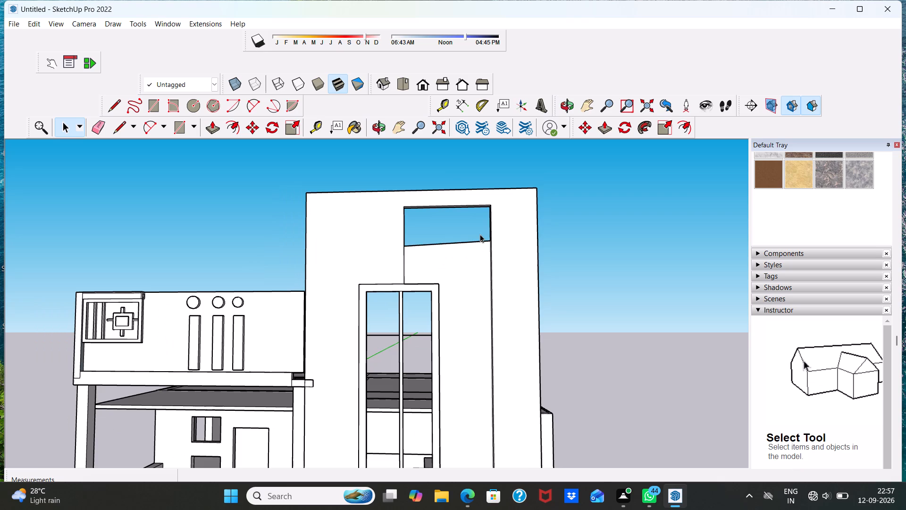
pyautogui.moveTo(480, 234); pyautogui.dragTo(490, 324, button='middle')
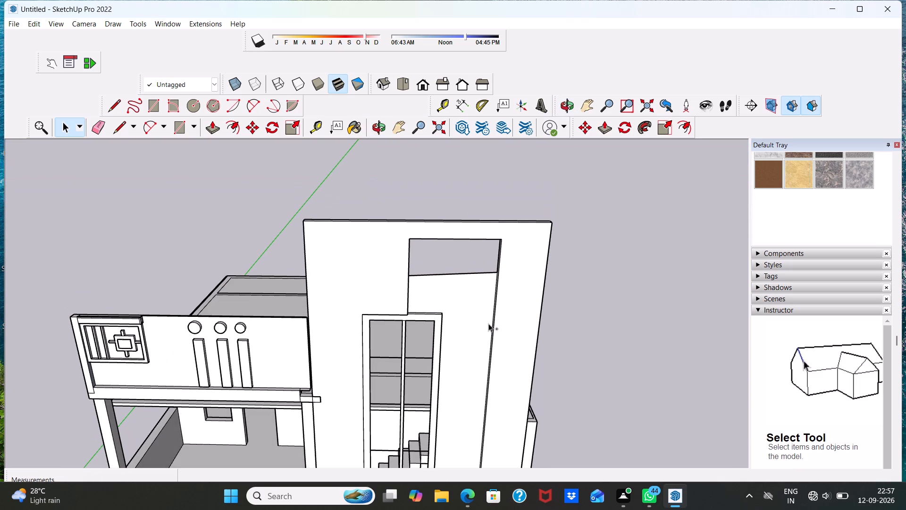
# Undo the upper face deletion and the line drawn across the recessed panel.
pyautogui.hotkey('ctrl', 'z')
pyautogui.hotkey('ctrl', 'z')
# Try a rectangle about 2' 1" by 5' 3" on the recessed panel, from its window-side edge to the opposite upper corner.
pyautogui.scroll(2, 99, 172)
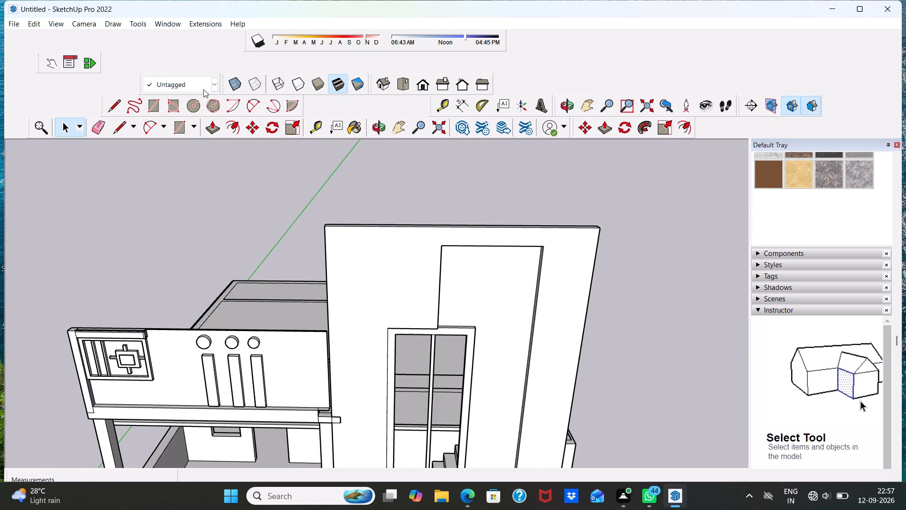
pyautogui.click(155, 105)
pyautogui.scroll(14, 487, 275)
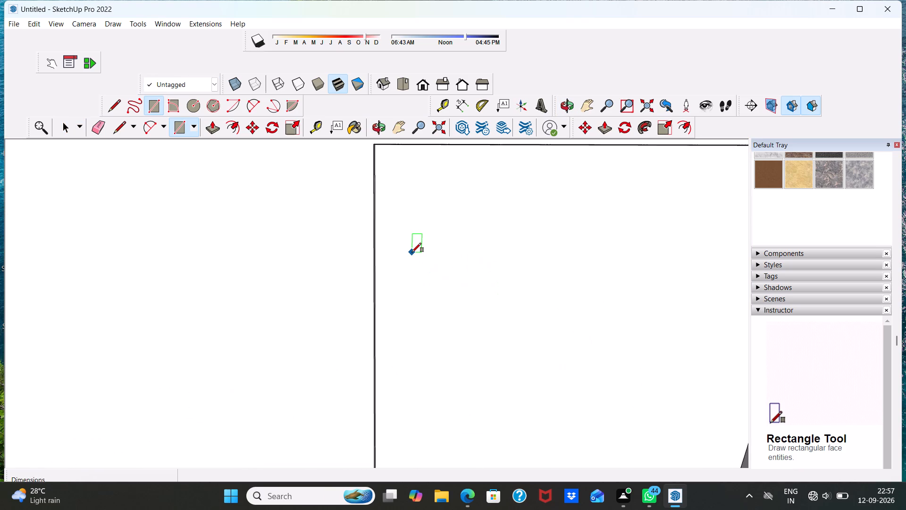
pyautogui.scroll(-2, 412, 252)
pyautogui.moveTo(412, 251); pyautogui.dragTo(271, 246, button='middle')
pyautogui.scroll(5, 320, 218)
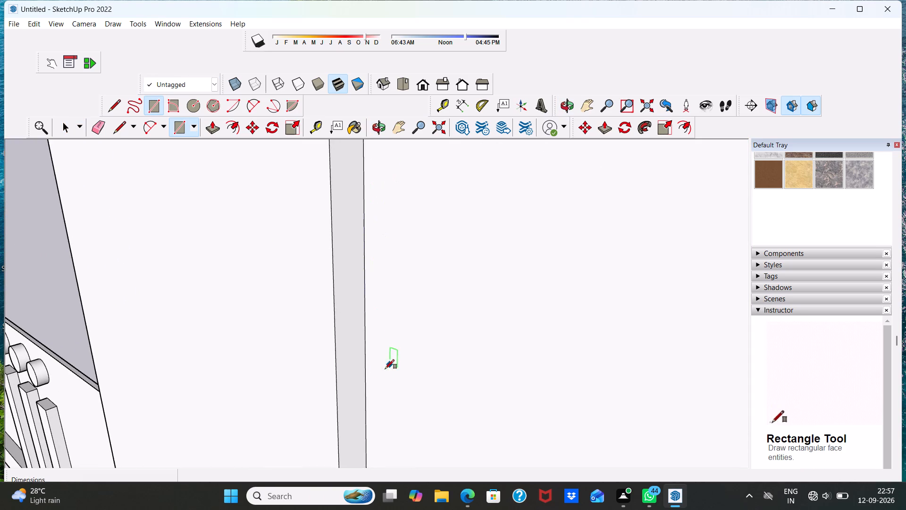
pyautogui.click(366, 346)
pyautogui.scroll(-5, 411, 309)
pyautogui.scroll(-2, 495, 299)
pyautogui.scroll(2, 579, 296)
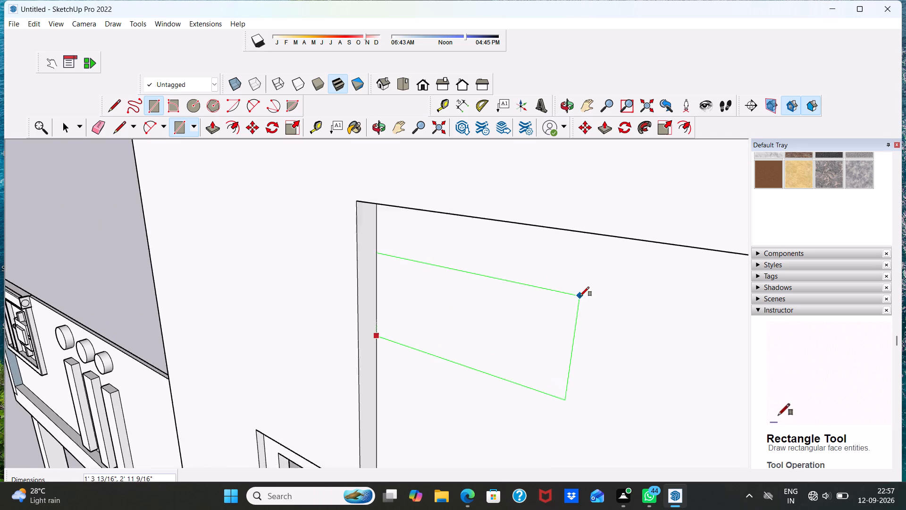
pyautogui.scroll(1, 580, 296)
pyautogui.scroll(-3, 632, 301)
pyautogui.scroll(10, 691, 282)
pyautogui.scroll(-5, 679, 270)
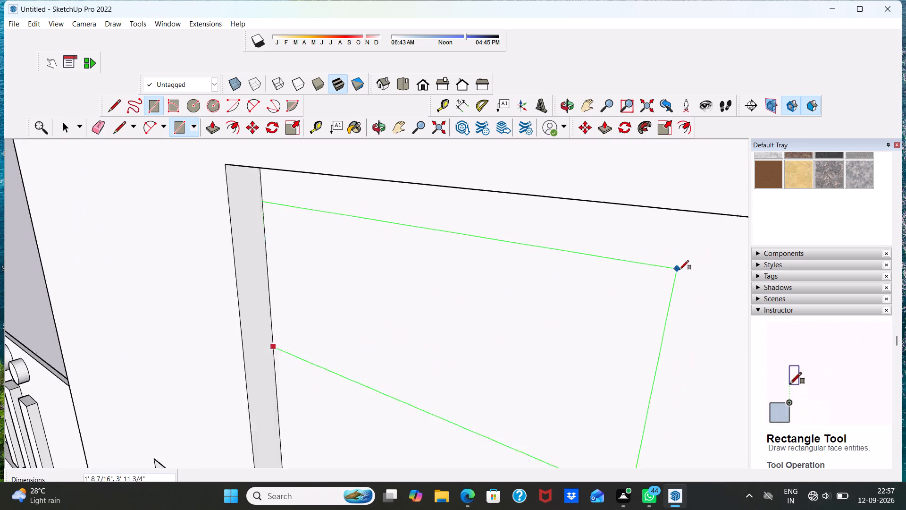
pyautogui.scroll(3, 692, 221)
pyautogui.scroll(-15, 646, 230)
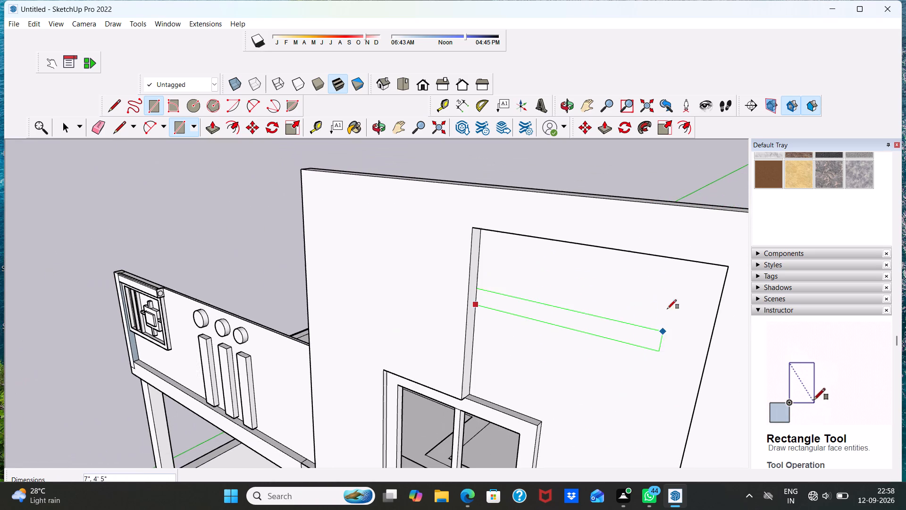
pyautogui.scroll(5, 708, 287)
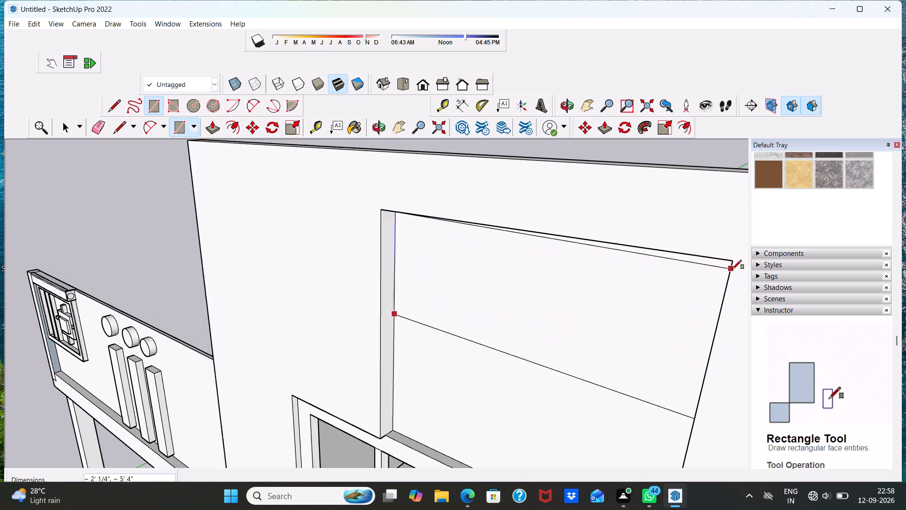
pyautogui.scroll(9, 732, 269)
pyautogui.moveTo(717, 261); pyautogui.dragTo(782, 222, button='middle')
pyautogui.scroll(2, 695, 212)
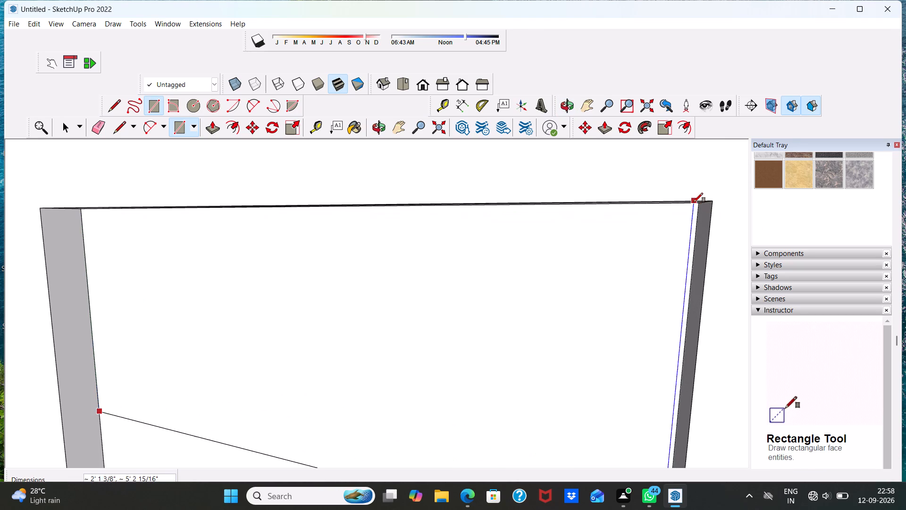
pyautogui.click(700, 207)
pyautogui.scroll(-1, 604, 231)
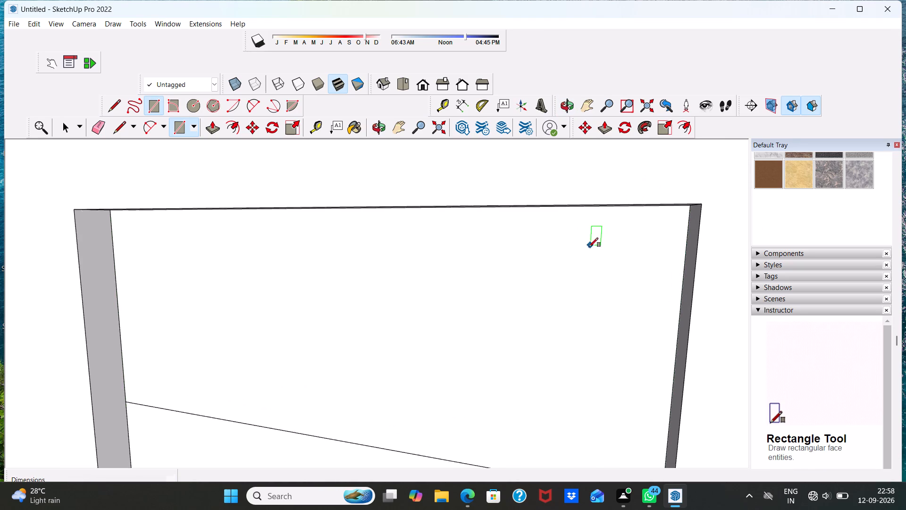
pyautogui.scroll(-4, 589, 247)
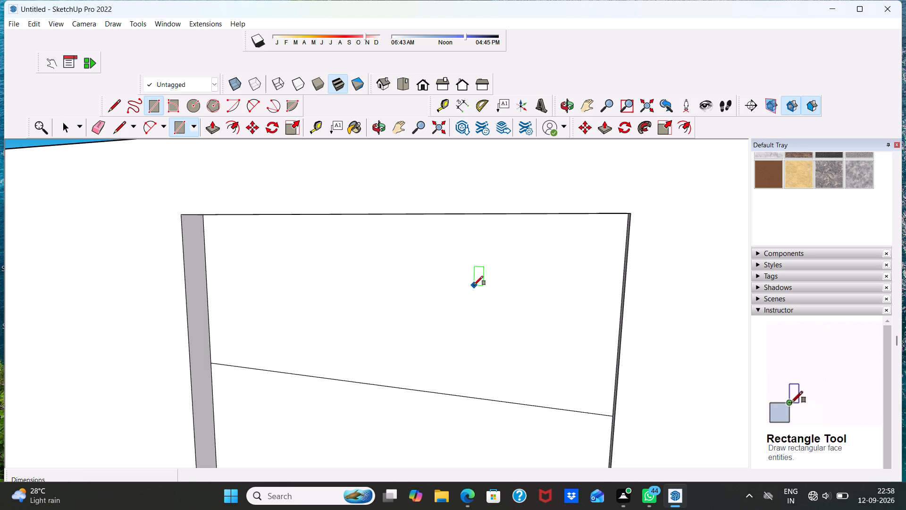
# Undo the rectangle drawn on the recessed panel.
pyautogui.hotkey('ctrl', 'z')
# Draw a rectangle about 2' 4 3/4" by 5' 3 13/16" across the recessed panel's upper part, ending at its upper window-side corner.
pyautogui.moveTo(488, 389); pyautogui.dragTo(572, 362, button='middle')
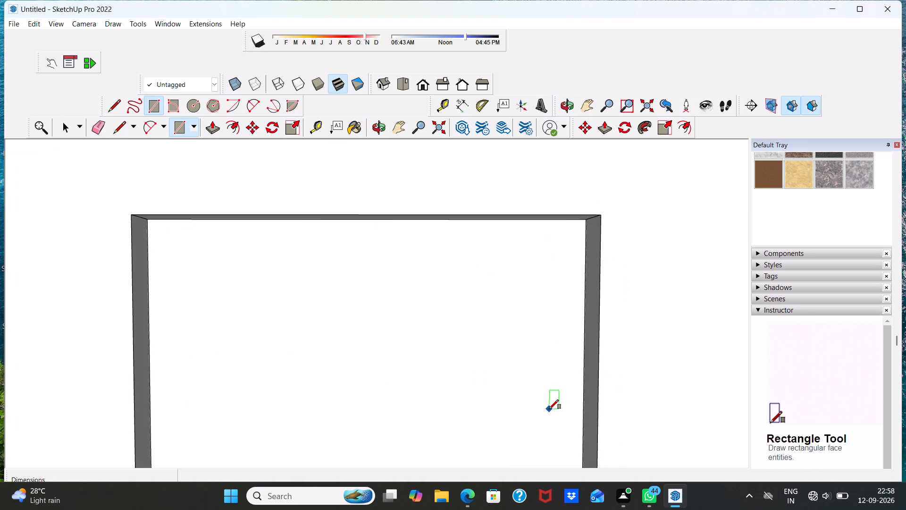
pyautogui.click(583, 416)
pyautogui.click(149, 414)
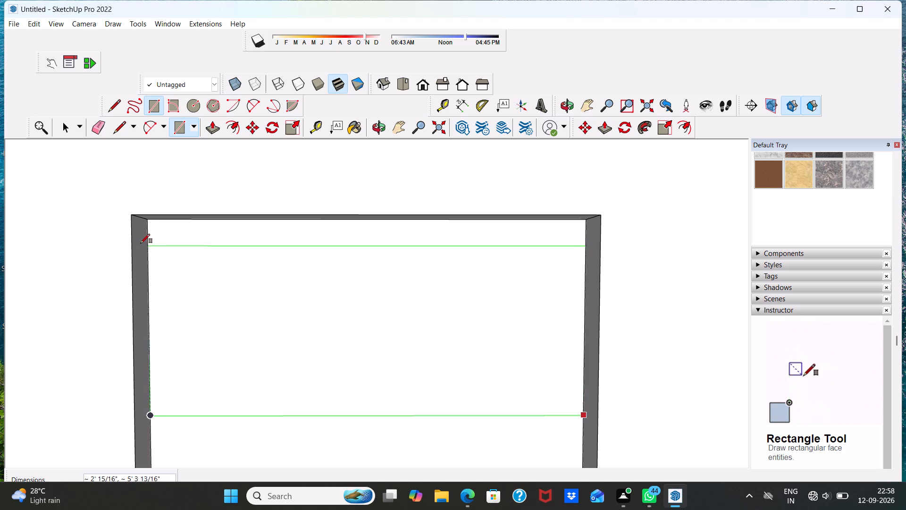
pyautogui.scroll(1, 156, 224)
pyautogui.click(150, 221)
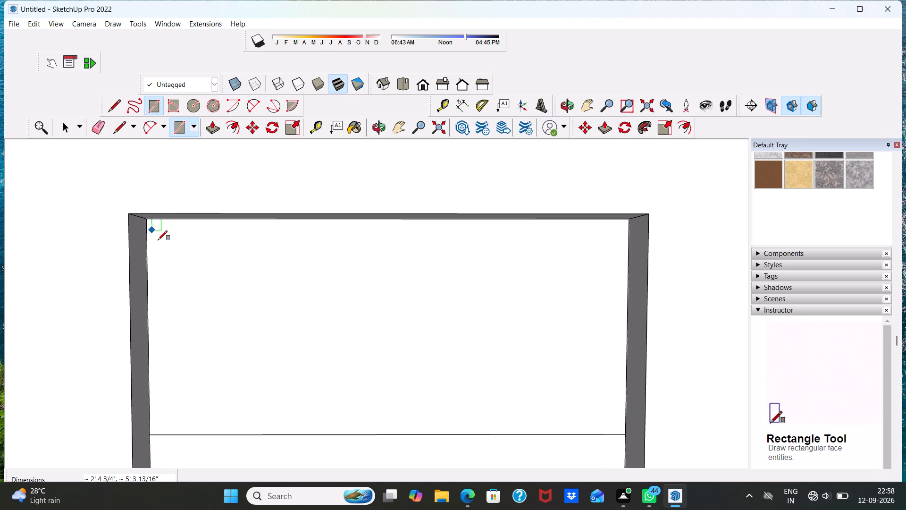
# Delete the face in the upper part of the recessed panel to create an opening through the staircase-bay wall.
pyautogui.press('space')
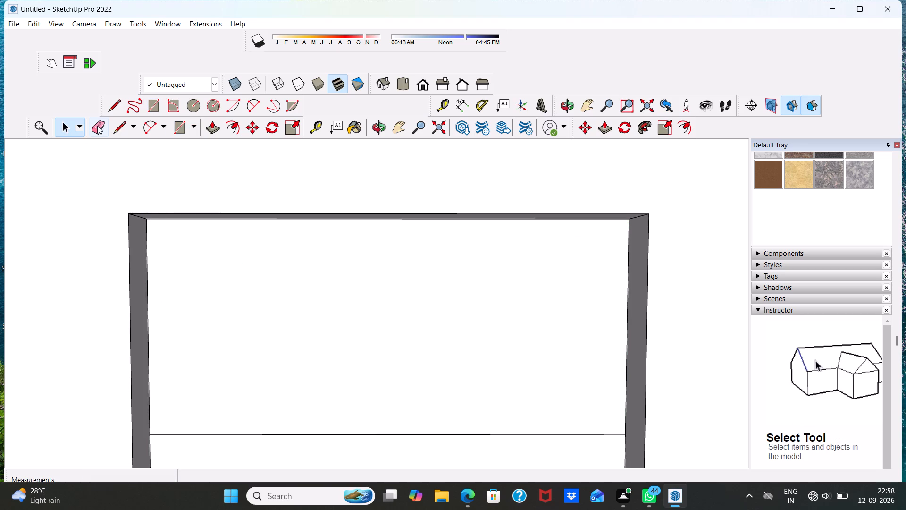
pyautogui.moveTo(97, 125); pyautogui.dragTo(98, 132)
pyautogui.moveTo(226, 342); pyautogui.dragTo(230, 340)
pyautogui.press('space')
pyautogui.press('space')
pyautogui.click(280, 406)
pyautogui.press('Delete')
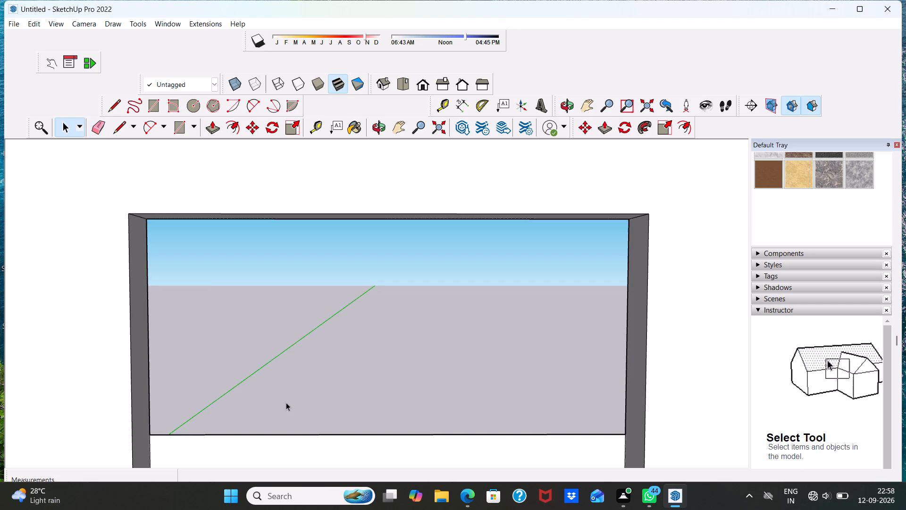
# Examine the new opening in the staircase-bay wall from above, from the front and from both sides.
pyautogui.scroll(-5, 336, 410)
pyautogui.moveTo(344, 393); pyautogui.dragTo(369, 484, button='middle')
pyautogui.scroll(-3, 378, 441)
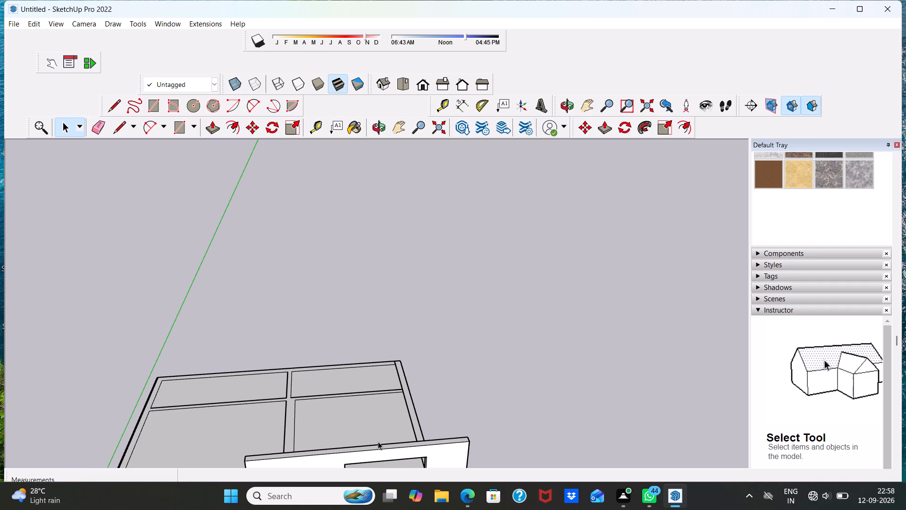
pyautogui.scroll(-4, 461, 344)
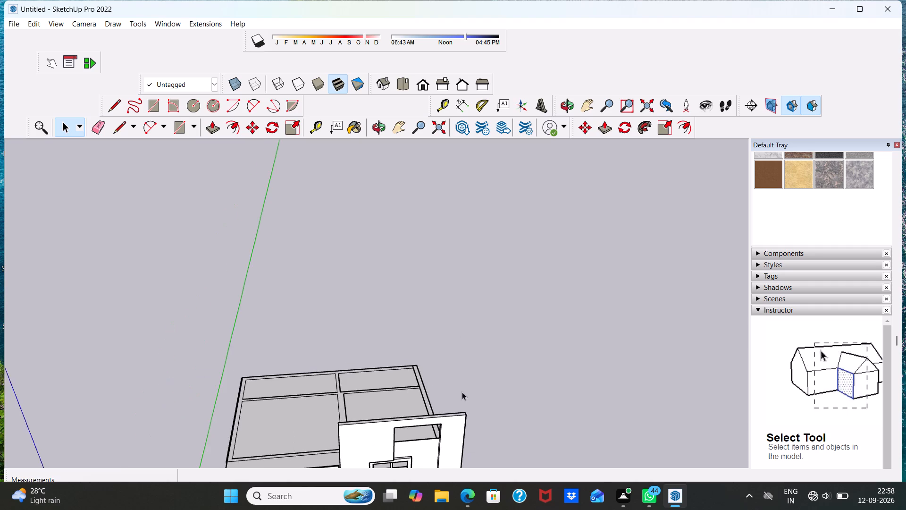
pyautogui.scroll(-6, 462, 392)
pyautogui.moveTo(425, 434); pyautogui.dragTo(387, 319, button='middle')
pyautogui.scroll(4, 489, 336)
pyautogui.scroll(5, 346, 403)
pyautogui.scroll(4, 386, 387)
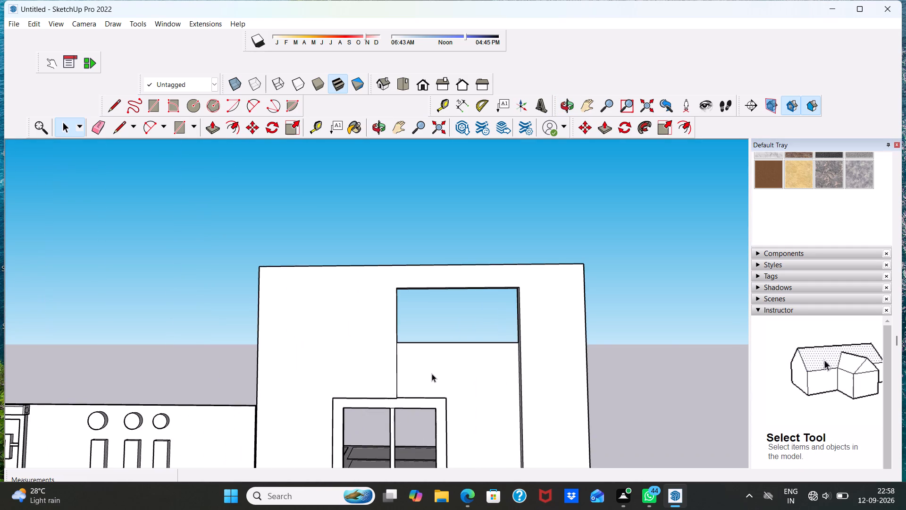
pyautogui.scroll(4, 432, 373)
pyautogui.scroll(-1, 432, 373)
pyautogui.moveTo(432, 373); pyautogui.dragTo(381, 383, button='middle')
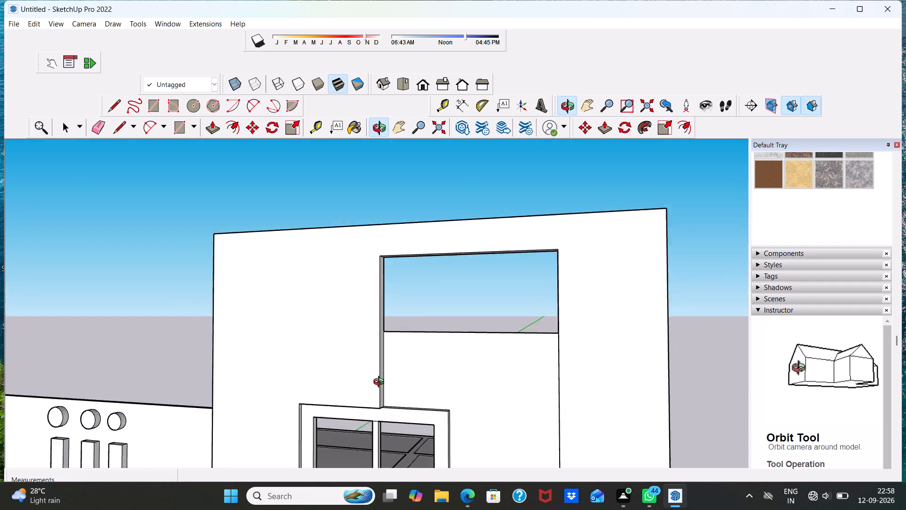
pyautogui.moveTo(381, 383); pyautogui.dragTo(476, 388, button='middle')
pyautogui.scroll(3, 444, 385)
pyautogui.scroll(-5, 436, 340)
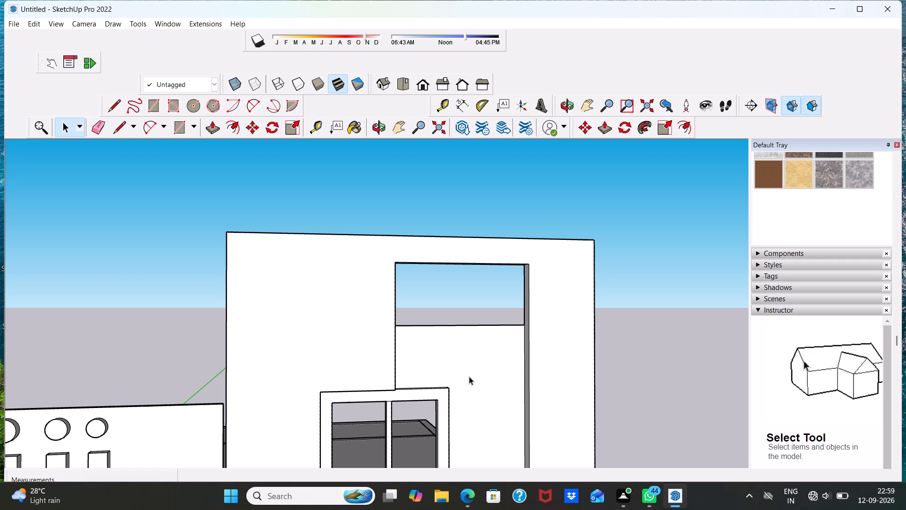
pyautogui.scroll(-2, 462, 267)
pyautogui.moveTo(435, 368); pyautogui.dragTo(435, 367, button='middle')
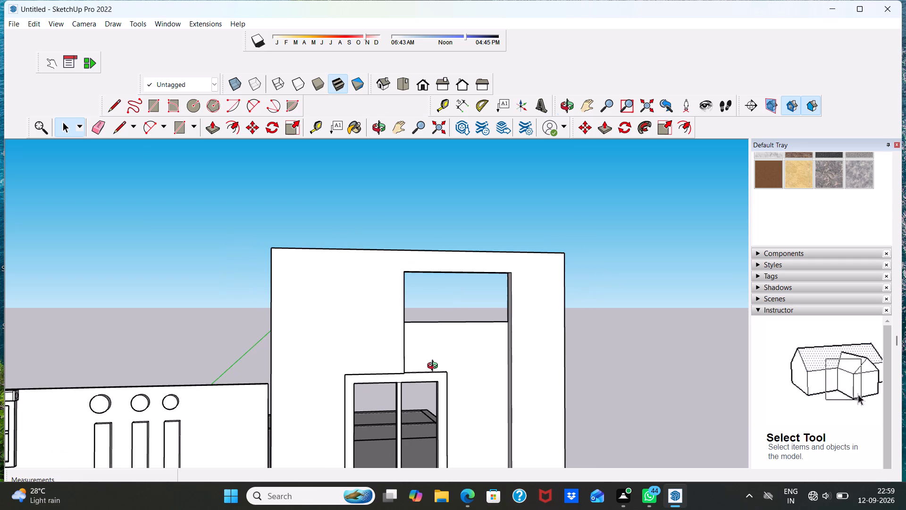
pyautogui.moveTo(435, 367); pyautogui.dragTo(119, 411, button='middle')
pyautogui.moveTo(330, 390); pyautogui.dragTo(372, 390, button='middle')
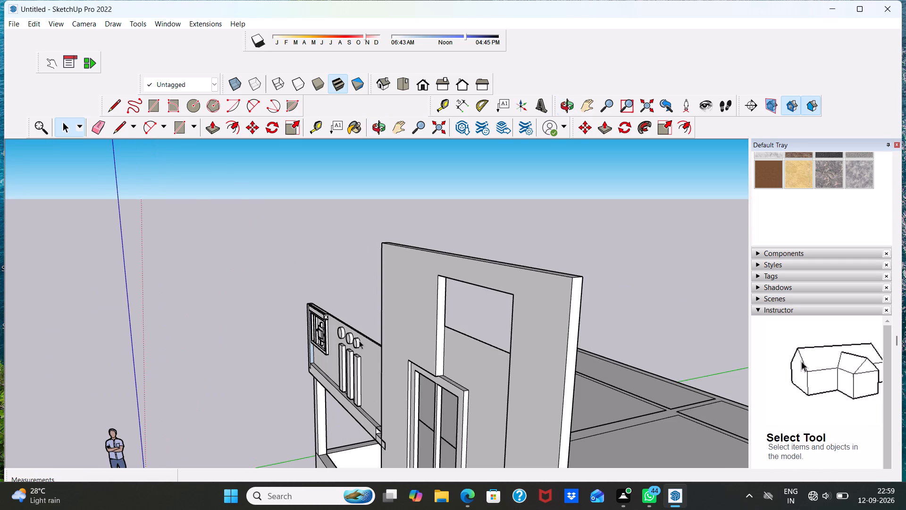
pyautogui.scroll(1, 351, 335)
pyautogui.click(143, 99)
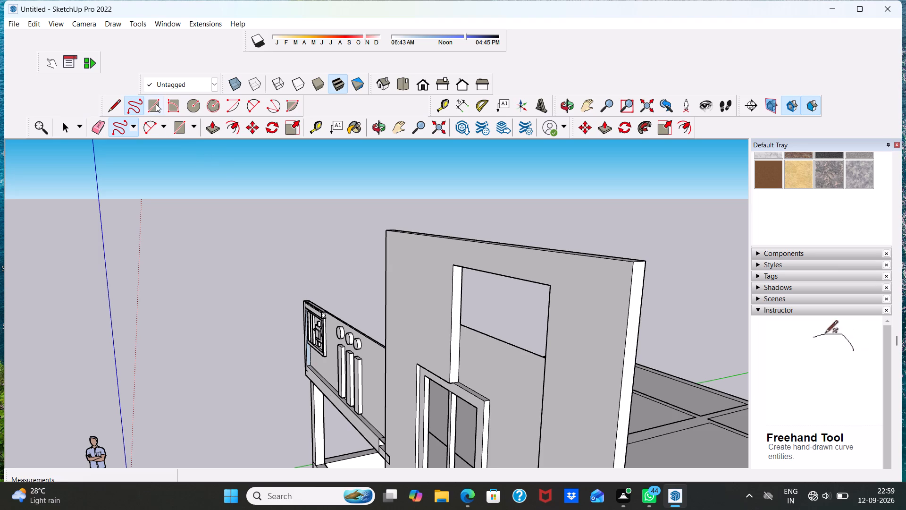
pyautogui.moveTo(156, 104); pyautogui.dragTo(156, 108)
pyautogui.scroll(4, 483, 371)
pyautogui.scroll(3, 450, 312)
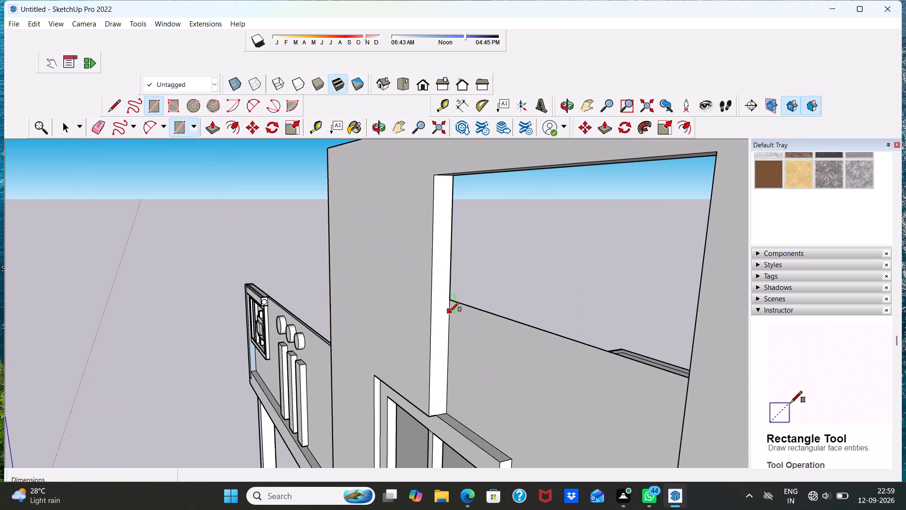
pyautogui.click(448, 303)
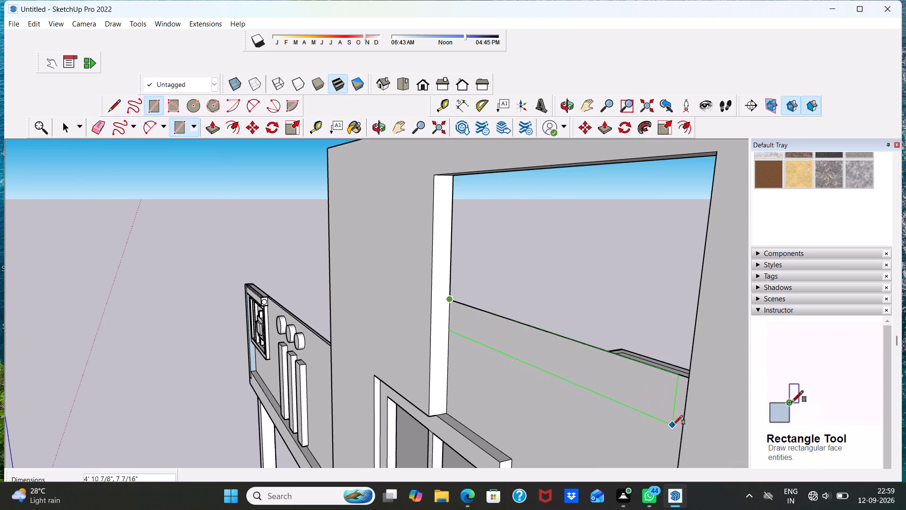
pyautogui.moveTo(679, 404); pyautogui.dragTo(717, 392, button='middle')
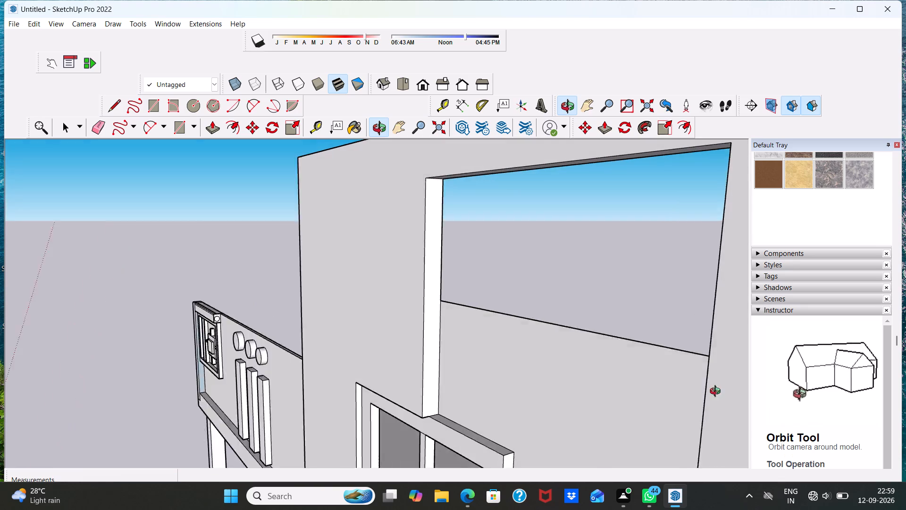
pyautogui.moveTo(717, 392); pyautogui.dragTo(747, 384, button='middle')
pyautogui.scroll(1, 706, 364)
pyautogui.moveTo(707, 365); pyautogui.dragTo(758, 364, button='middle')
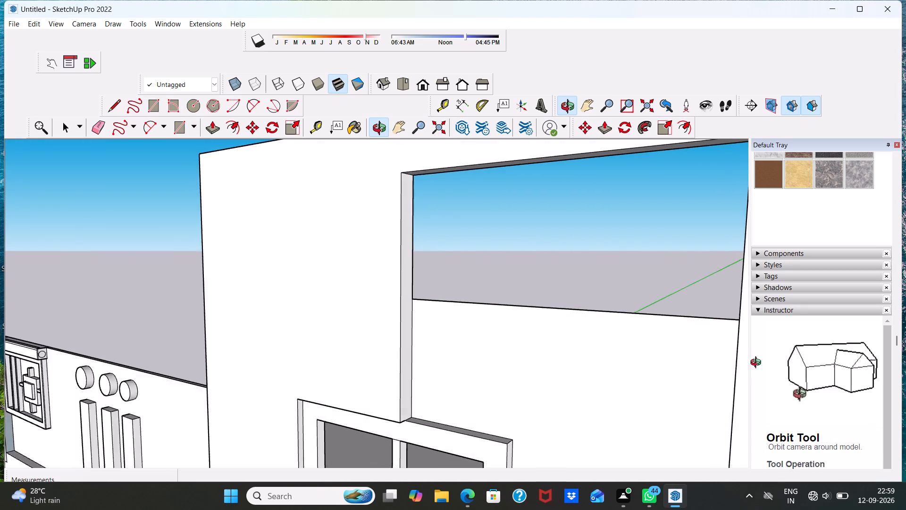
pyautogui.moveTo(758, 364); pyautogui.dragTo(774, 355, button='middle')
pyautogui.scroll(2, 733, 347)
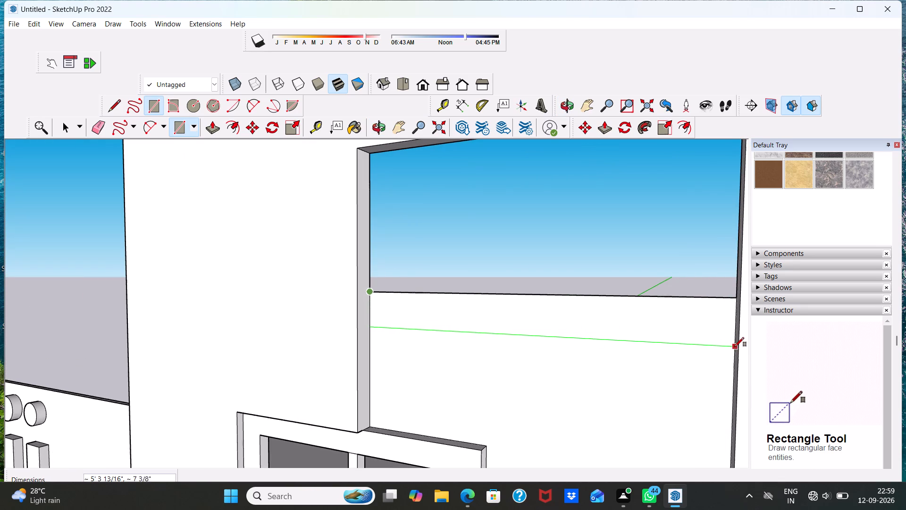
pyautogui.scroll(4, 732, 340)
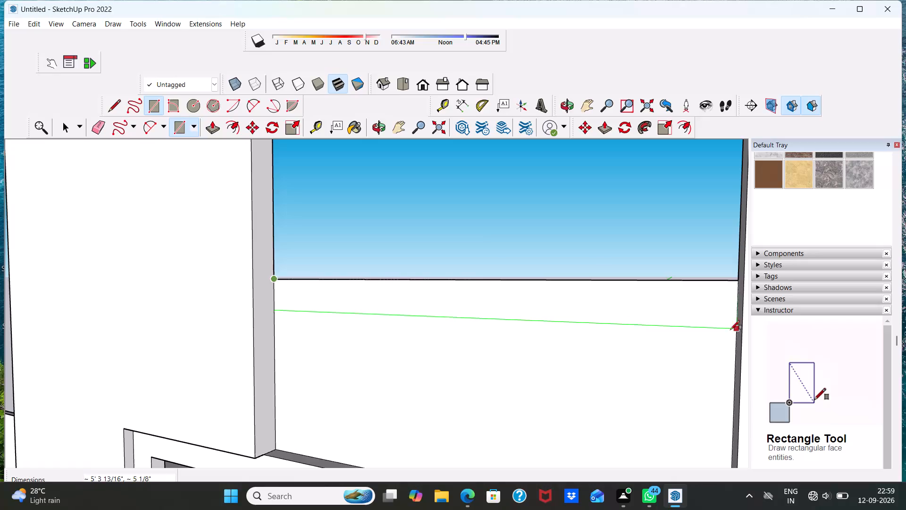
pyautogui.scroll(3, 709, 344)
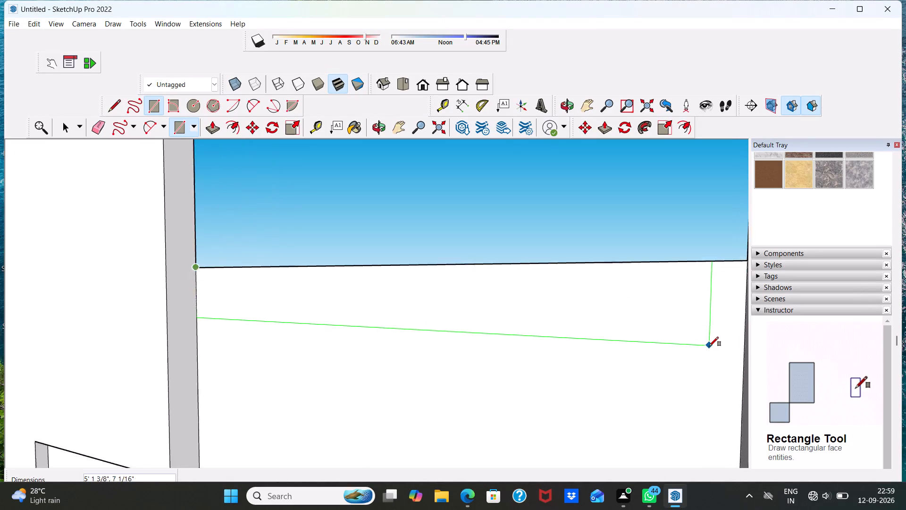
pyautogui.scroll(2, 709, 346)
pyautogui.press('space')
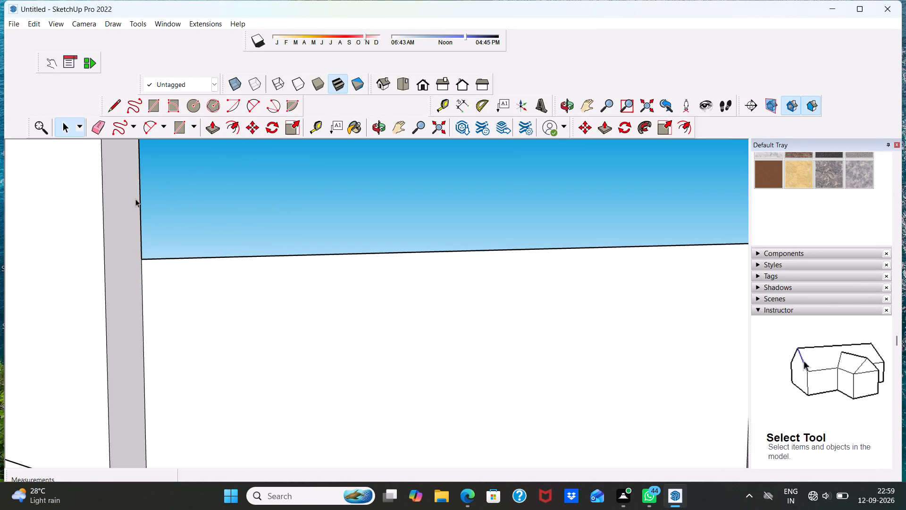
# Draw a line about 5' 3 13/16" across the recessed panel, a short distance below the opening's lower edge.
pyautogui.click(111, 101)
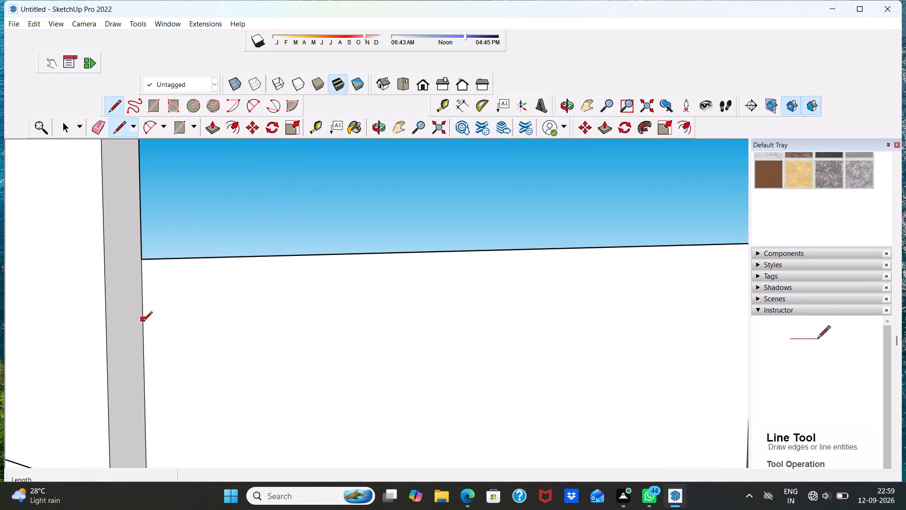
pyautogui.scroll(-2, 155, 346)
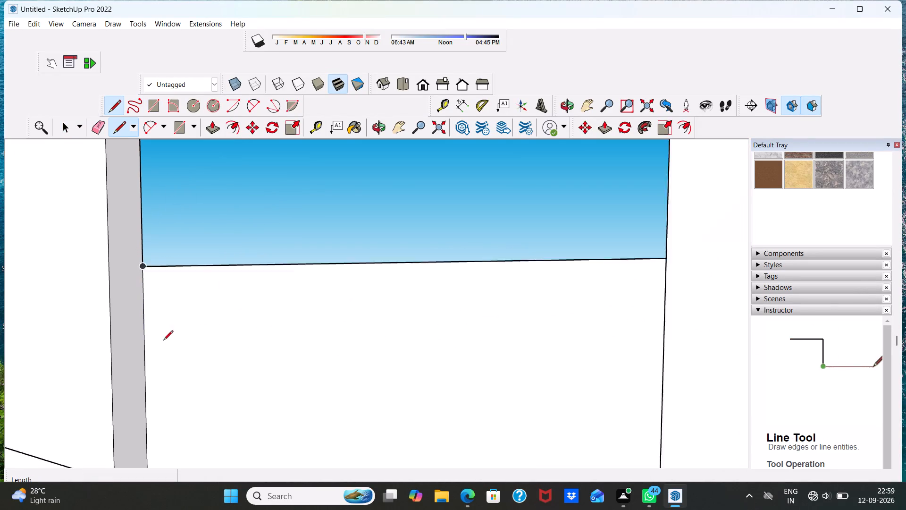
pyautogui.click(143, 273)
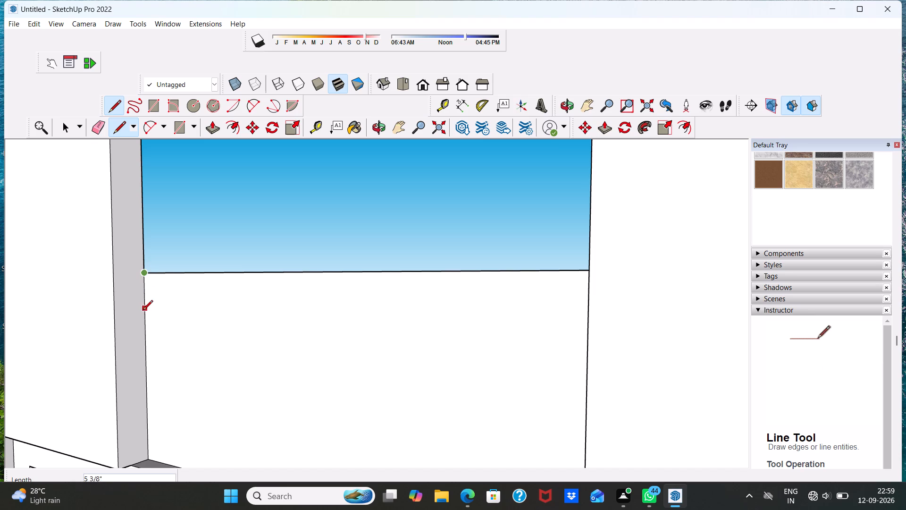
pyautogui.click(143, 318)
pyautogui.scroll(-1, 339, 346)
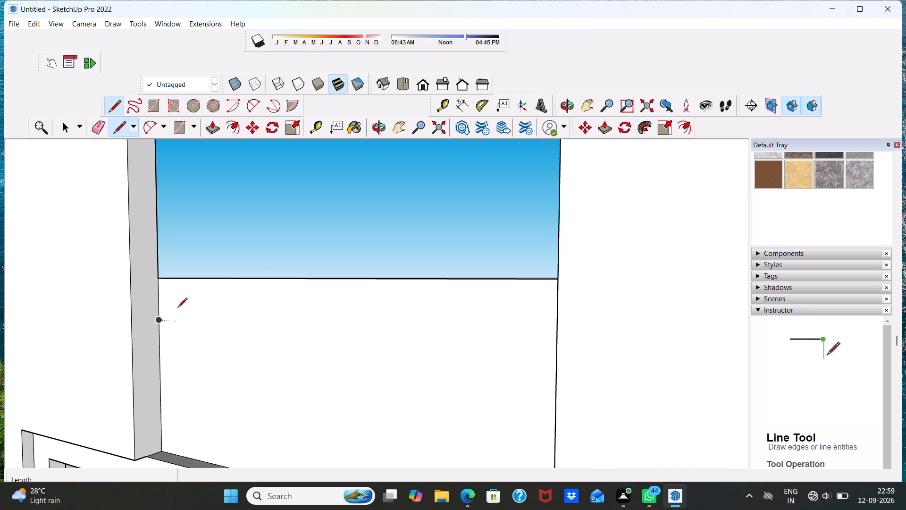
pyautogui.click(157, 322)
pyautogui.scroll(-3, 303, 325)
pyautogui.scroll(-1, 386, 332)
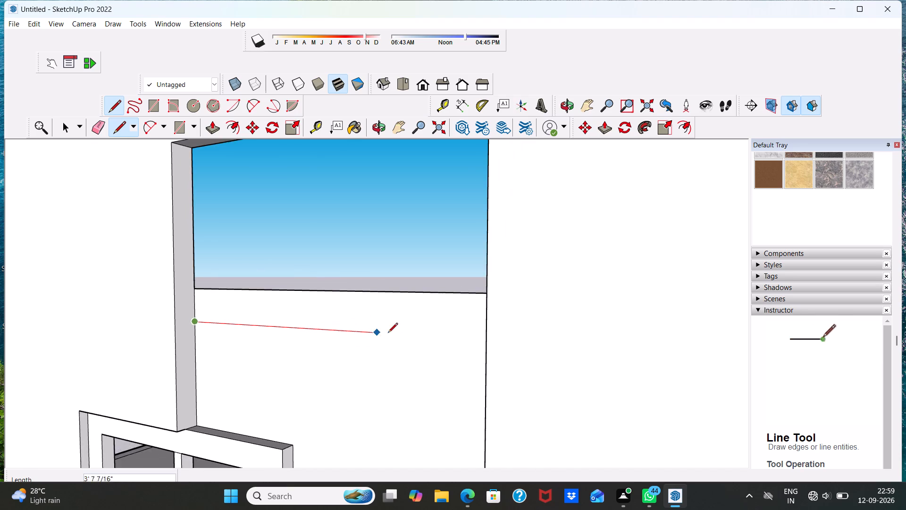
pyautogui.moveTo(407, 329); pyautogui.dragTo(547, 326, button='middle')
pyautogui.scroll(3, 548, 331)
pyautogui.click(576, 321)
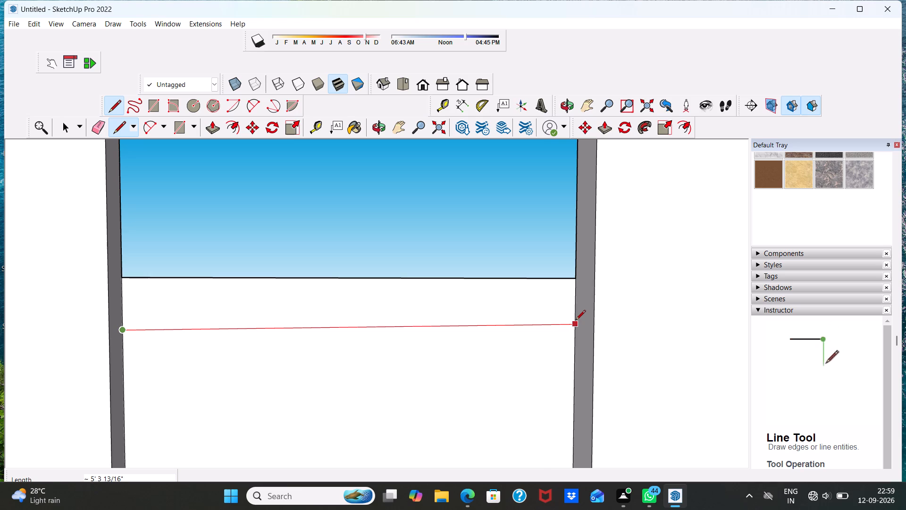
pyautogui.press('space')
# Copy the line down the recessed panel twice, the first copy about 7 5/8" below it and the second a similar distance lower.
pyautogui.scroll(-5, 282, 252)
pyautogui.scroll(2, 298, 270)
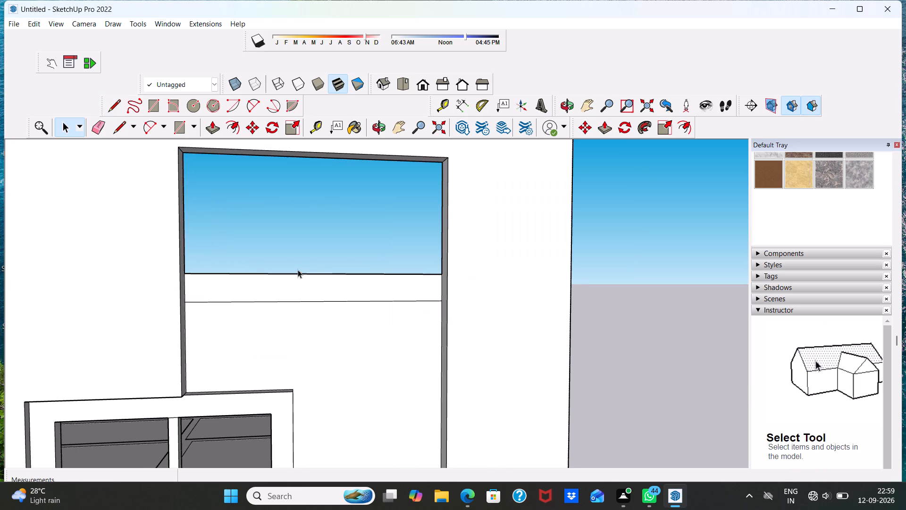
pyautogui.click(258, 299)
pyautogui.click(258, 299)
pyautogui.doubleClick(258, 301)
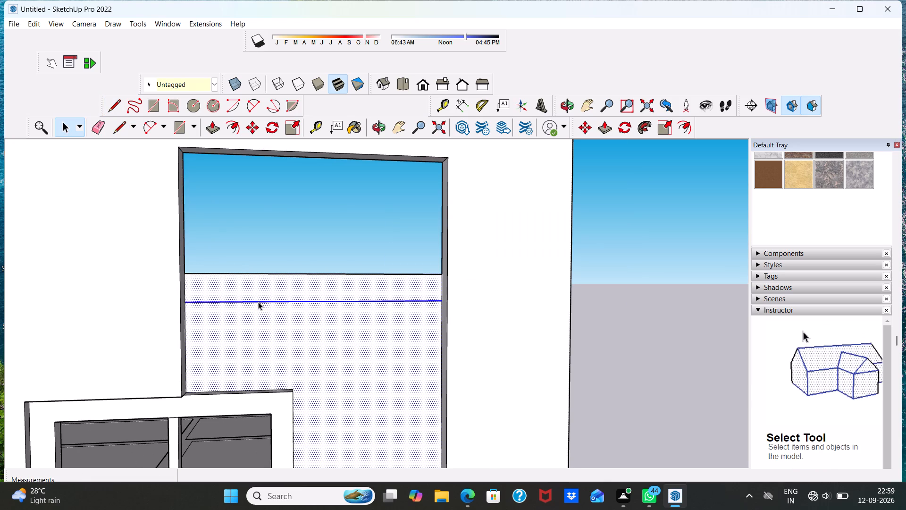
pyautogui.click(259, 233)
pyautogui.click(252, 301)
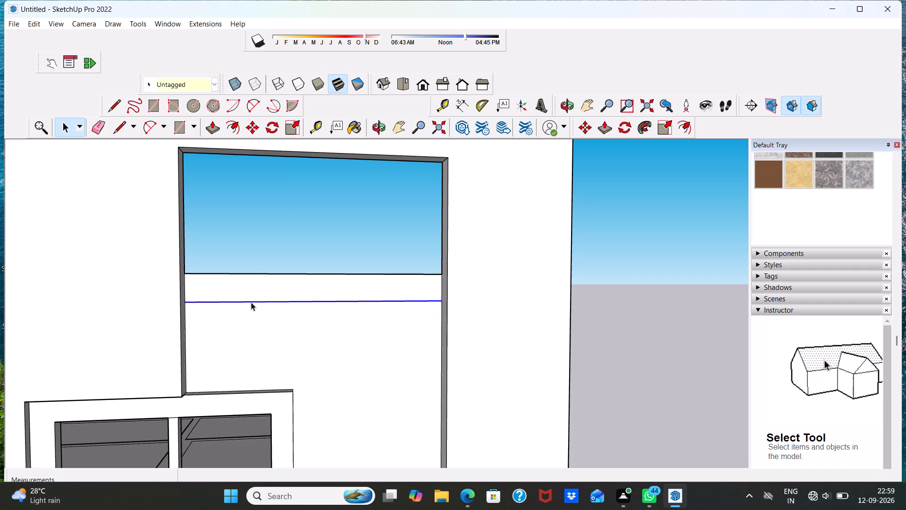
pyautogui.click(254, 124)
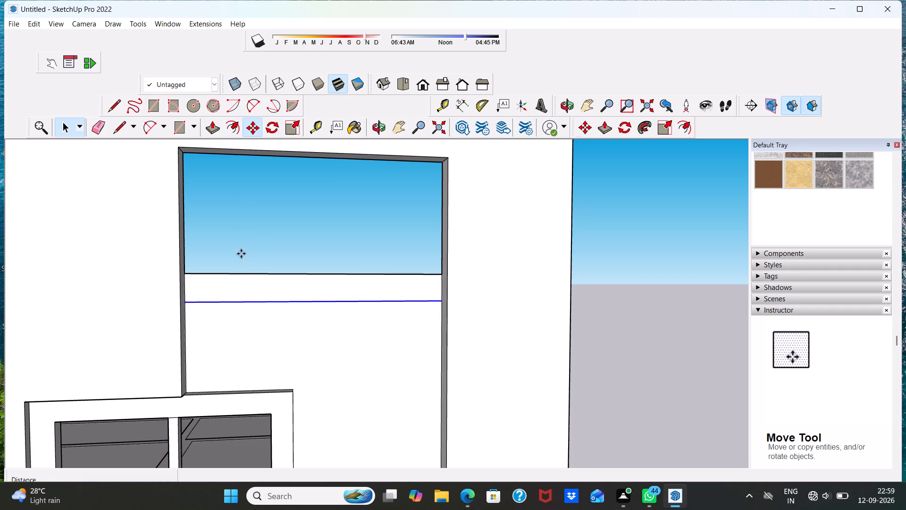
pyautogui.click(239, 303)
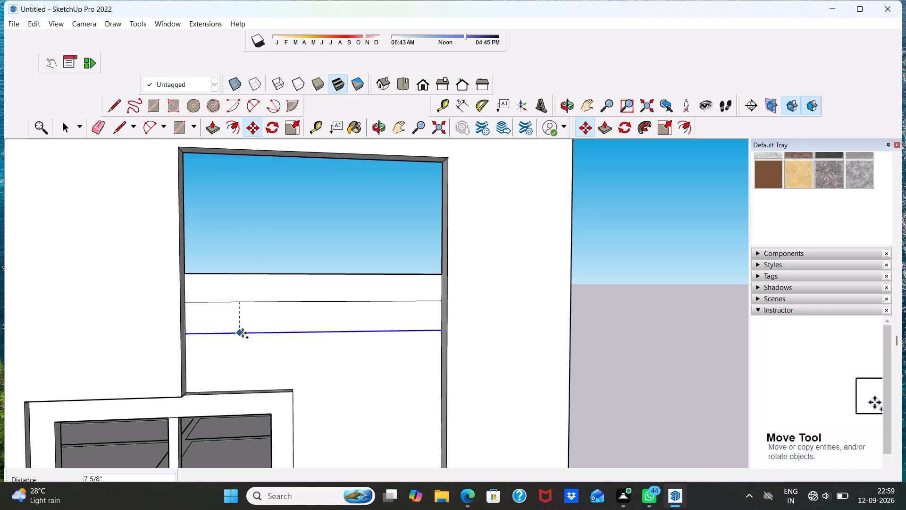
pyautogui.click(243, 333)
pyautogui.click(245, 333)
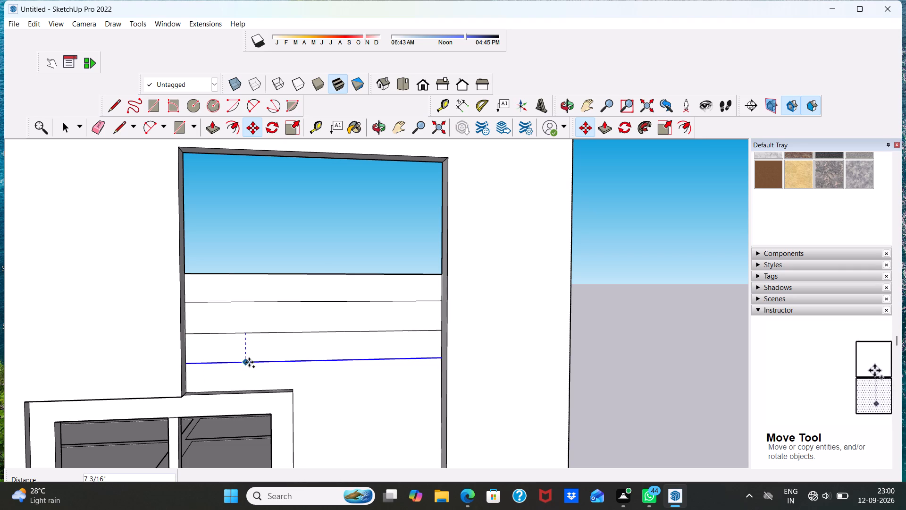
pyautogui.click(248, 365)
pyautogui.press('space')
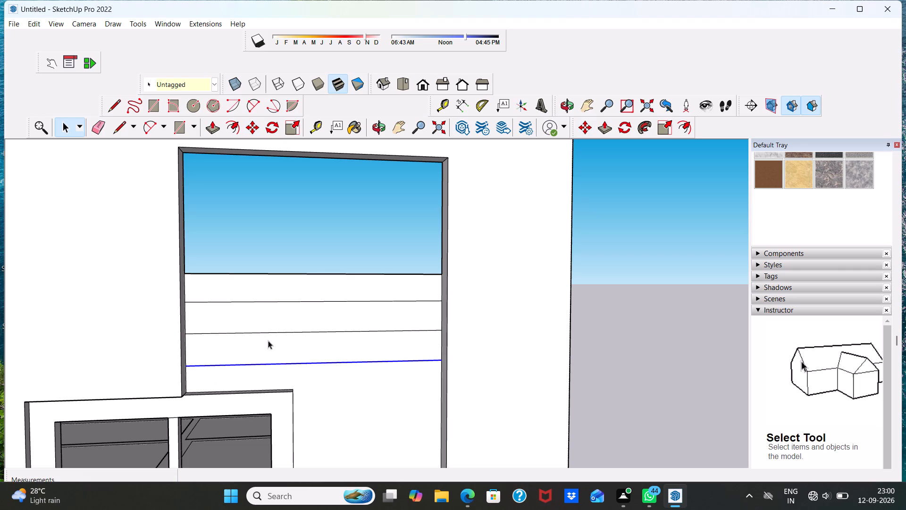
pyautogui.click(252, 210)
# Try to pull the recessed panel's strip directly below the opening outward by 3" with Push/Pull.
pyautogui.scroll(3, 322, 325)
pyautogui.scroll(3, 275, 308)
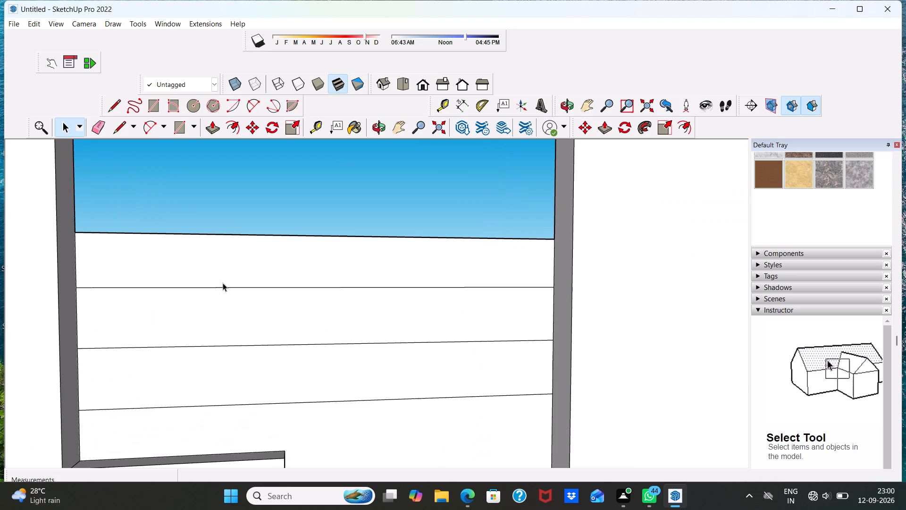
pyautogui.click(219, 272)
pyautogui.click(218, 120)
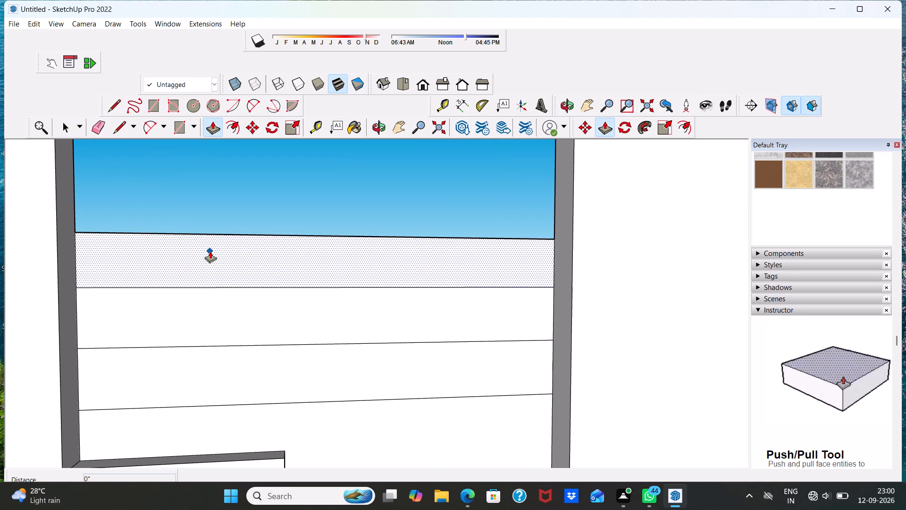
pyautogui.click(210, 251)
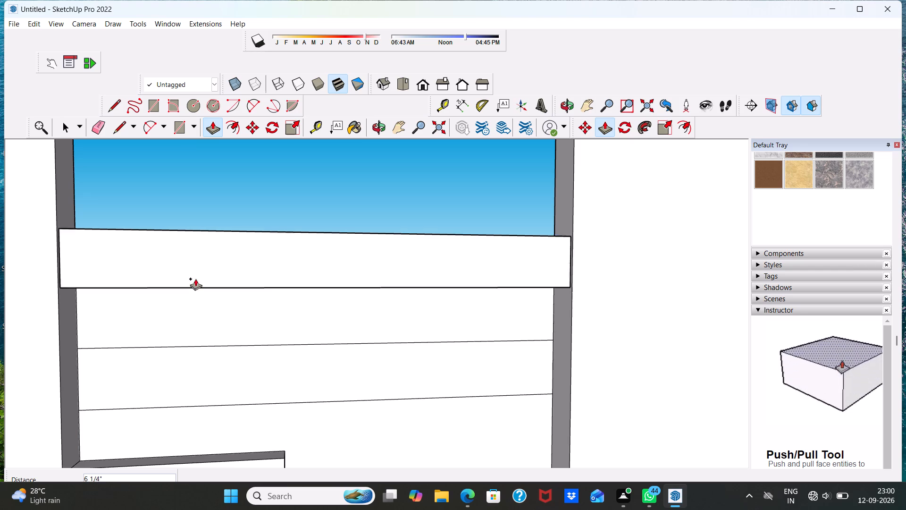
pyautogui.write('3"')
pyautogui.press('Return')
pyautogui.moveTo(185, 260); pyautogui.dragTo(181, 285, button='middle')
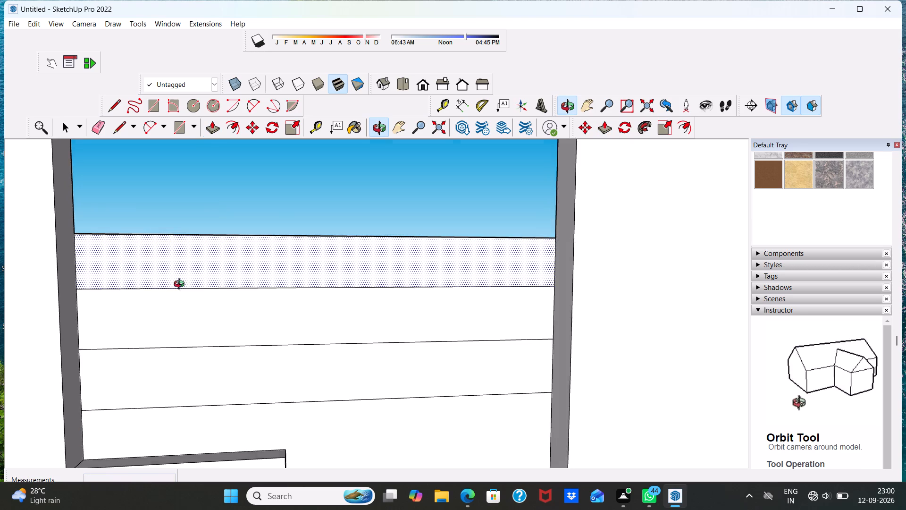